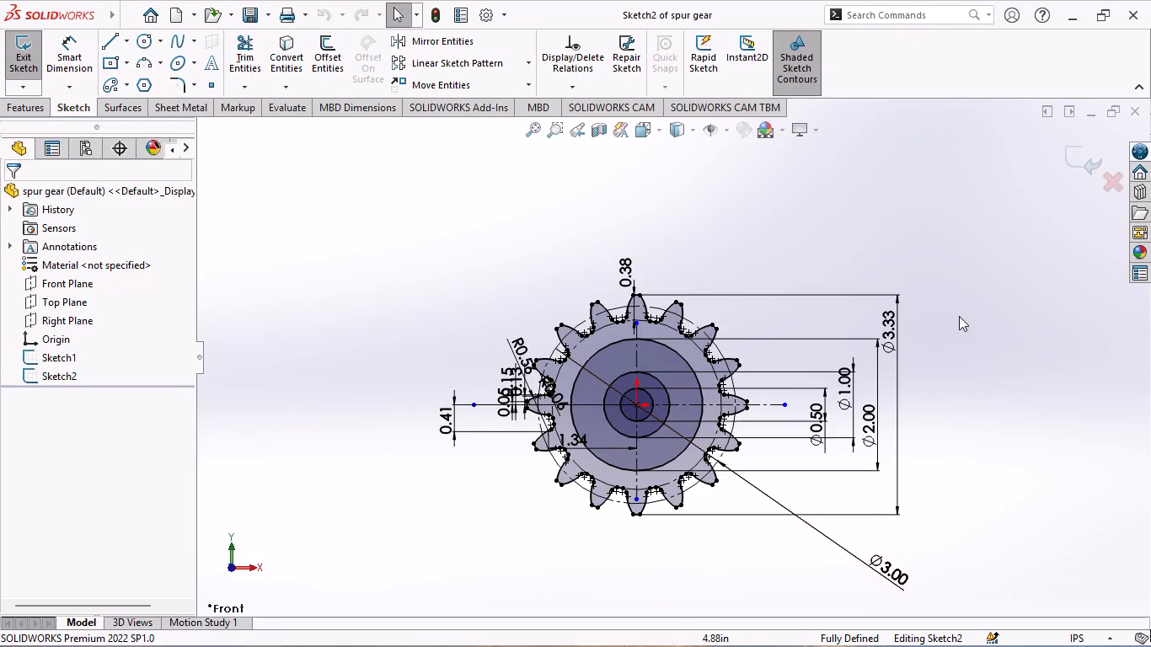
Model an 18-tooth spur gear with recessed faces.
Close the spur gear document.
left_click(1131, 111)
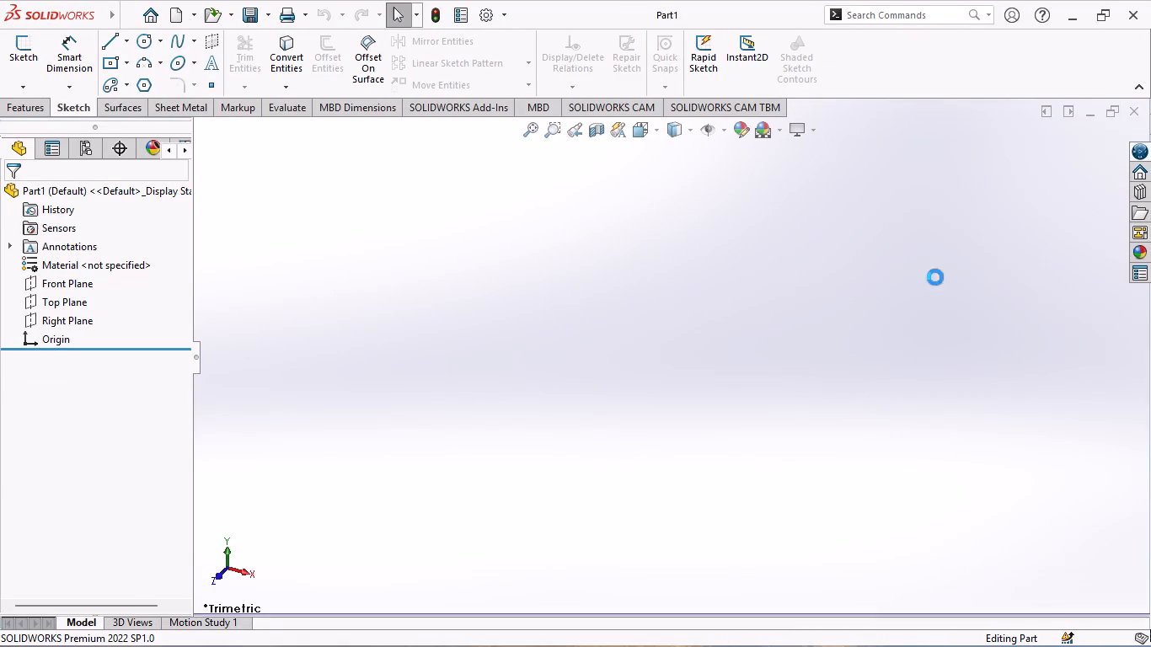
Start a new sketch on the Front Plane of Part1.
left_click(79, 285)
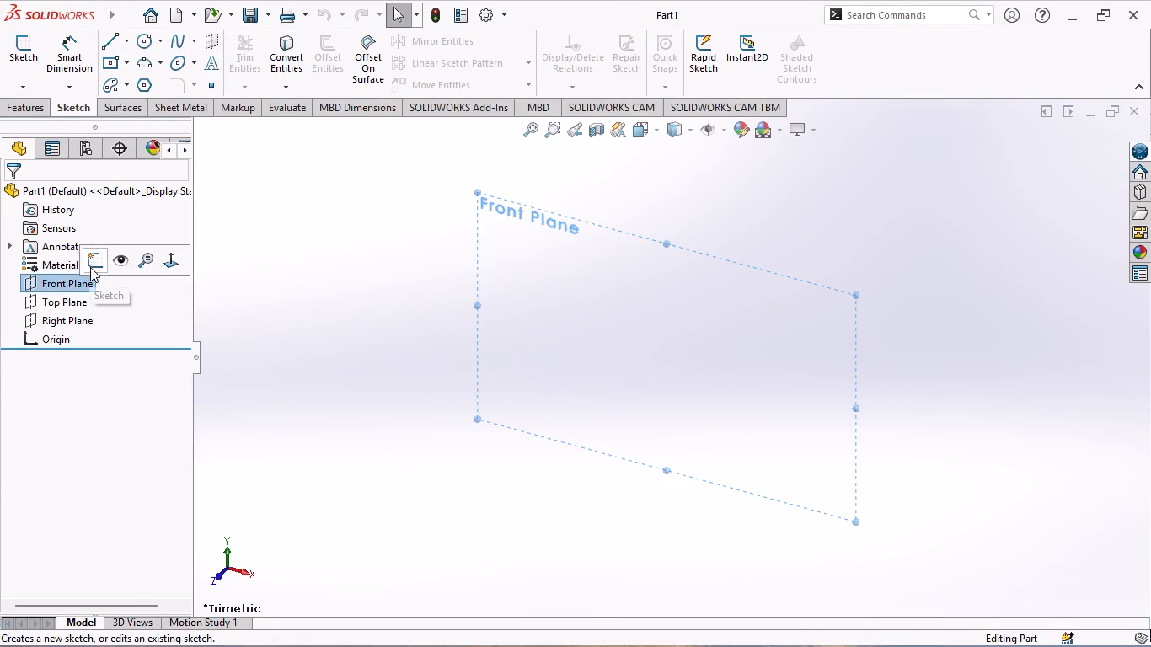
left_click(90, 264)
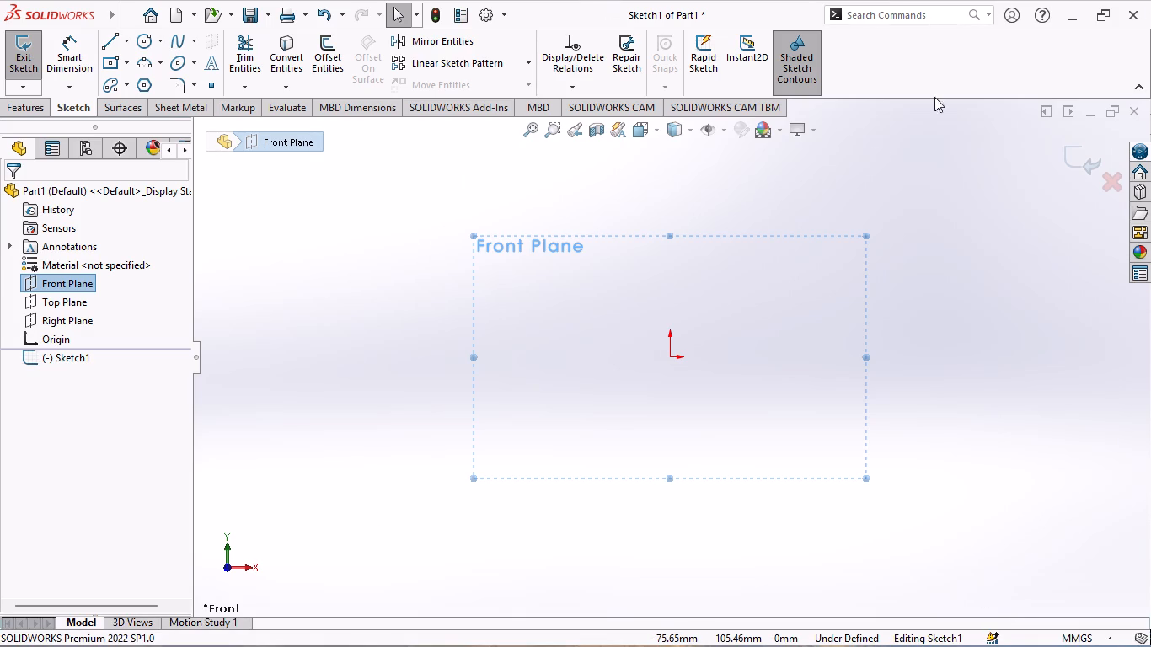
left_click(276, 267)
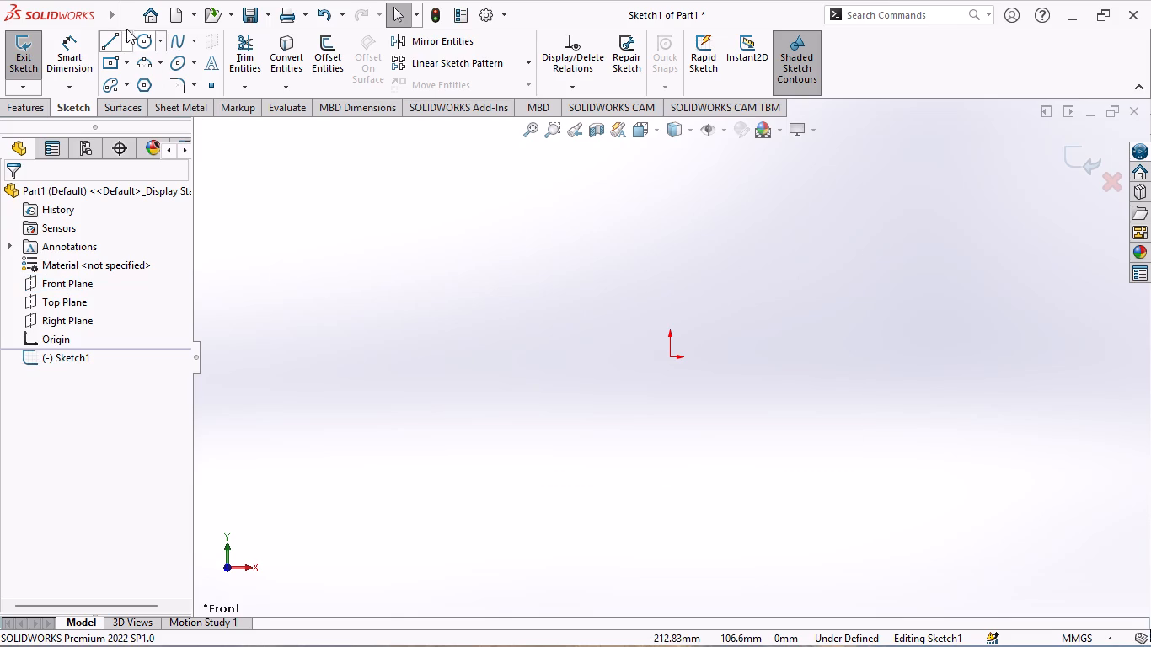
Sketch a vertical construction centerline about 208 mm long passing through the origin.
left_click(125, 45)
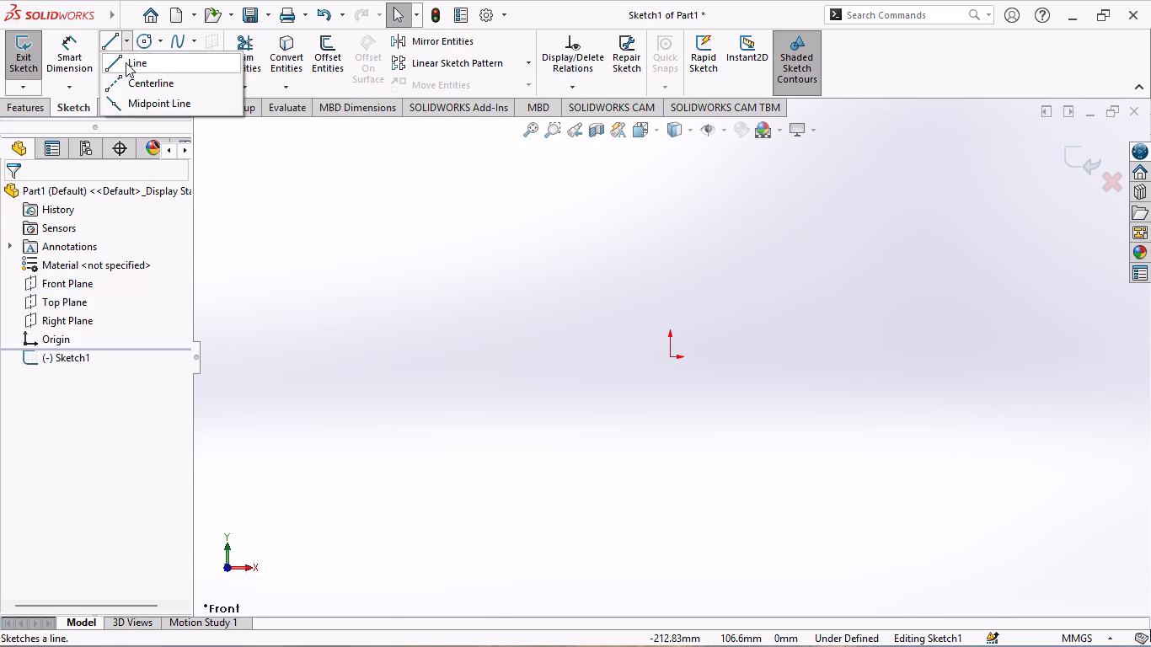
left_click(127, 99)
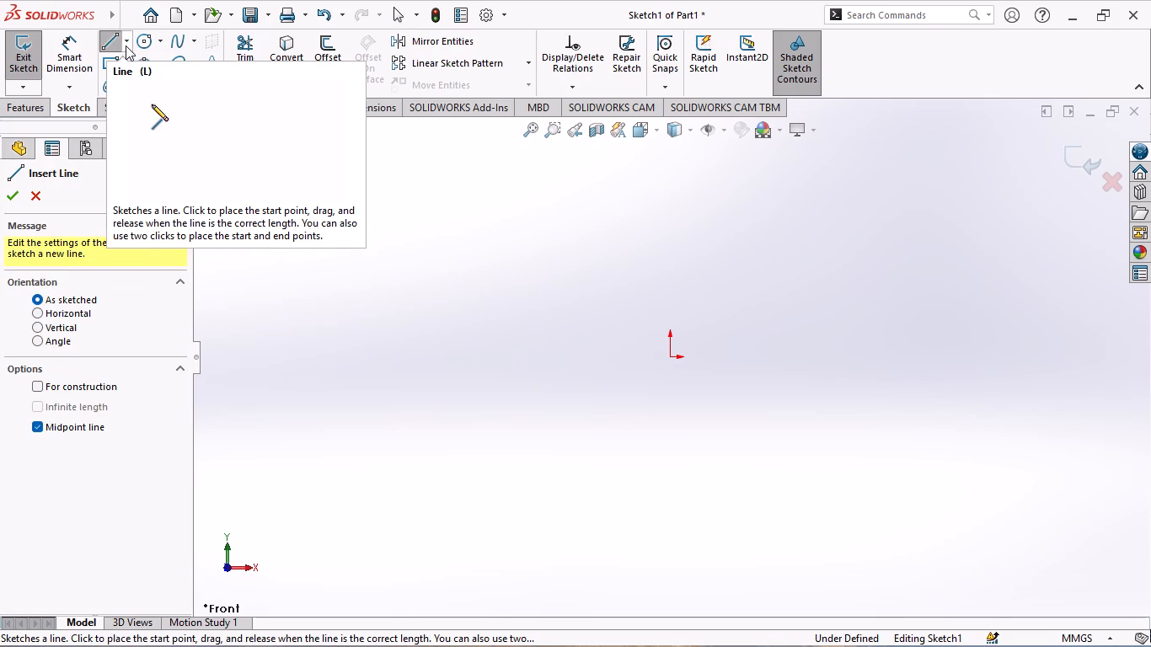
left_click(126, 45)
left_click(127, 82)
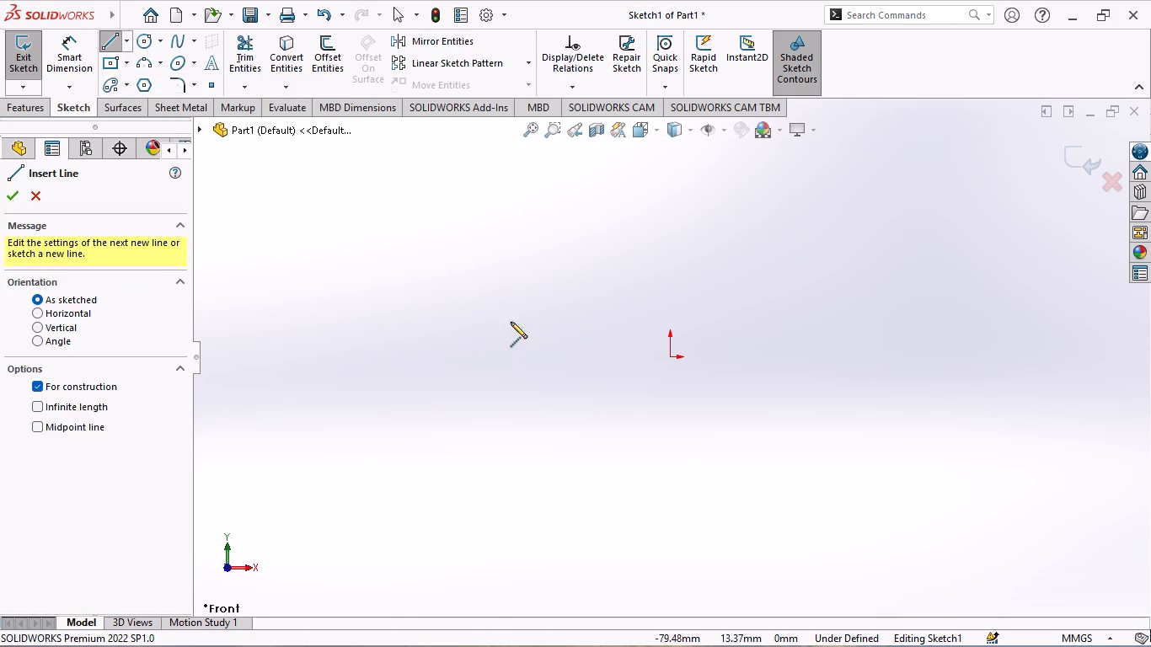
left_click(668, 150)
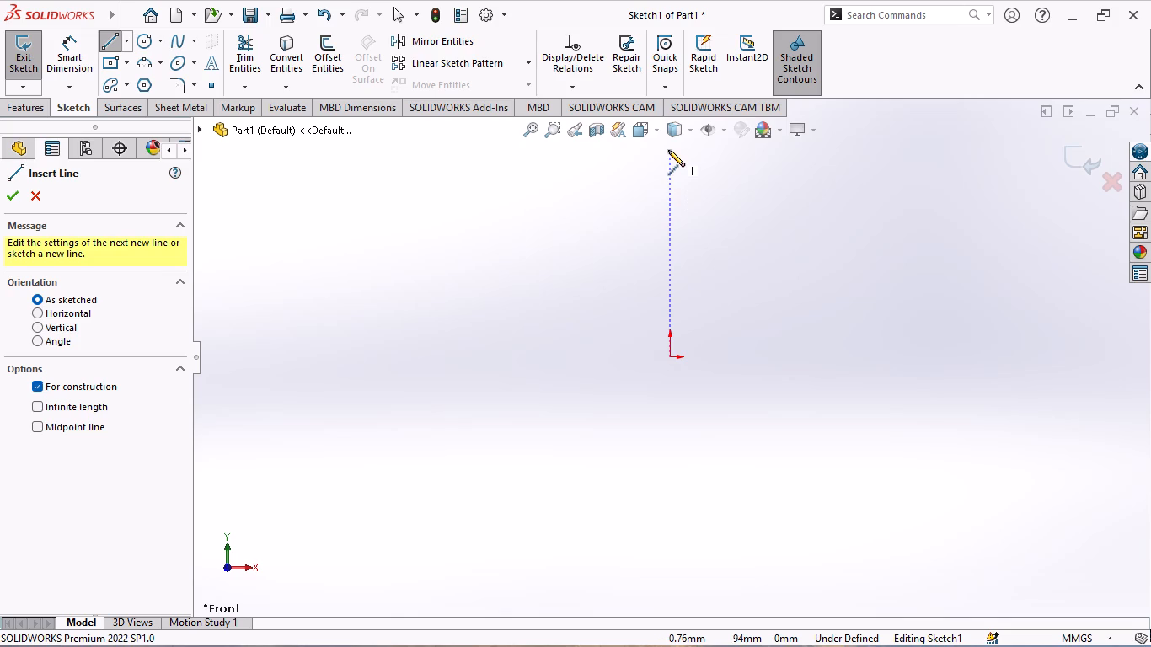
left_click(667, 608)
key("Escape")
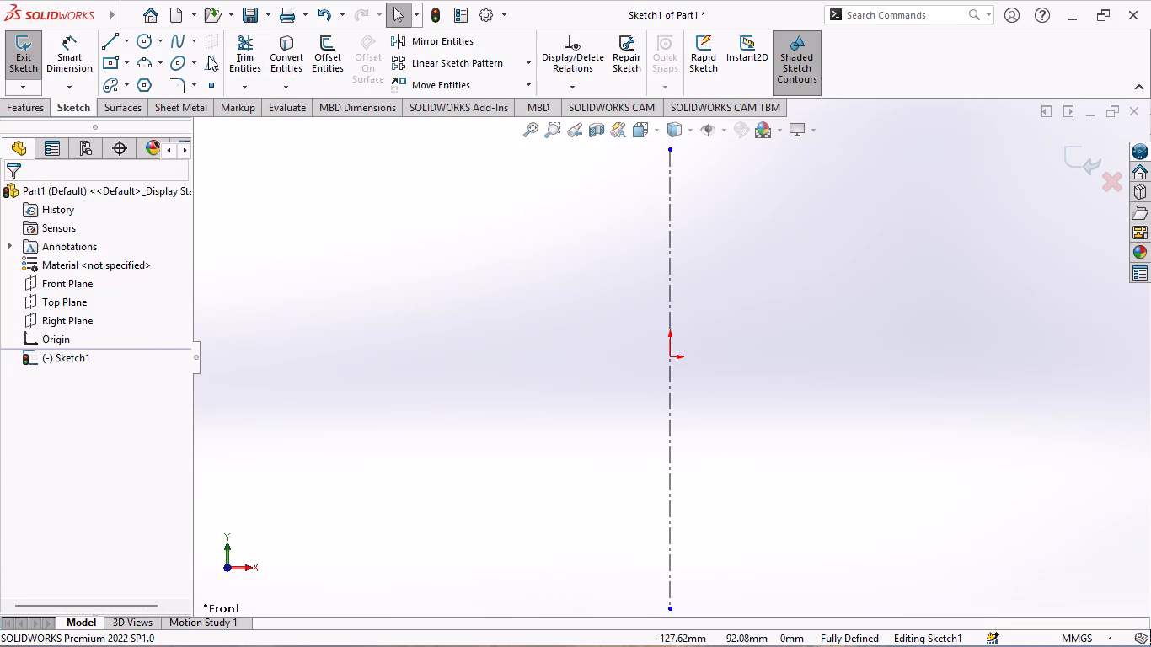
Sketch a horizontal construction centerline about 402 mm long passing through the origin.
left_click(127, 40)
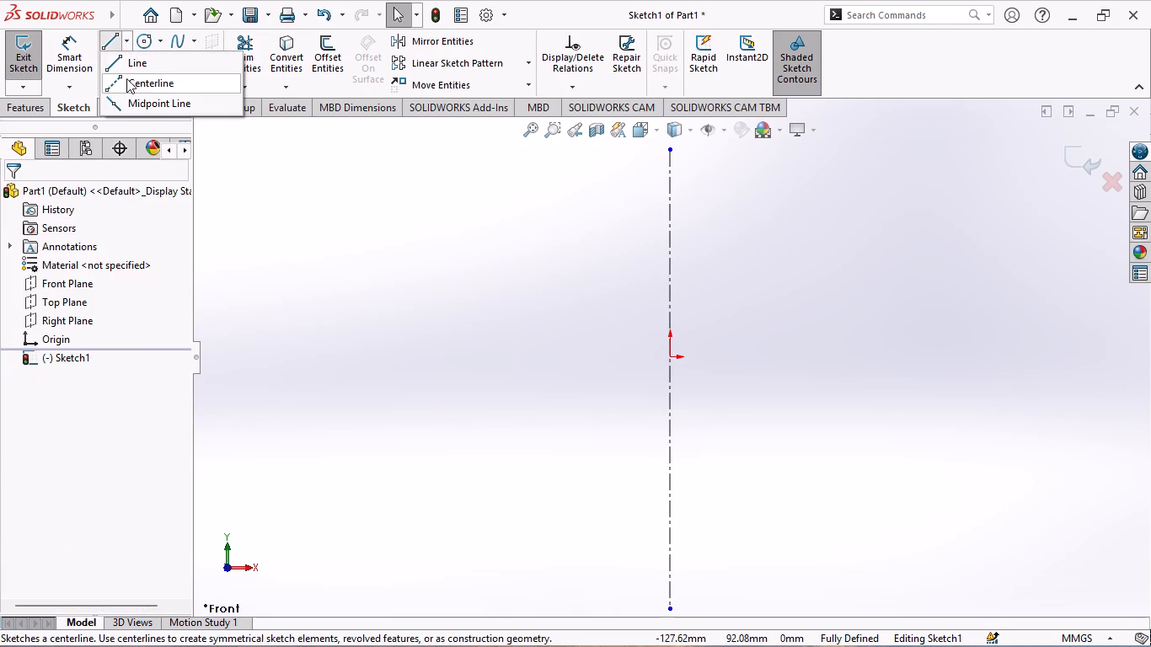
left_click(126, 85)
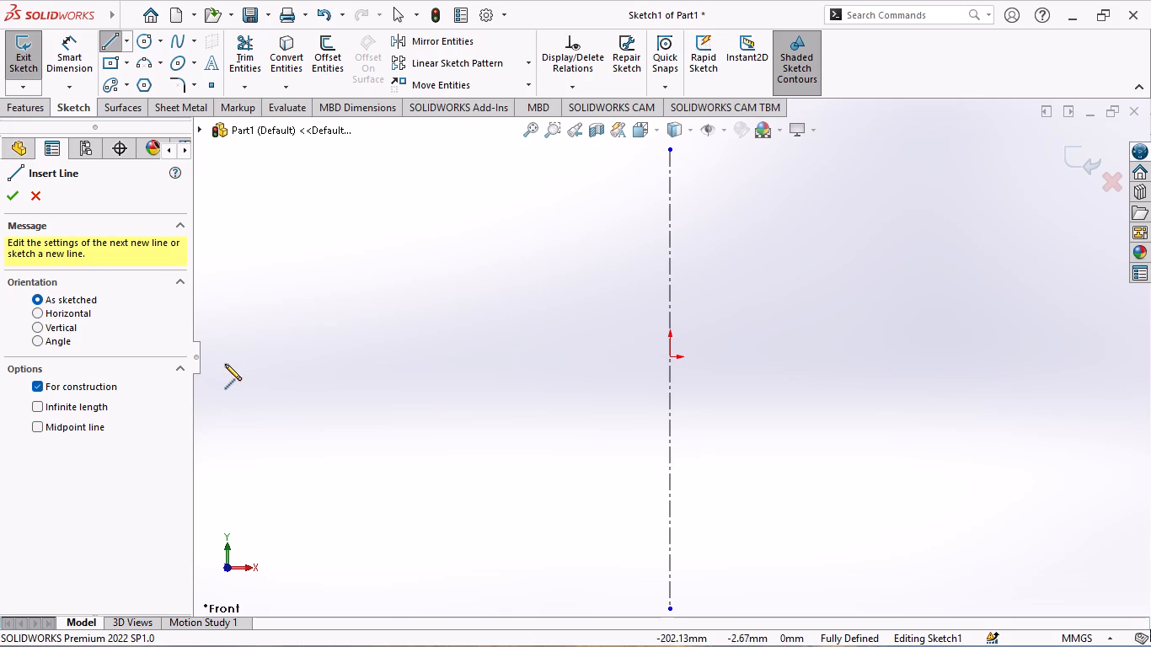
left_click(222, 356)
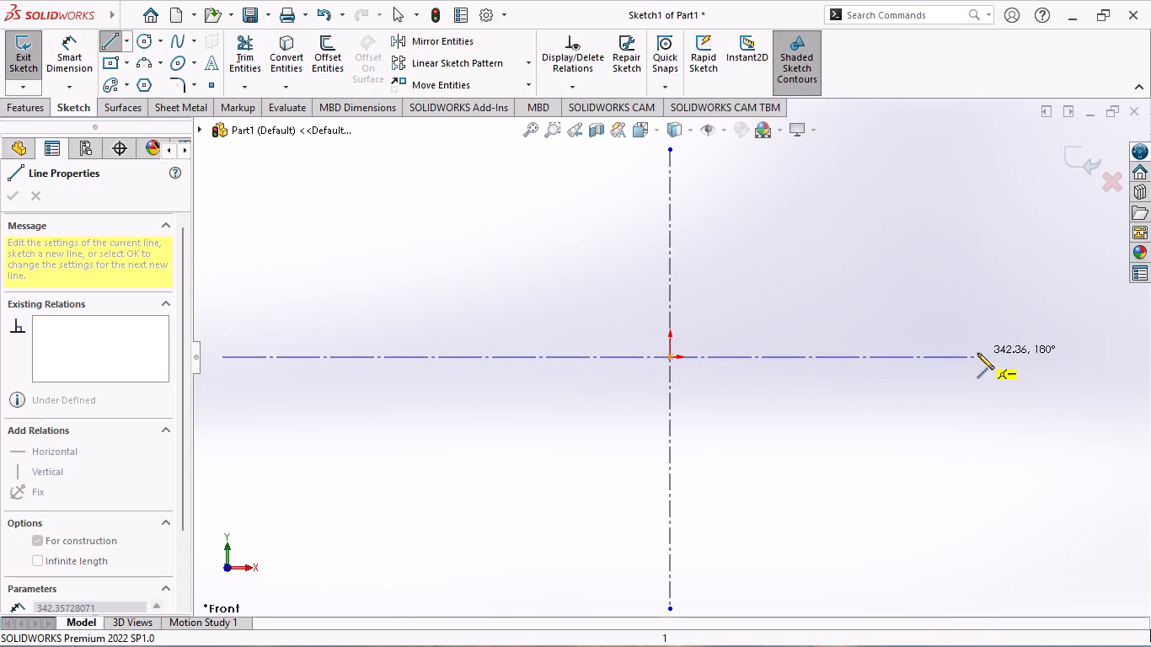
left_click(1109, 353)
key("Escape")
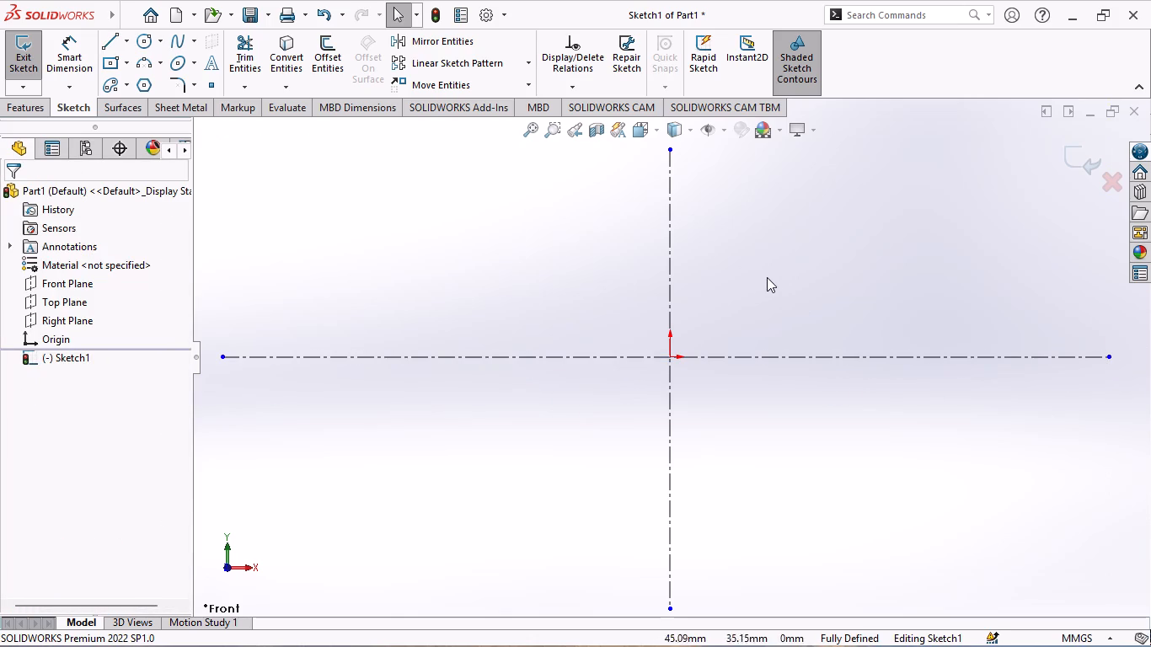
Lengthen the vertical centerline so it reaches about 130 mm above and about 152 mm below the origin.
scroll(759, 272, "up", 2)
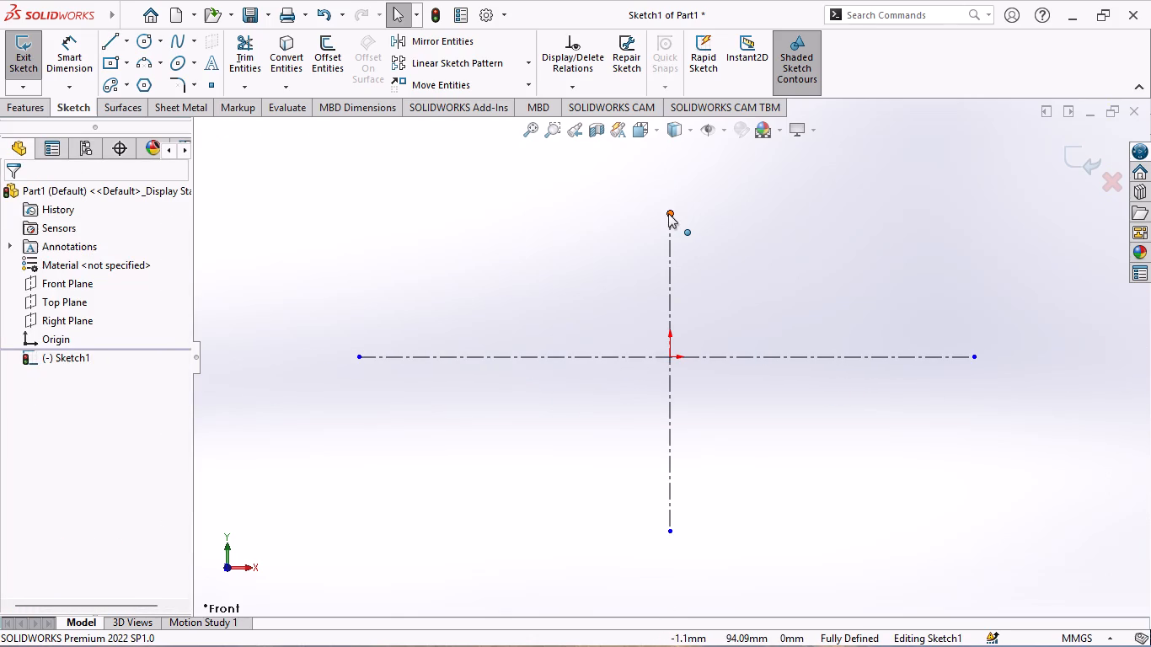
left_click_drag(668, 213, 671, 158)
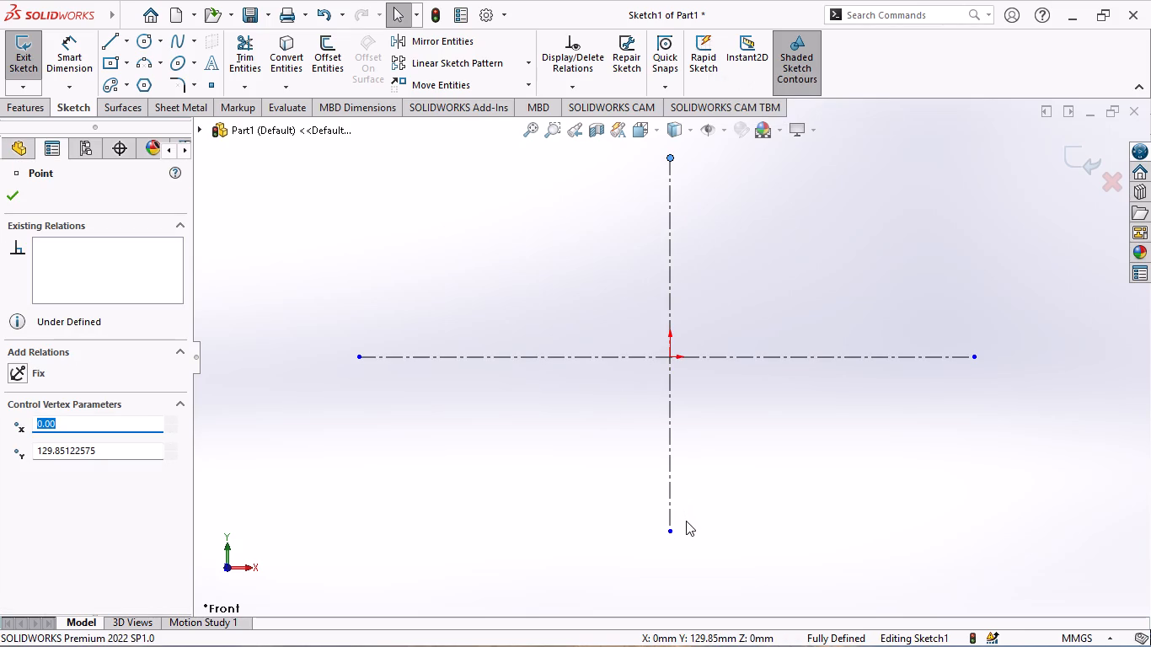
left_click_drag(671, 530, 667, 568)
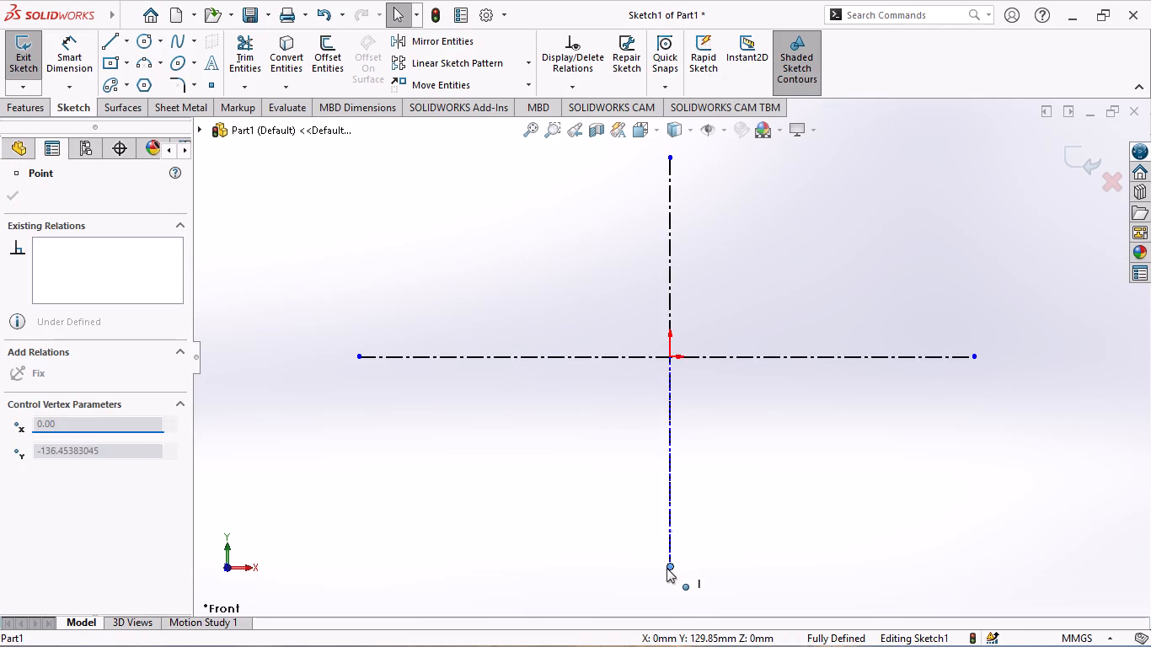
left_click_drag(667, 568, 667, 590)
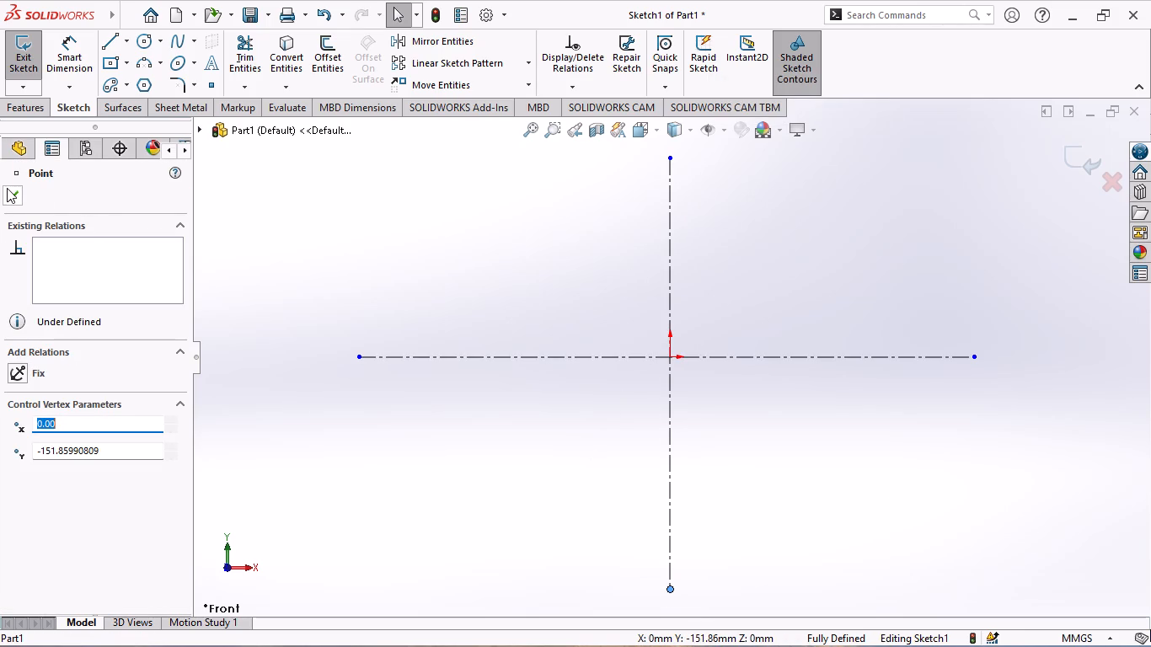
left_click(6, 188)
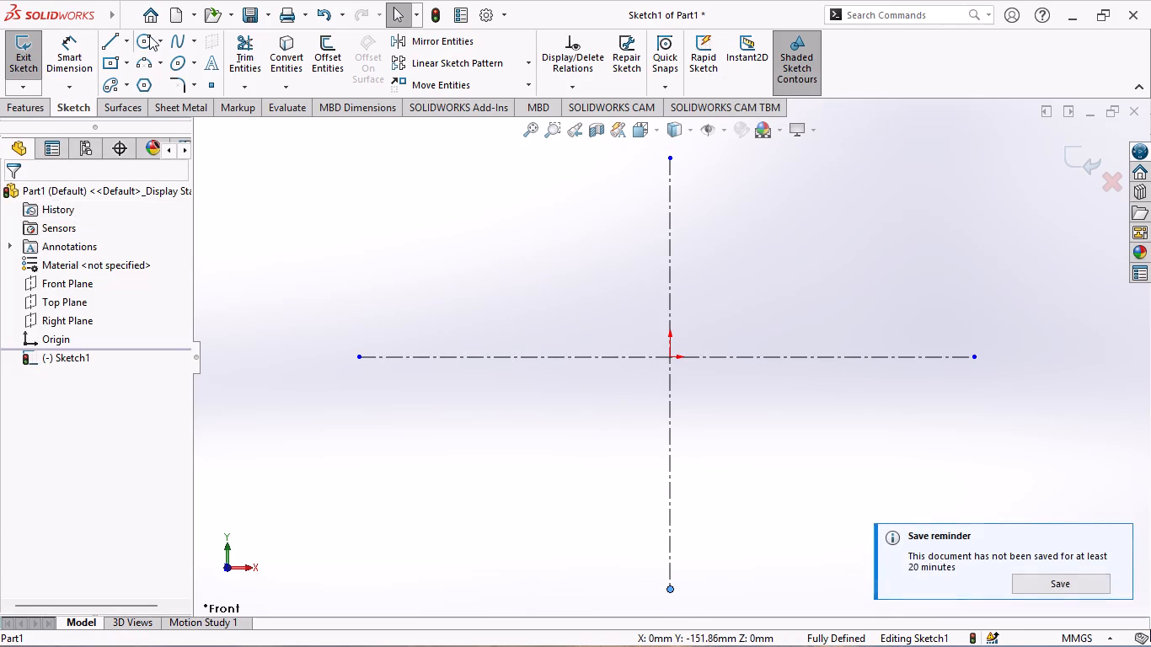
Sketch a circle with a radius of about 27 mm centred on the origin.
left_click(146, 40)
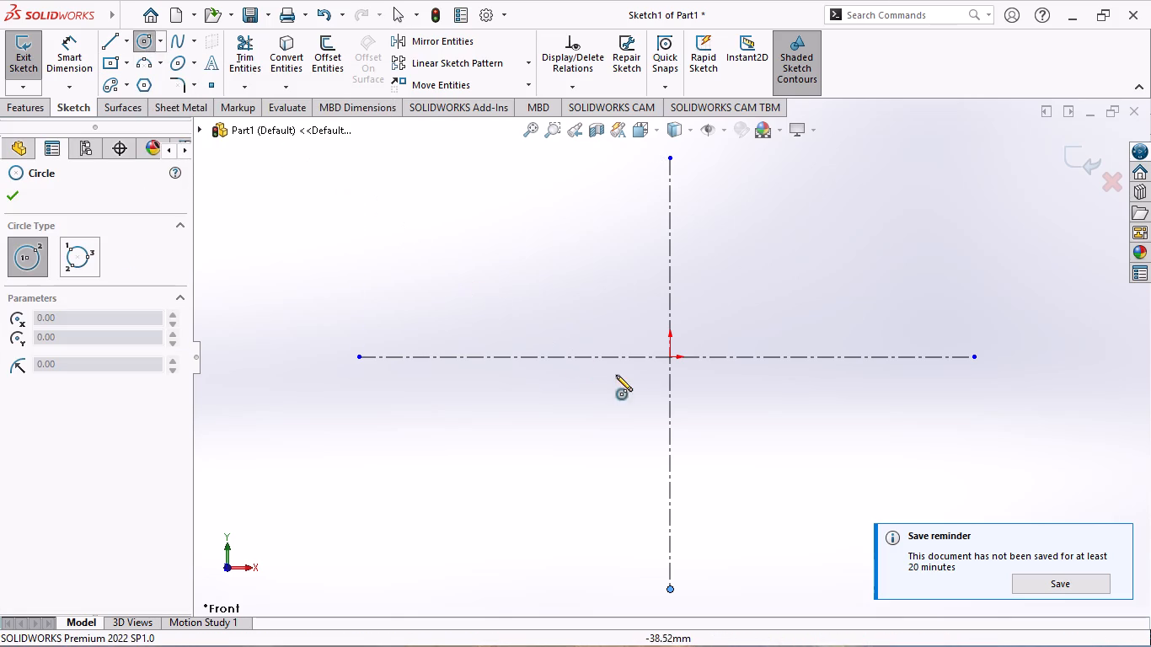
left_click(667, 360)
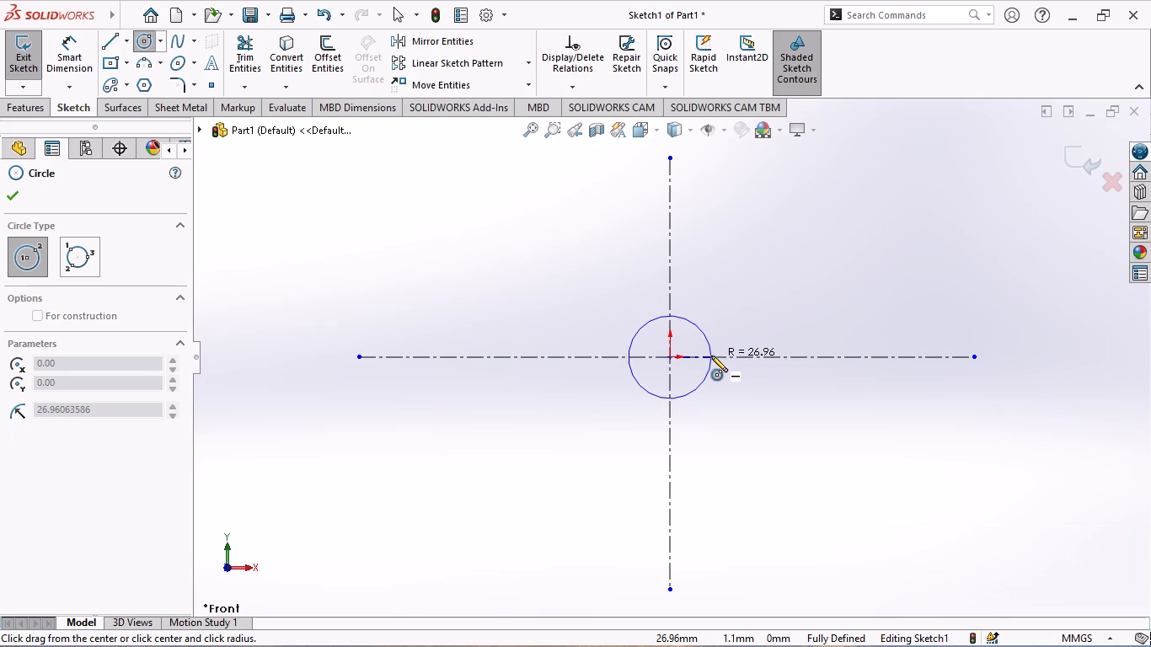
left_click(711, 356)
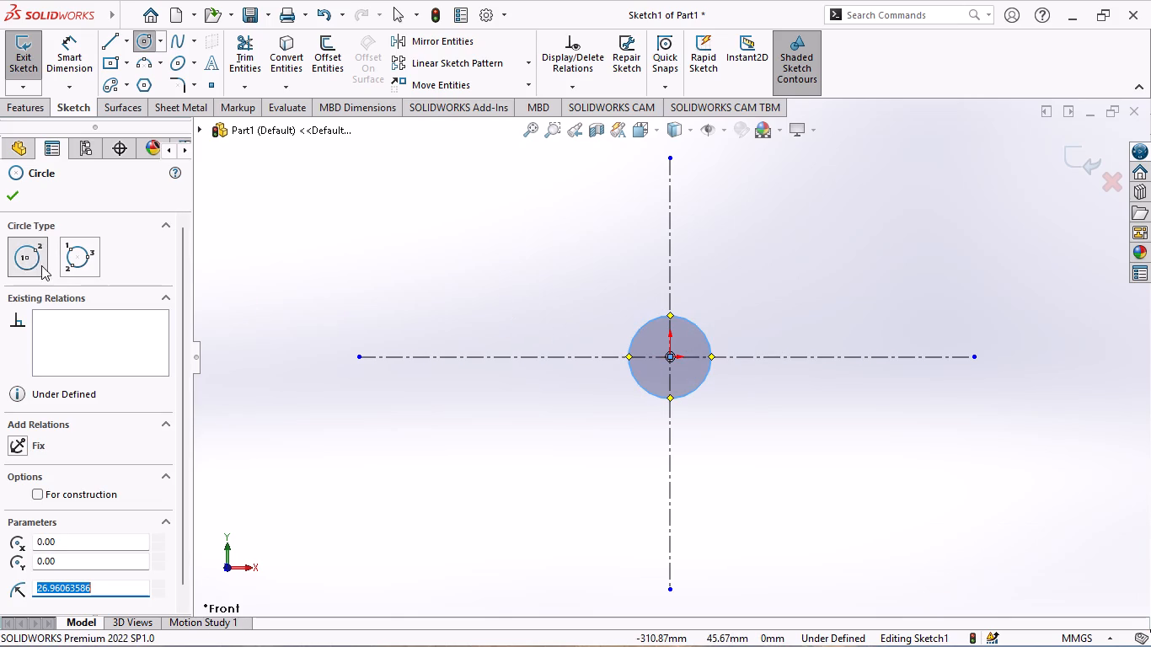
left_click(7, 195)
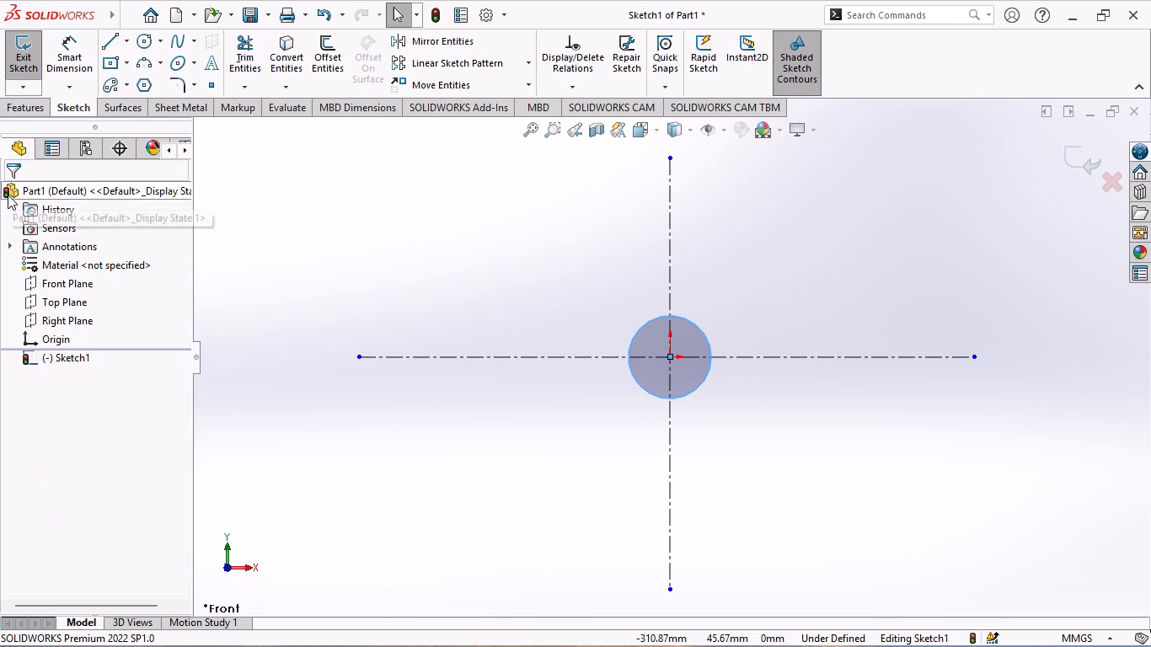
key("Escape")
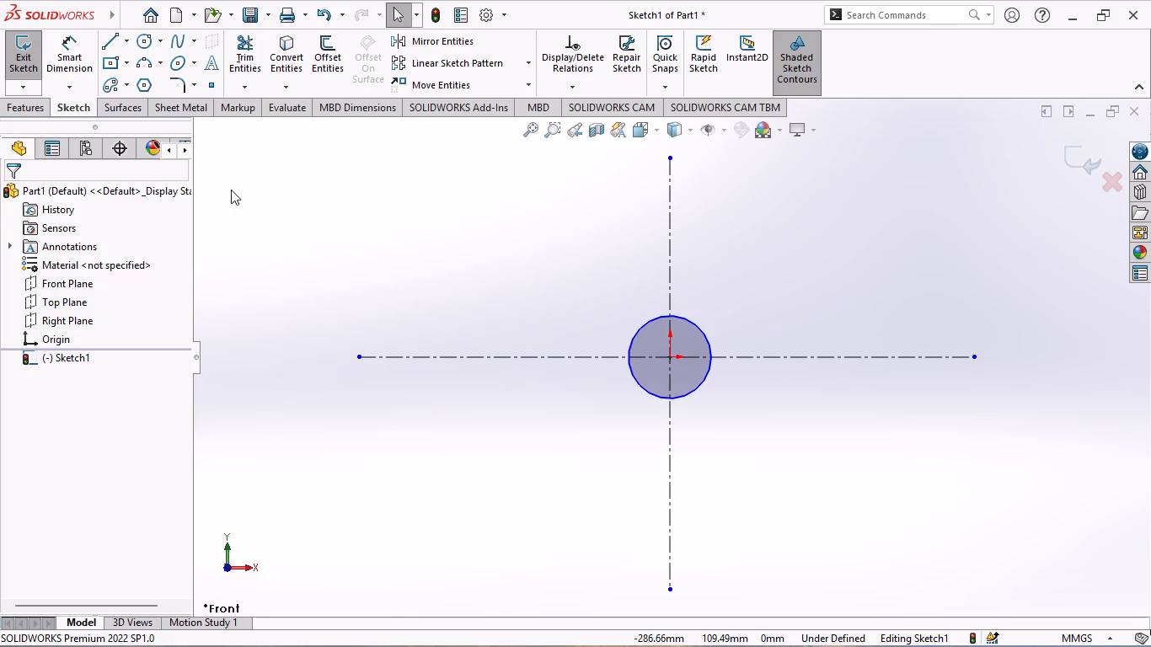
Add a diameter dimension to the circle, placed beyond the far end of the horizontal centerline.
left_click(80, 61)
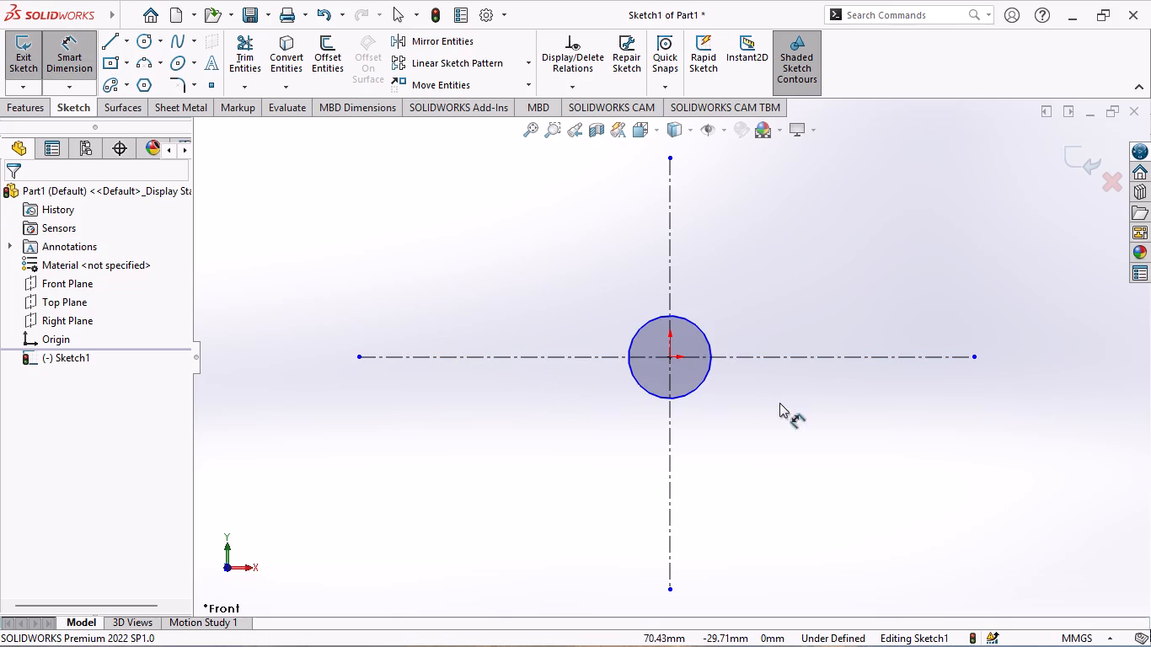
left_click(704, 378)
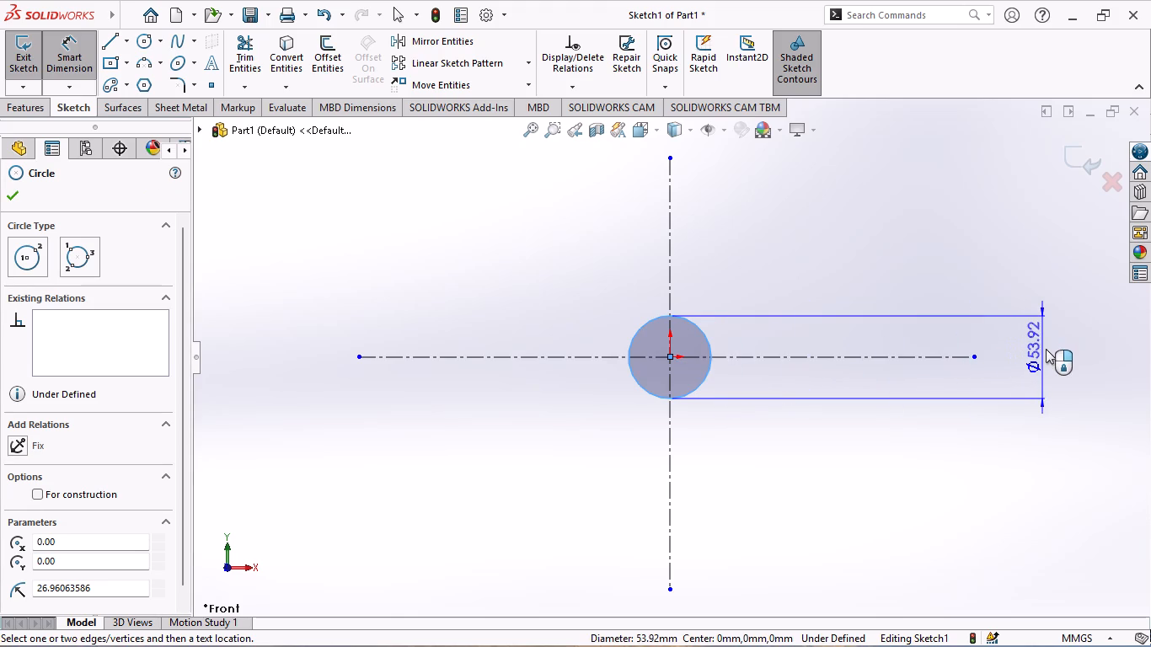
left_click(1046, 349)
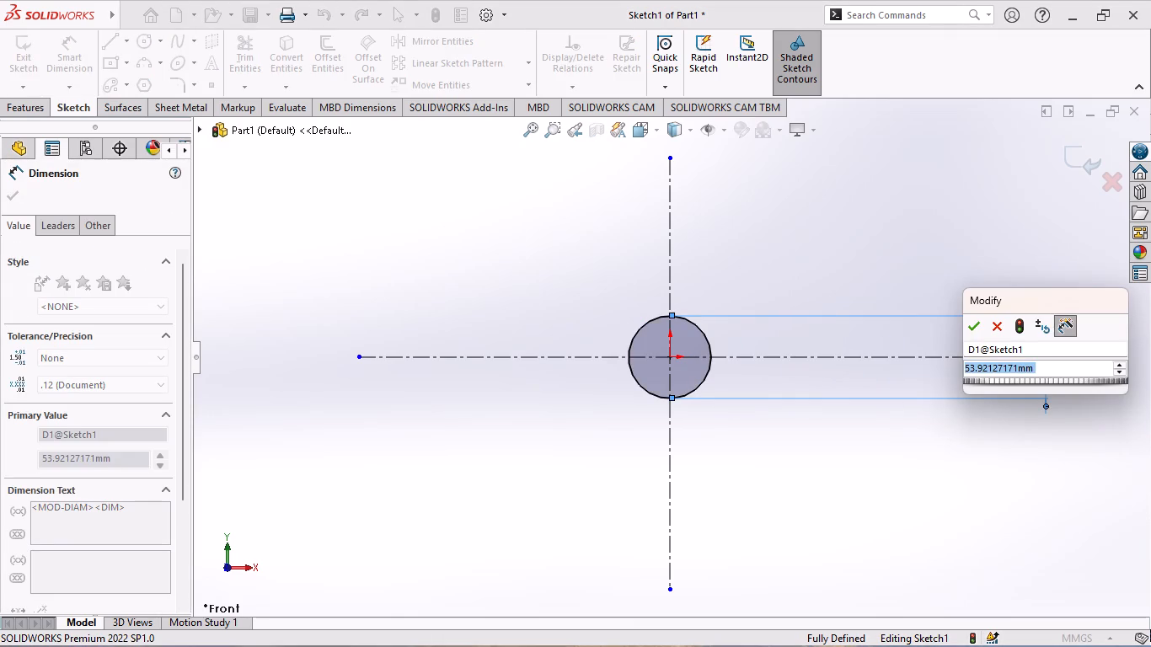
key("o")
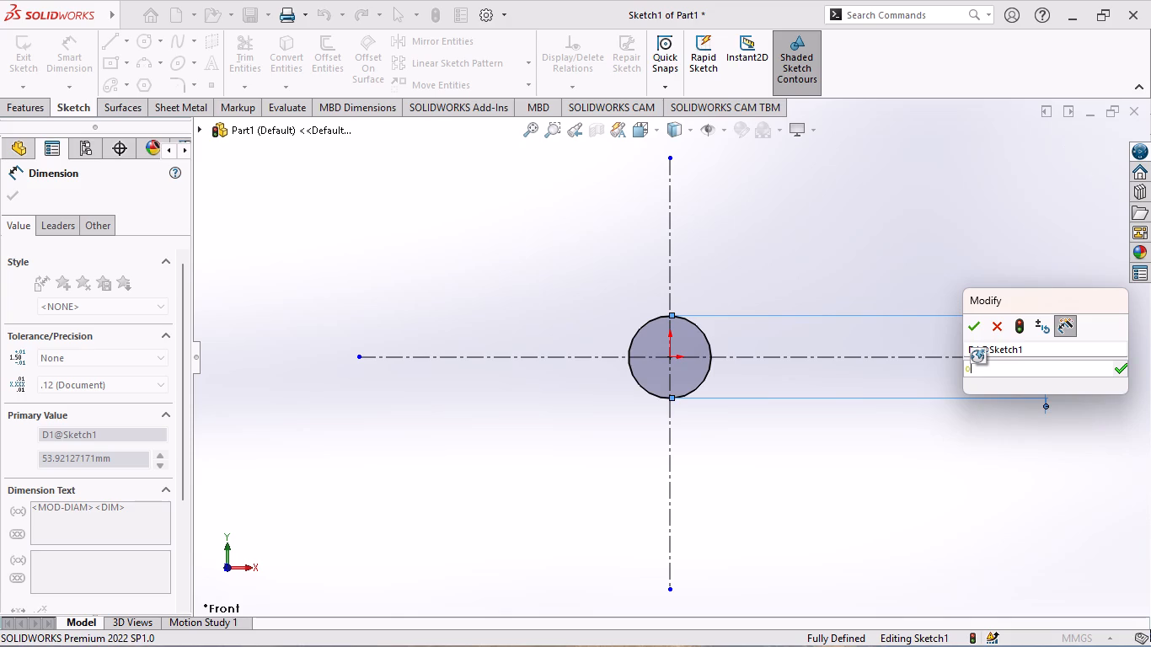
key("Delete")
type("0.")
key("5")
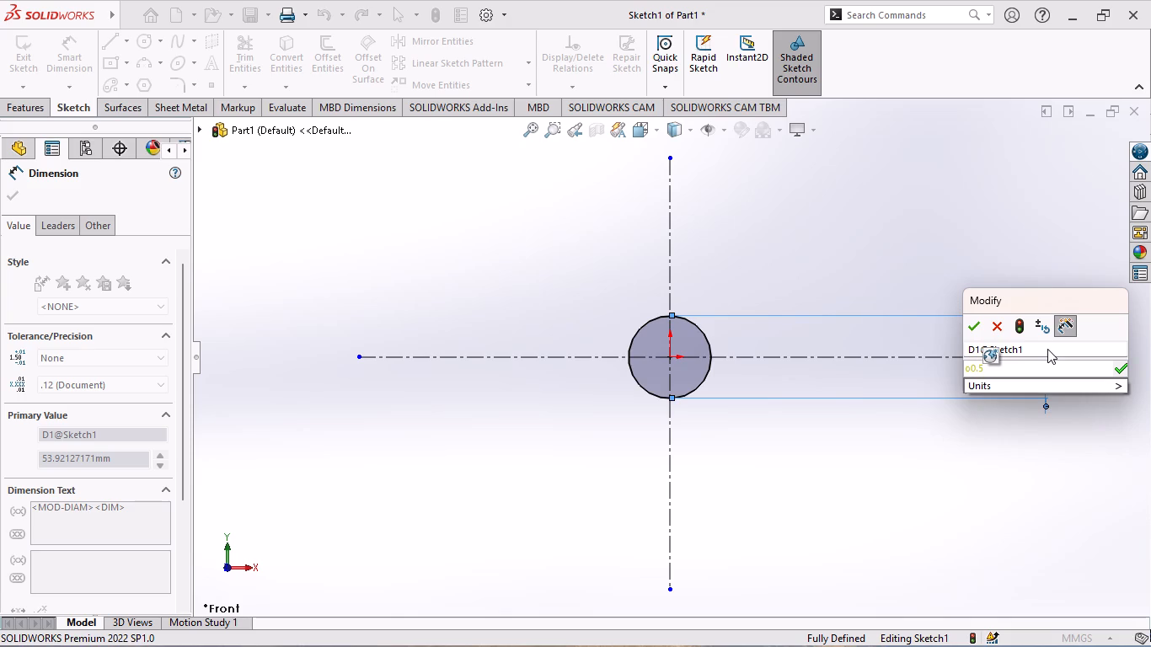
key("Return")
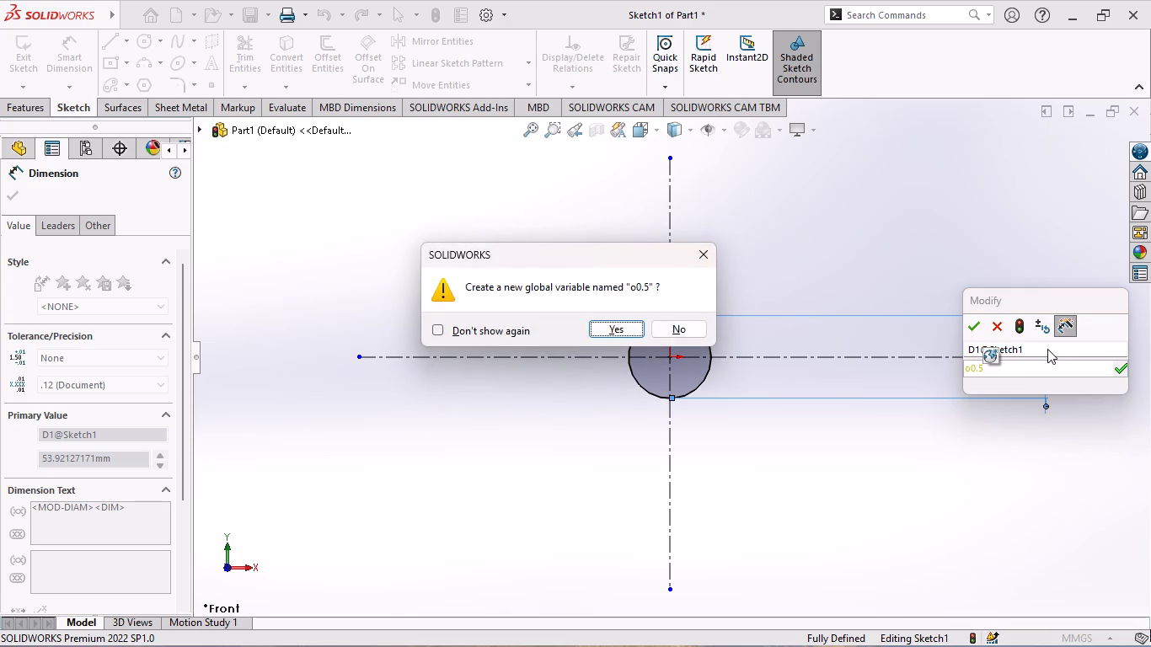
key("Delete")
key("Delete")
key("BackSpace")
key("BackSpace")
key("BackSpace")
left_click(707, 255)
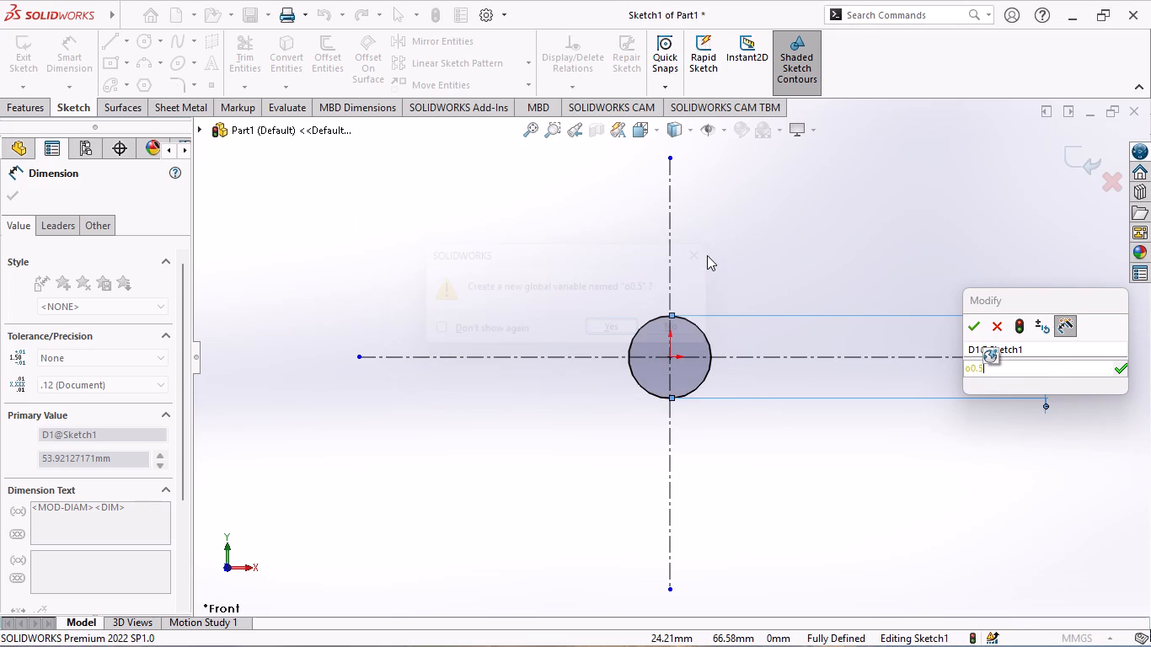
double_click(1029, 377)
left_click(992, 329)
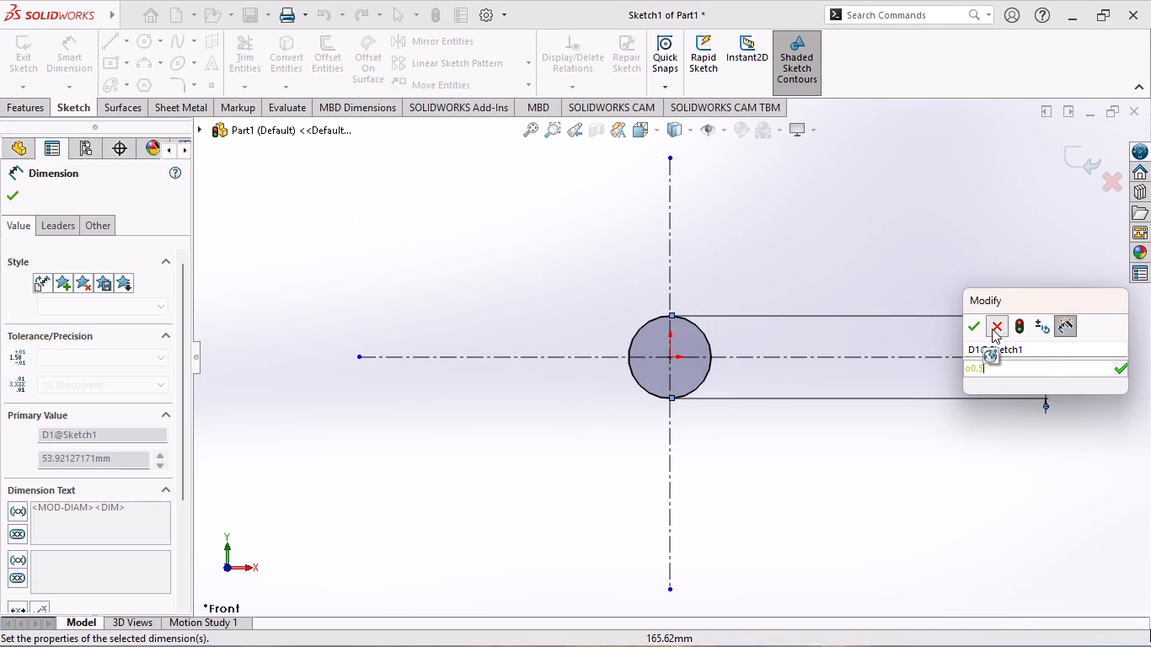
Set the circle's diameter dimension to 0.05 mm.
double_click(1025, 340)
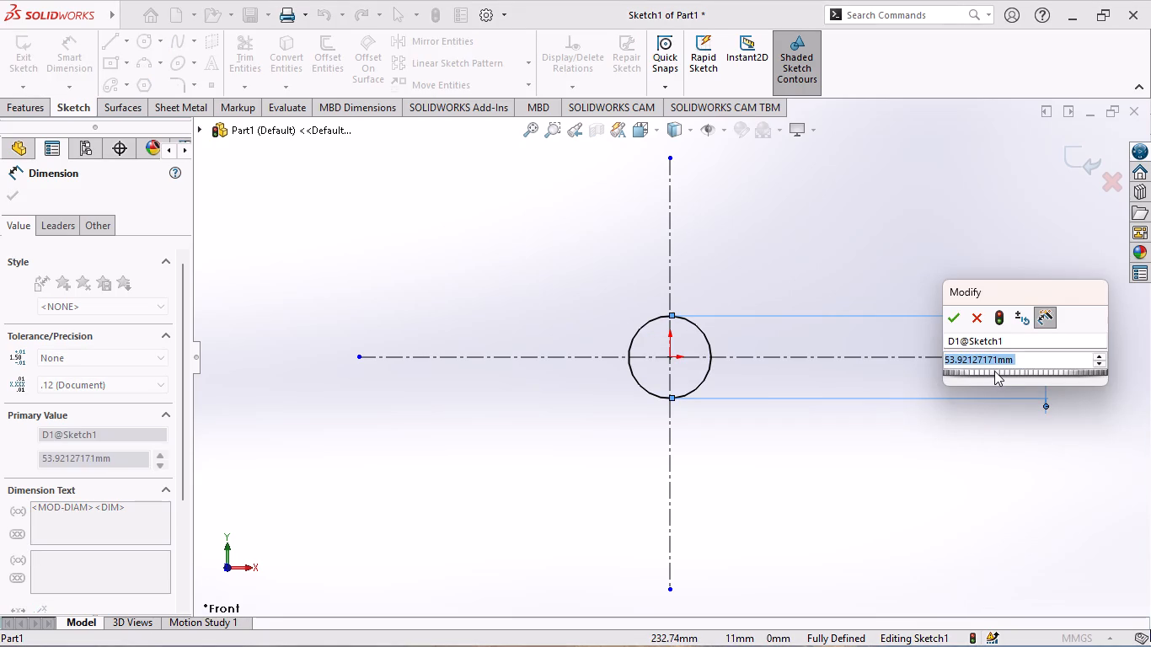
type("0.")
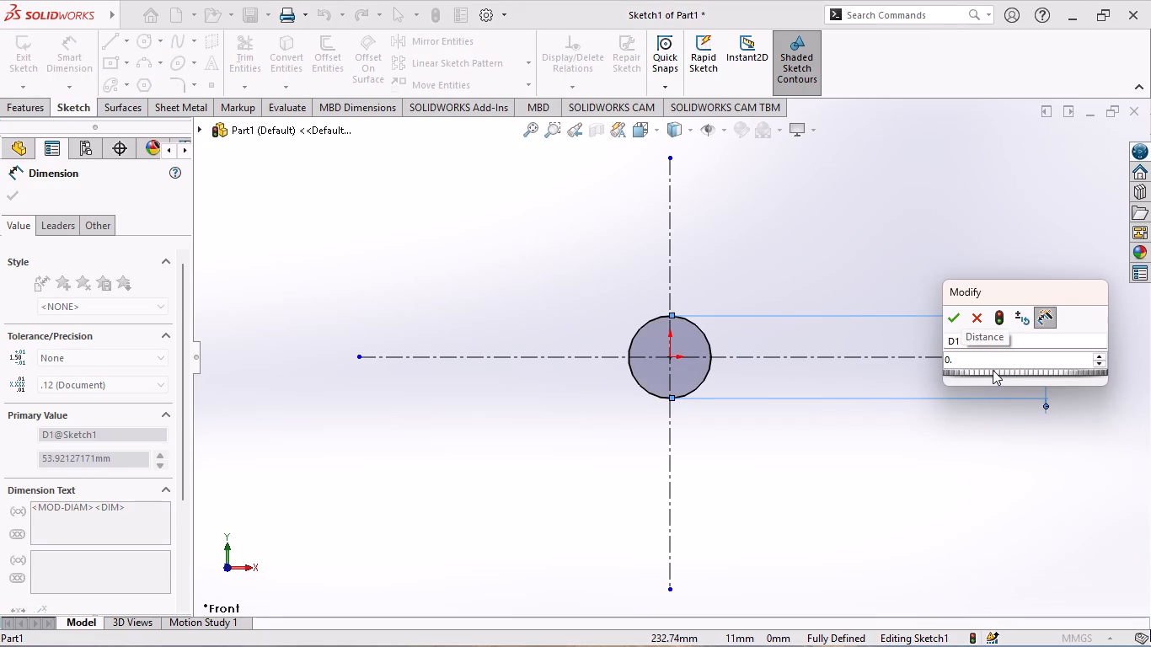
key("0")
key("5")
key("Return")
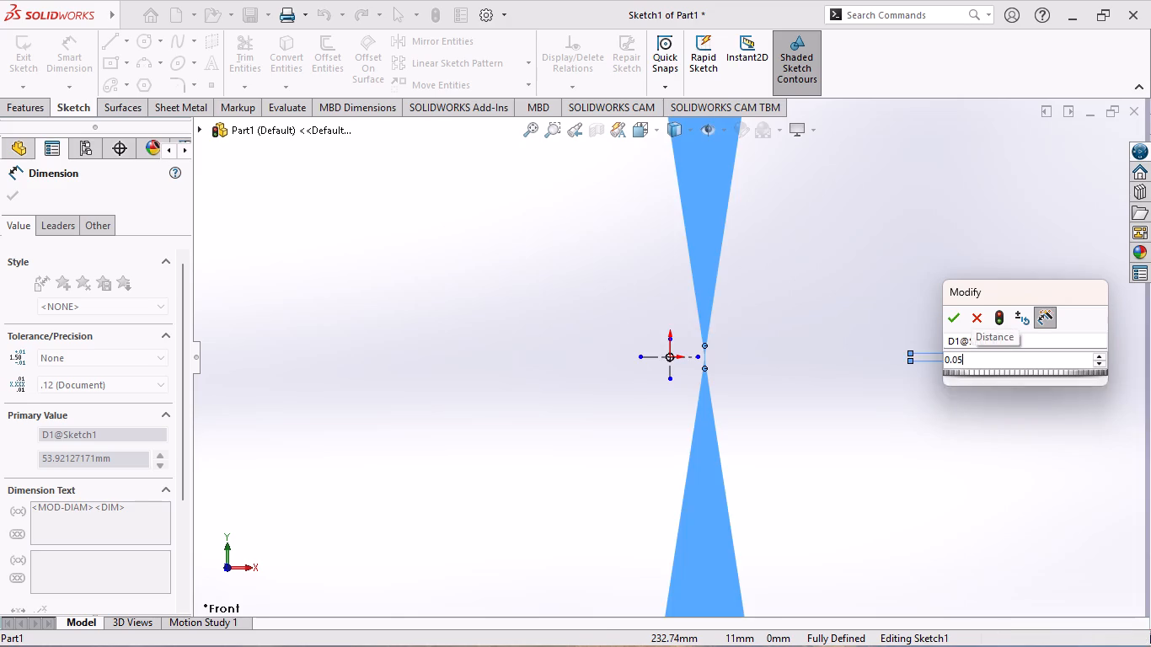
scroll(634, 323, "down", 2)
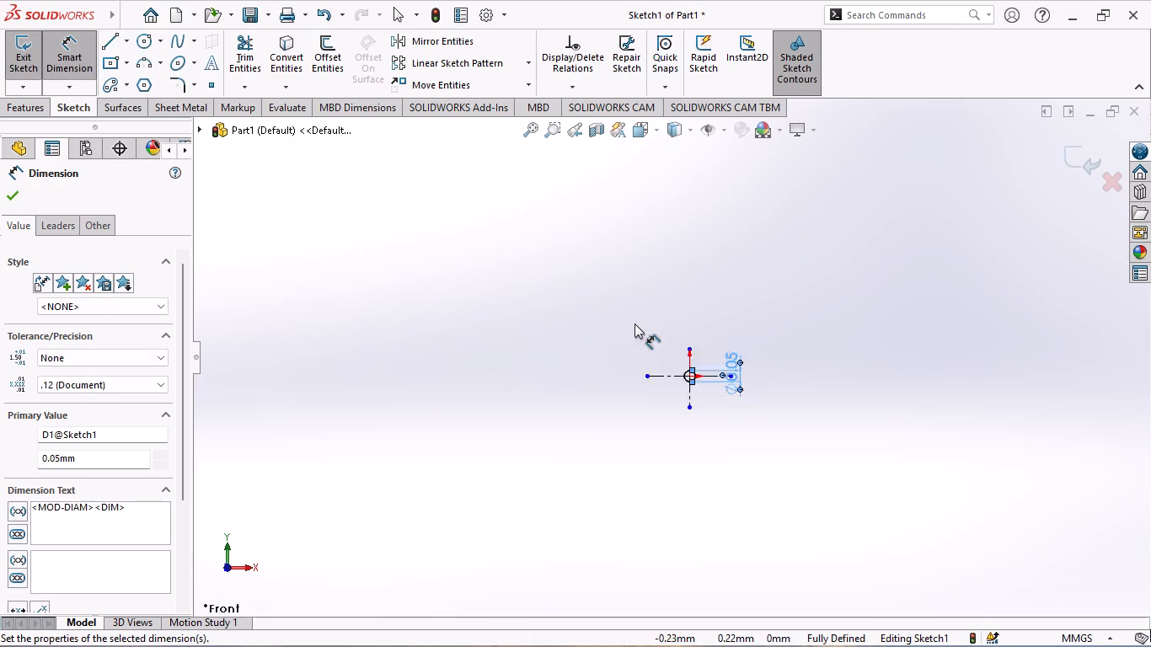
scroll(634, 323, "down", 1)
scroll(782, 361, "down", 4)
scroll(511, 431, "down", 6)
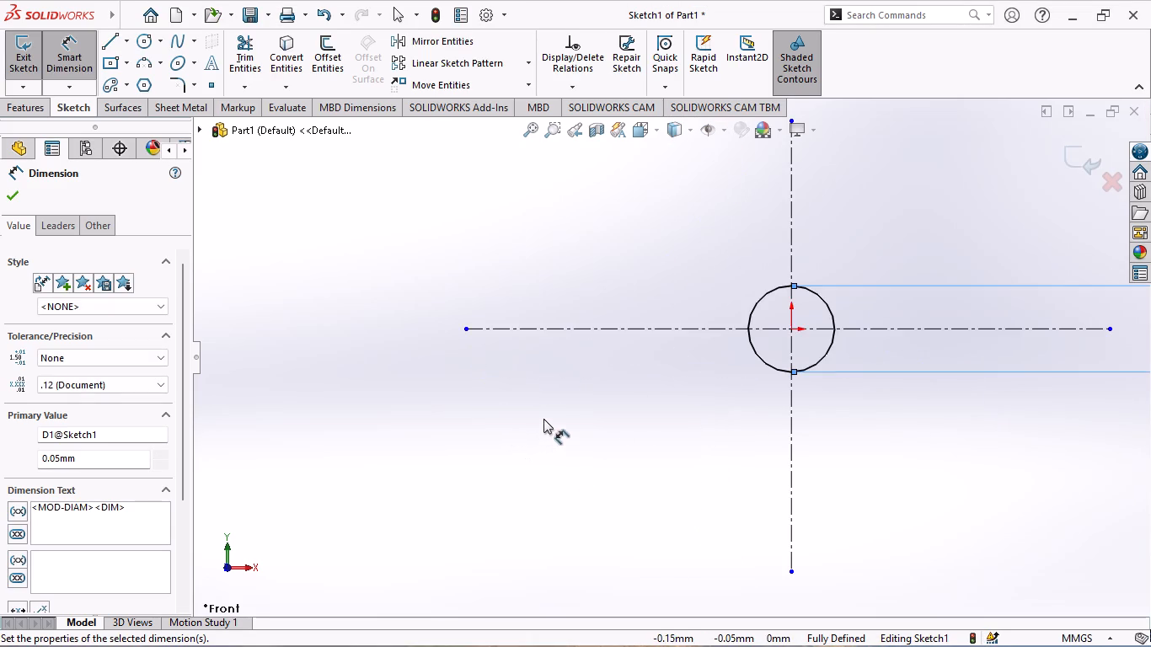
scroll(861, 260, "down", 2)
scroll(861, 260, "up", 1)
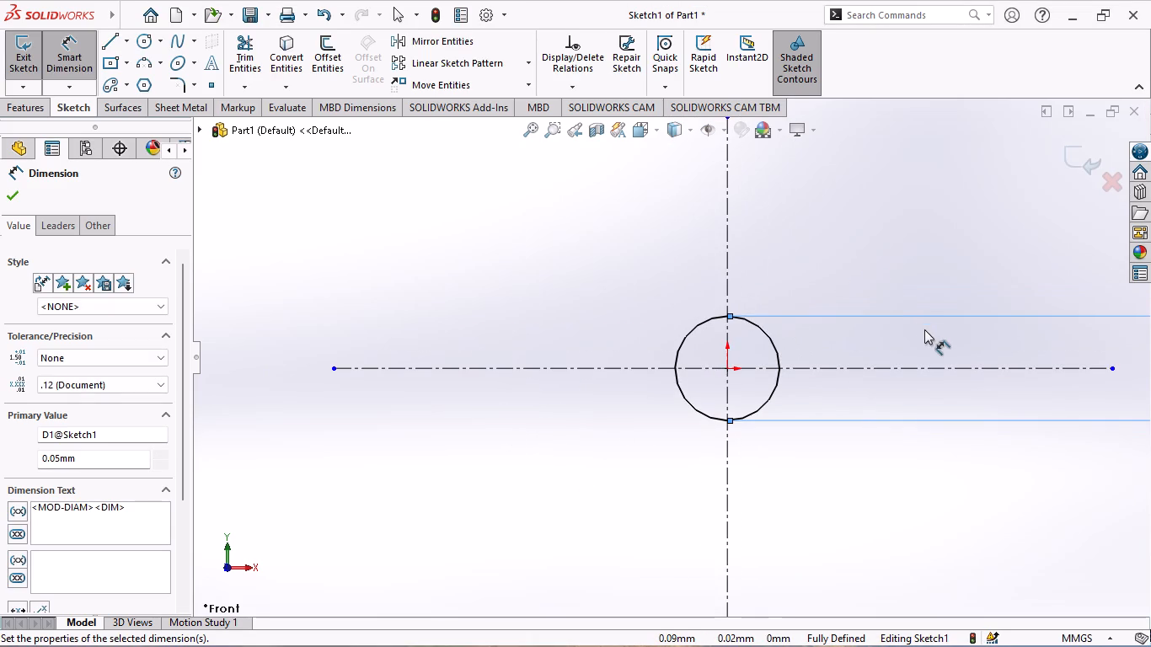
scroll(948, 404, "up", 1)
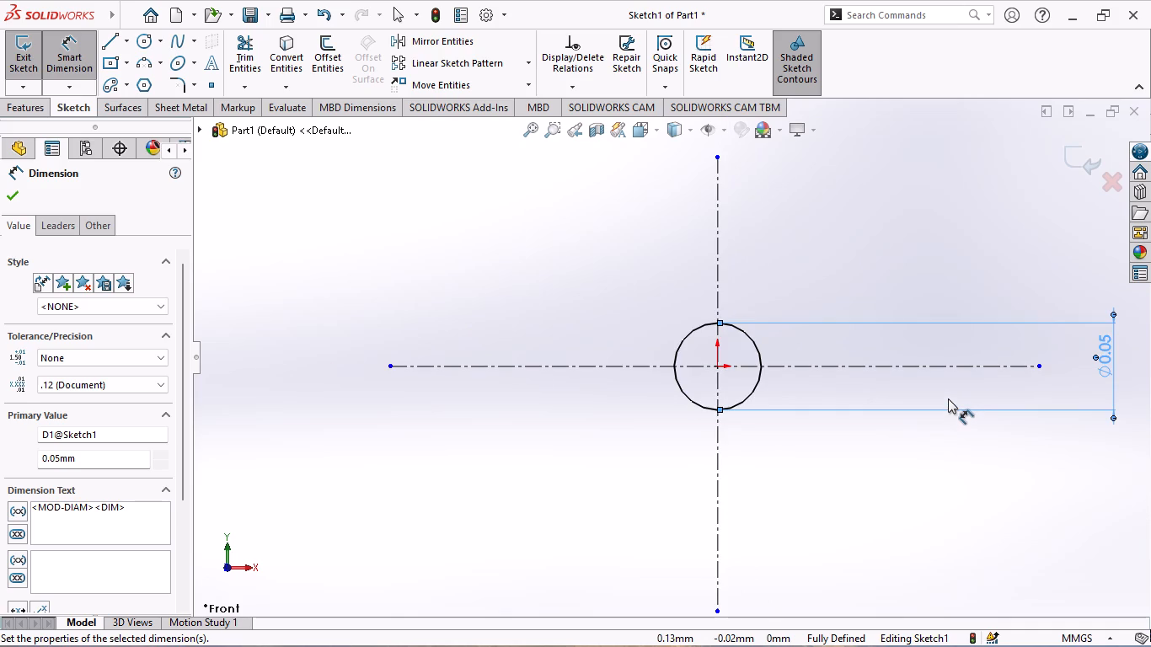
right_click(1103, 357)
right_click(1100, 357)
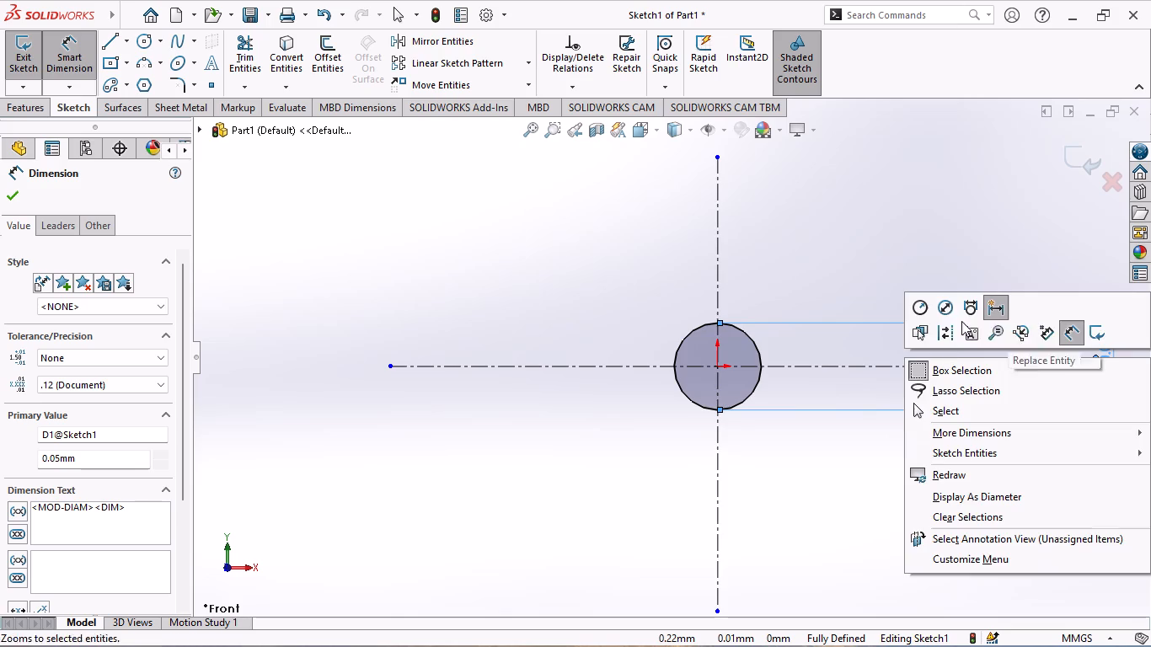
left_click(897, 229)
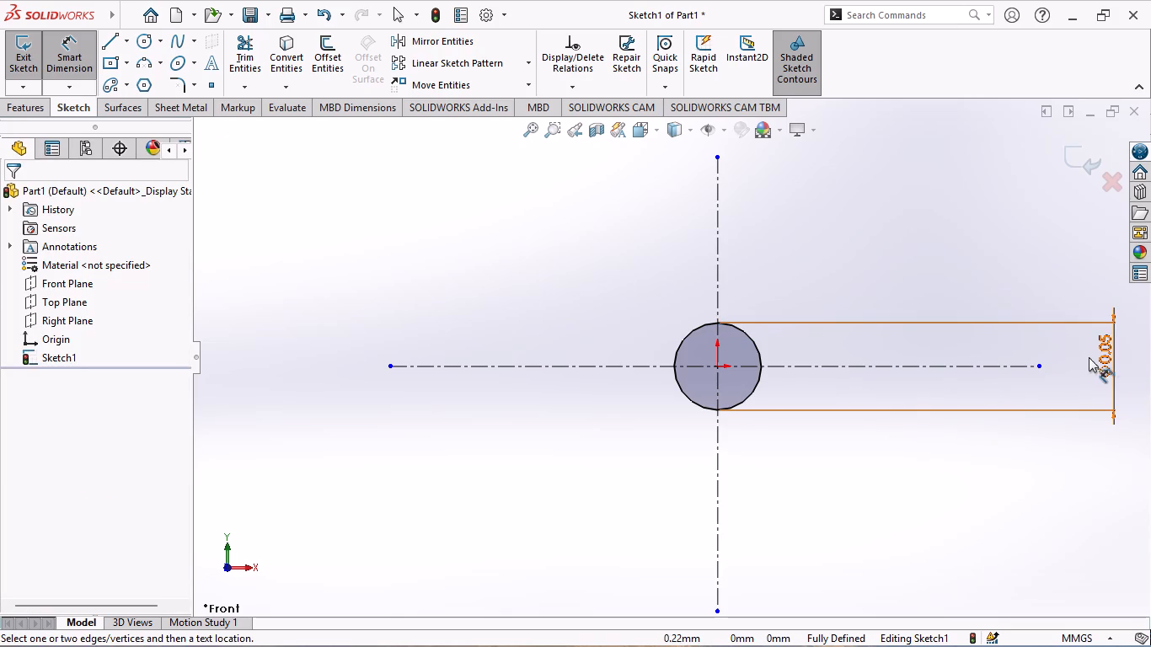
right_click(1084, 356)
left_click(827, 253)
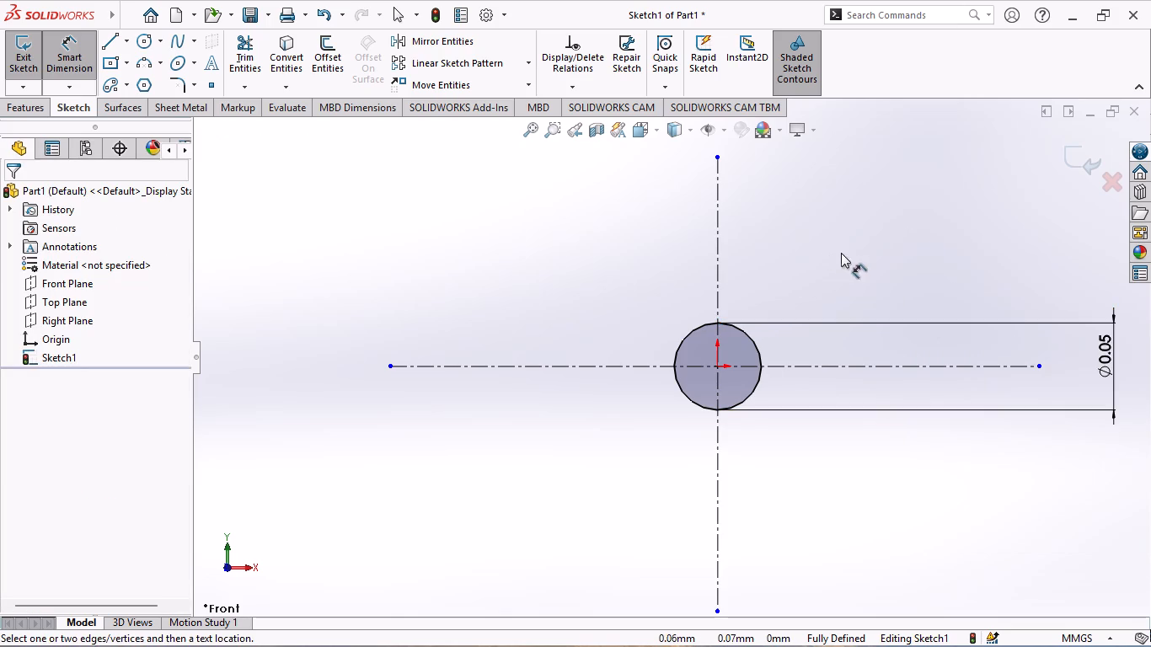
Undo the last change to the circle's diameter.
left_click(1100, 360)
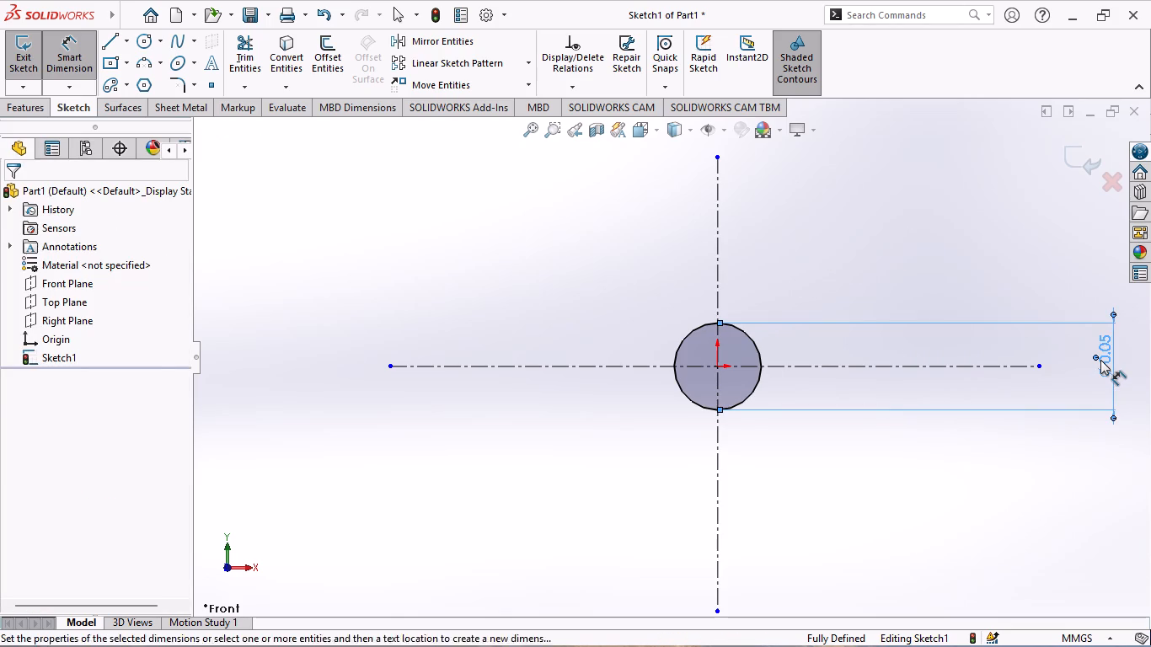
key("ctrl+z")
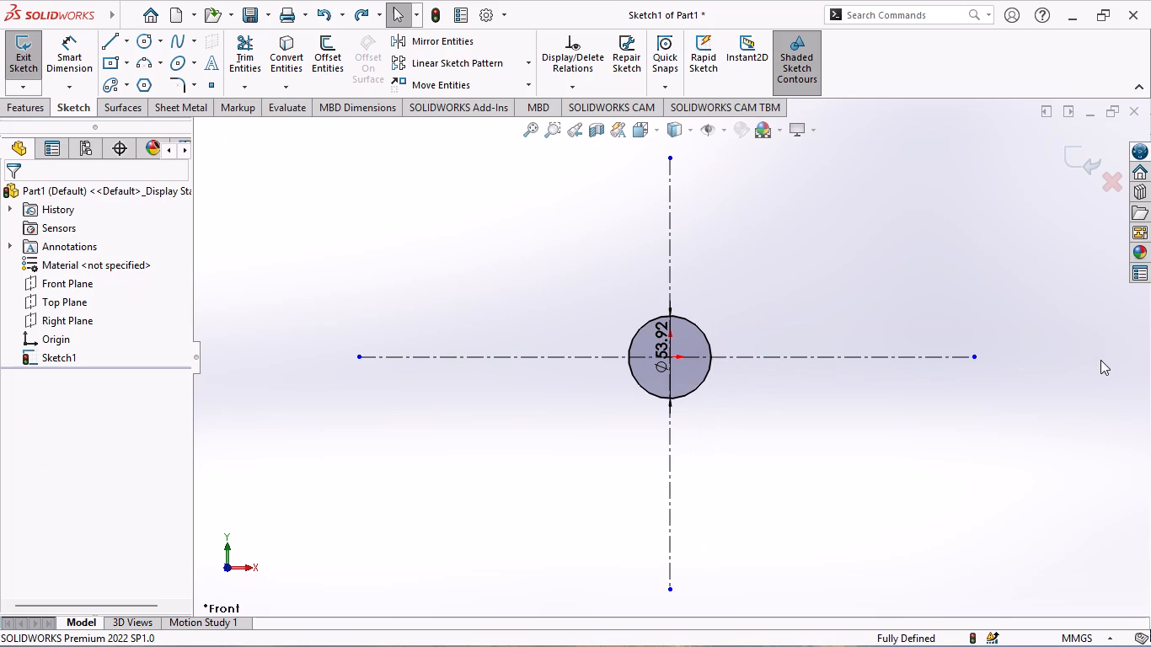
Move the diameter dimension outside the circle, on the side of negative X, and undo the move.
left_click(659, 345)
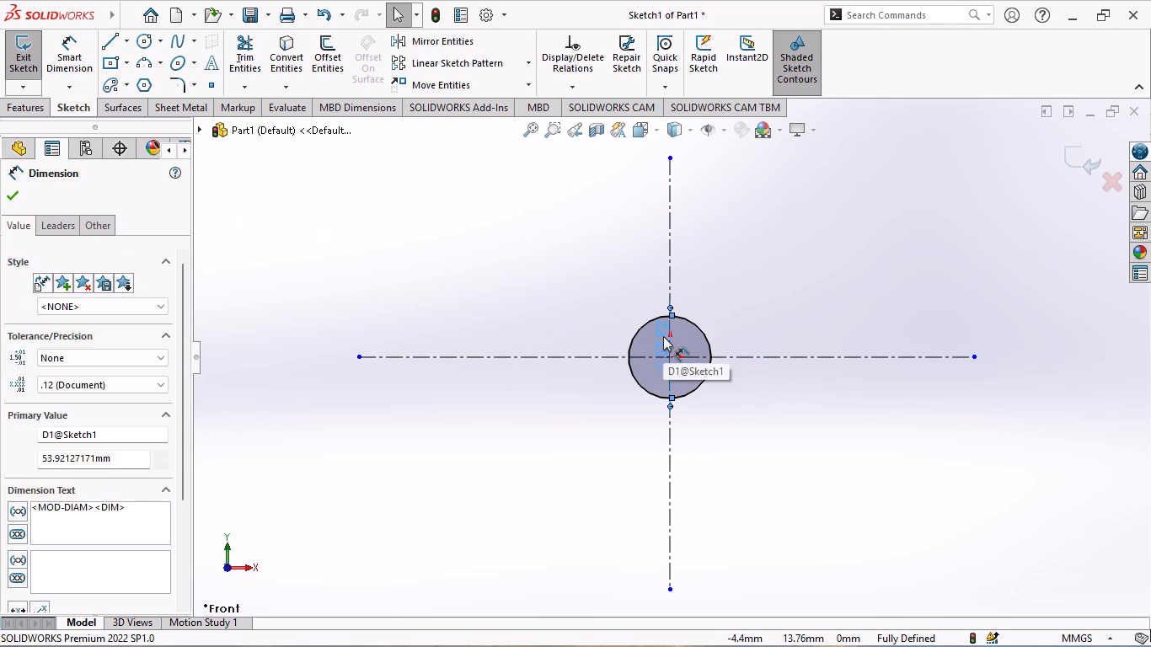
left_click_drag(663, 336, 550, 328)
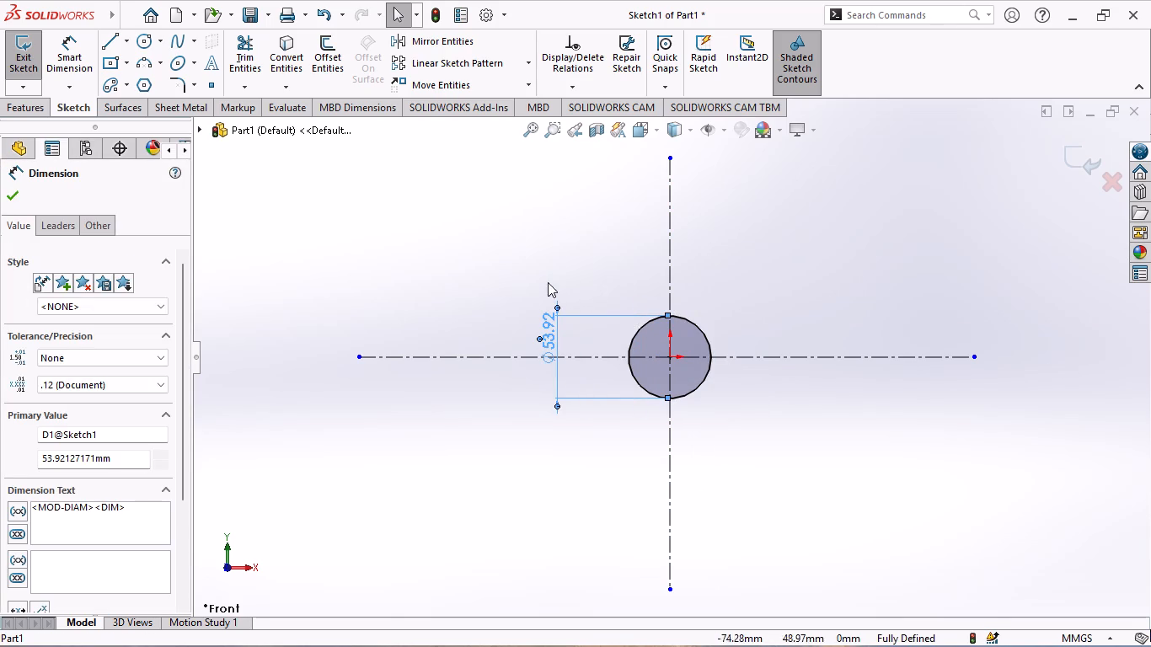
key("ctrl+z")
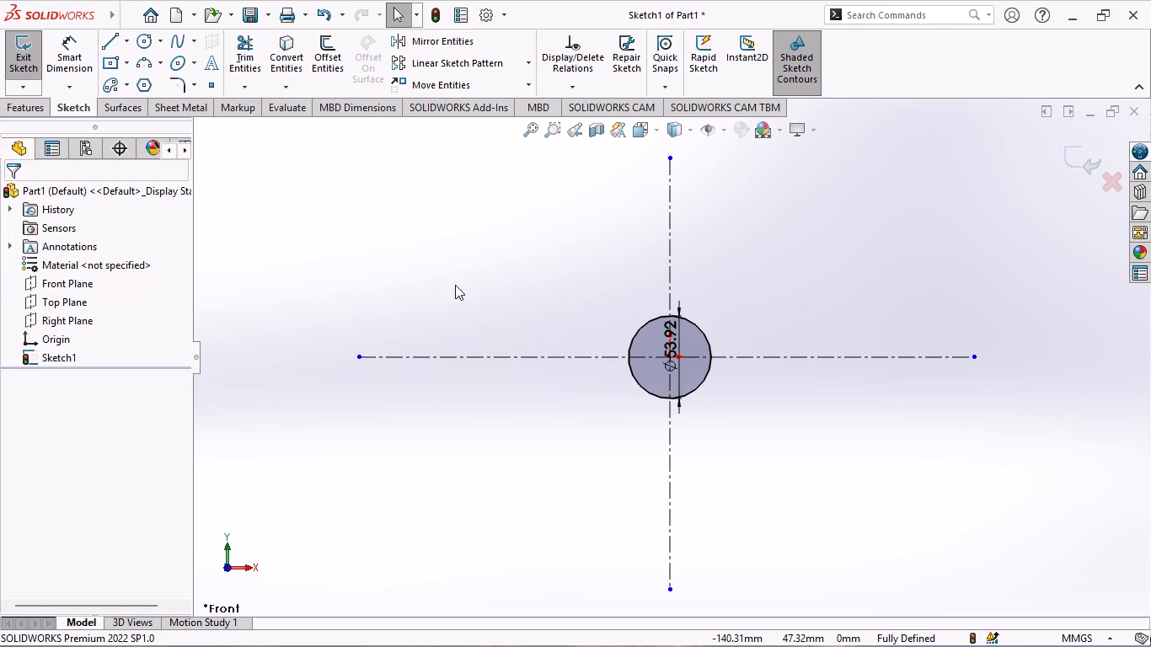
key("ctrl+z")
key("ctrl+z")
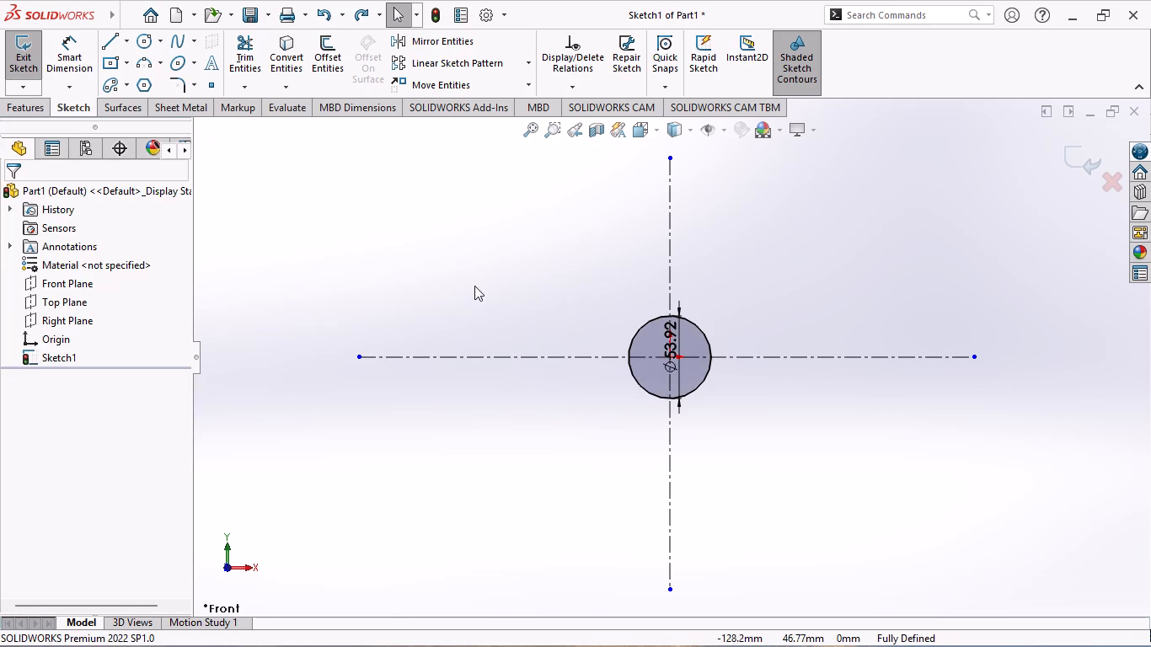
Delete the circle's diameter dimension.
left_click(674, 335)
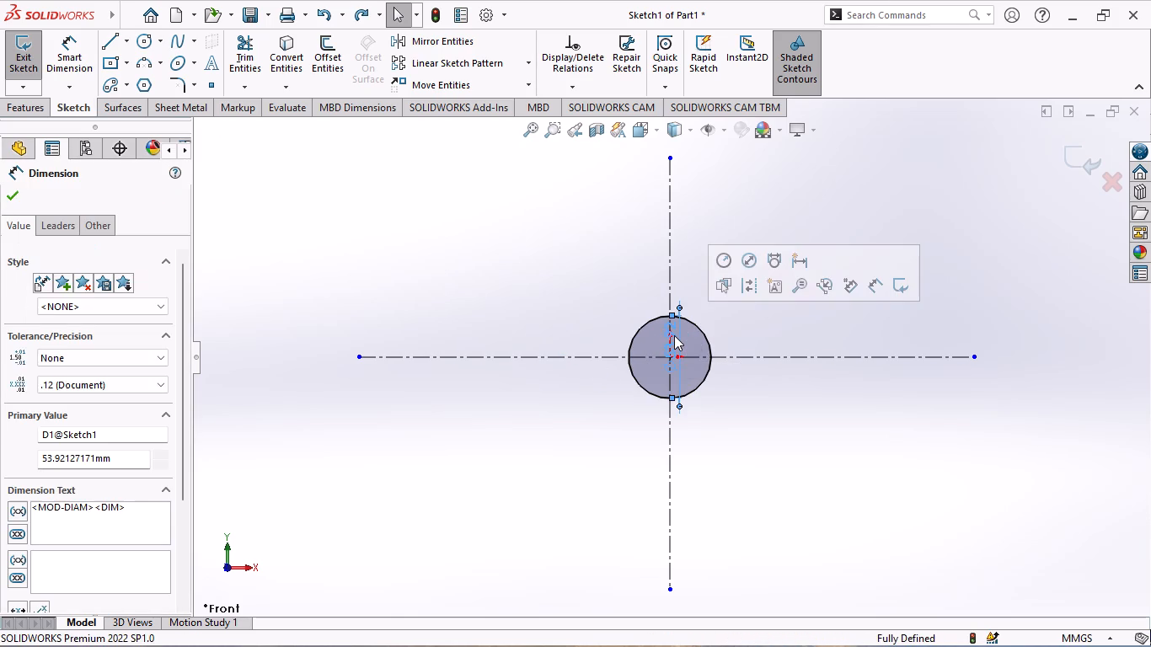
key("Delete")
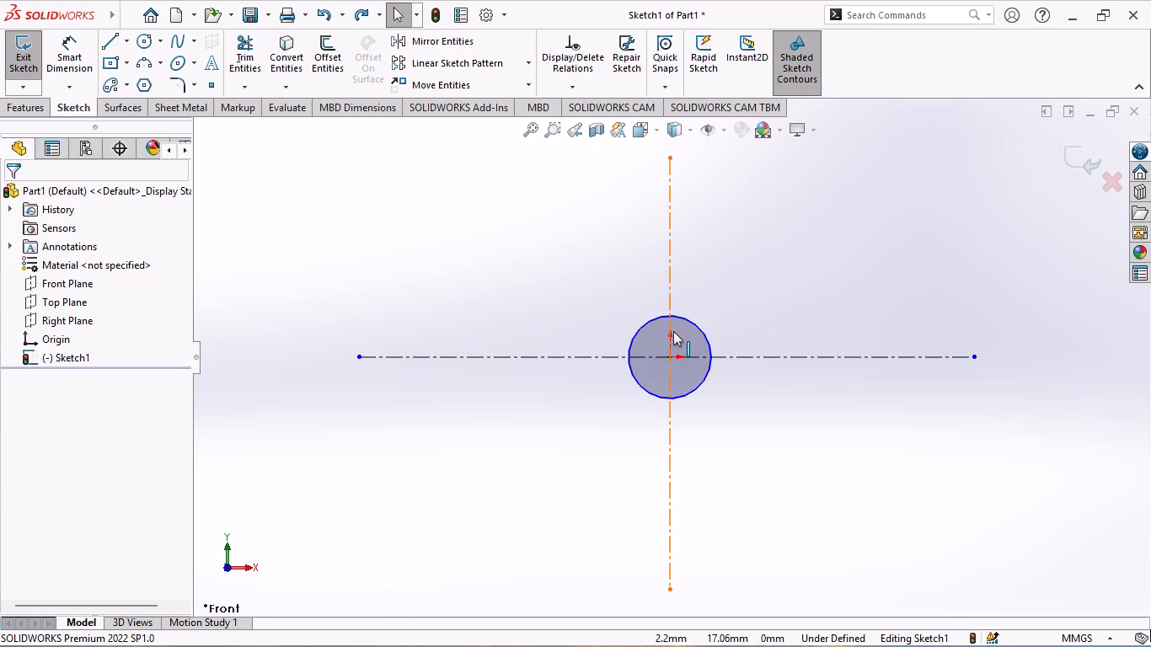
Change the document's unit system to IPS (inch, pound, second).
left_click(1089, 639)
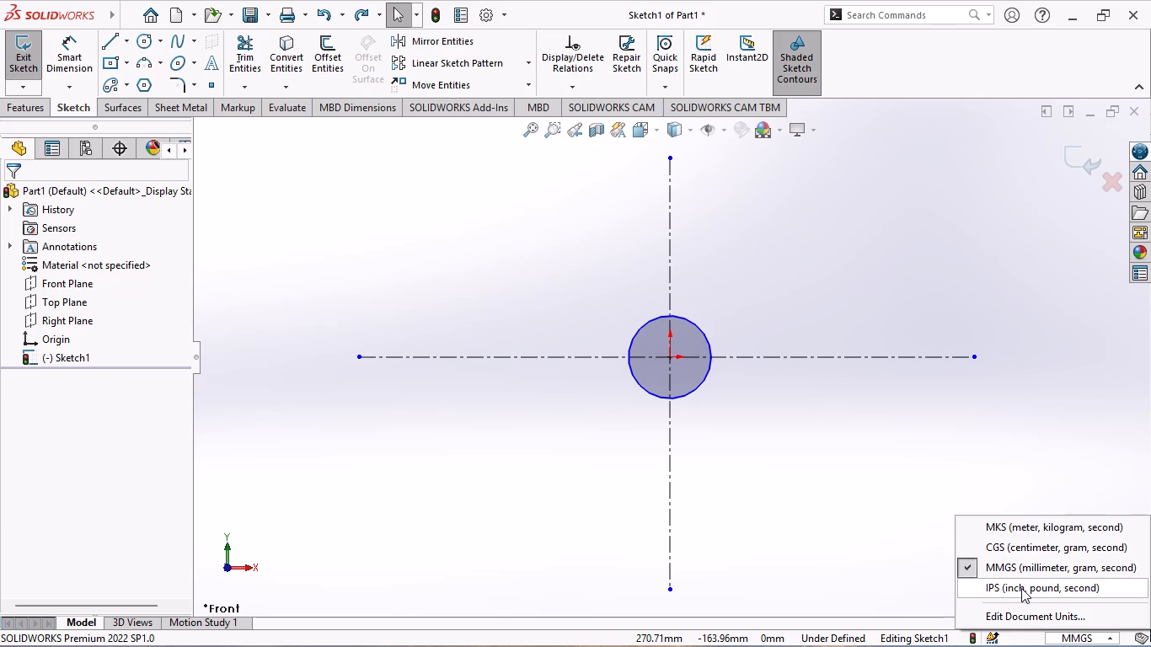
left_click(1021, 588)
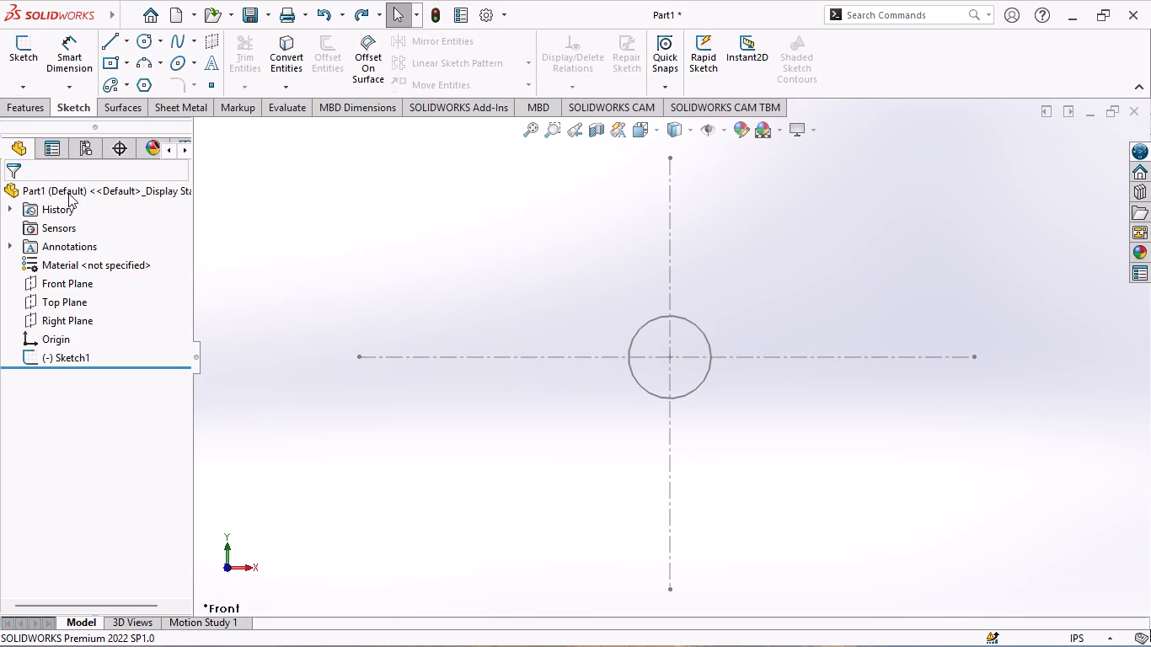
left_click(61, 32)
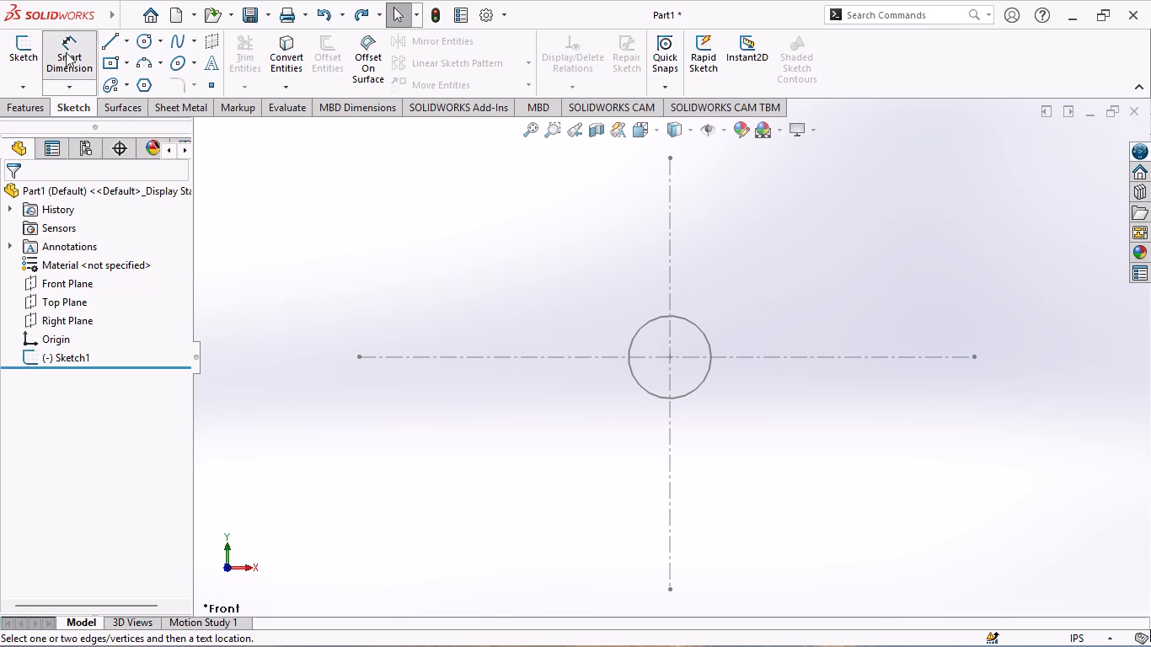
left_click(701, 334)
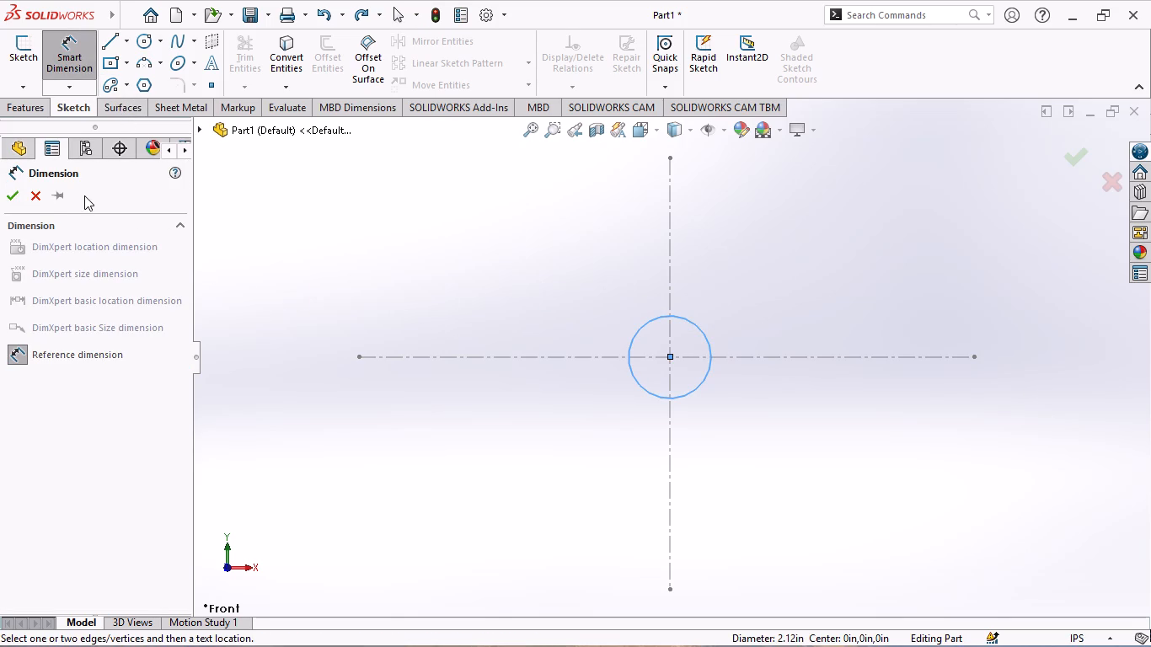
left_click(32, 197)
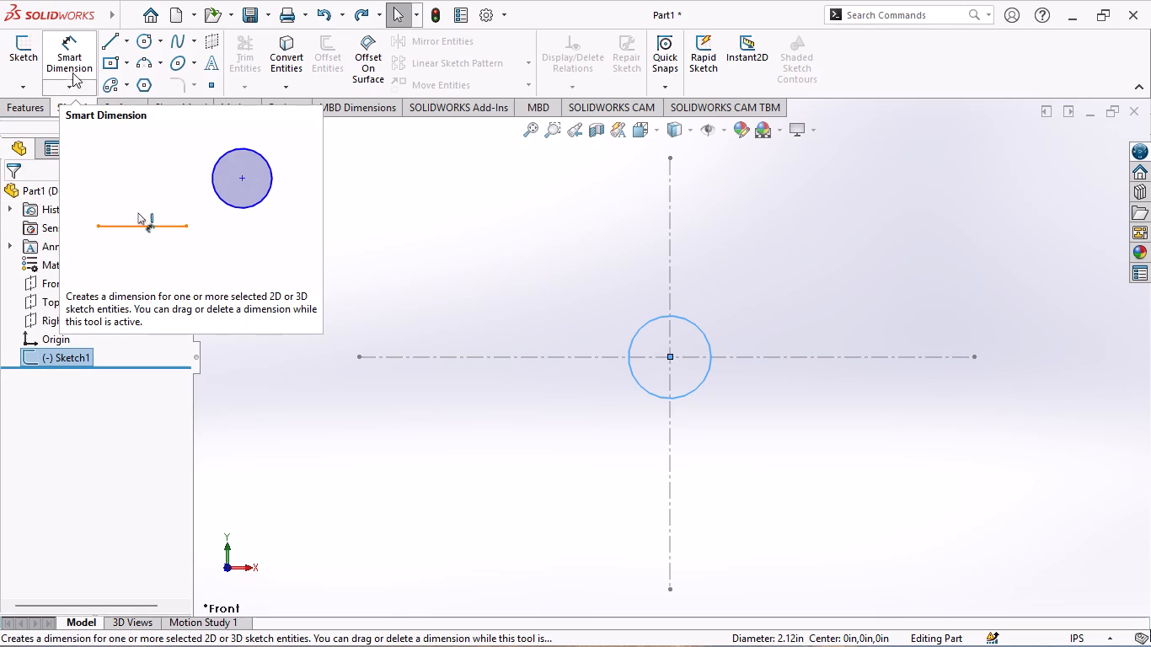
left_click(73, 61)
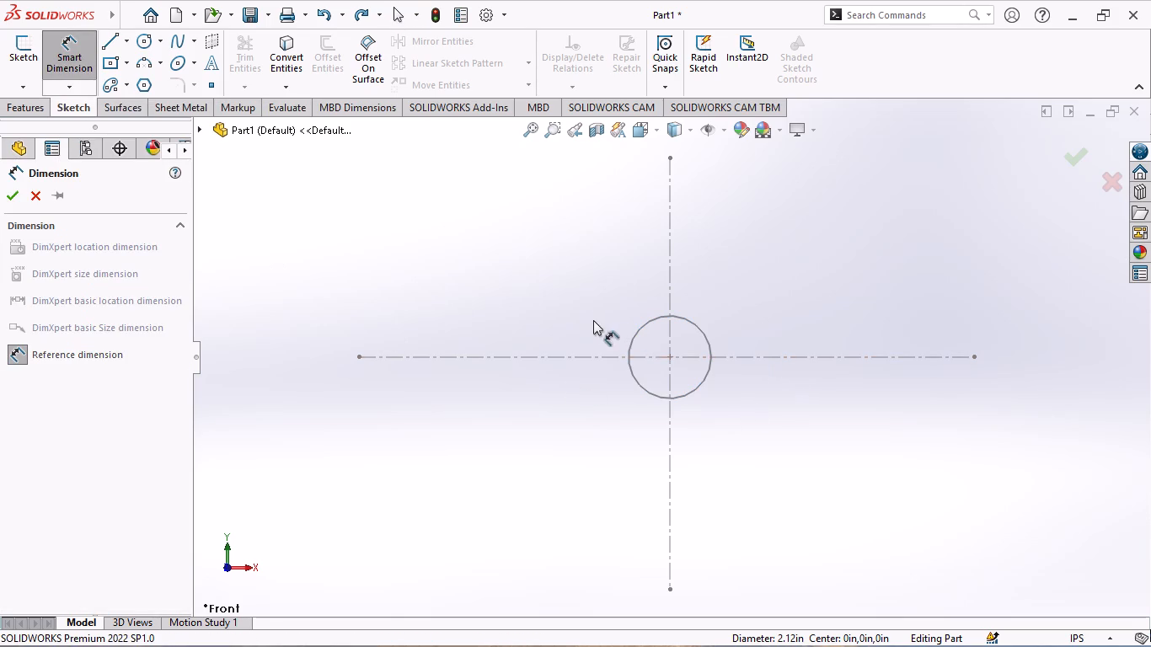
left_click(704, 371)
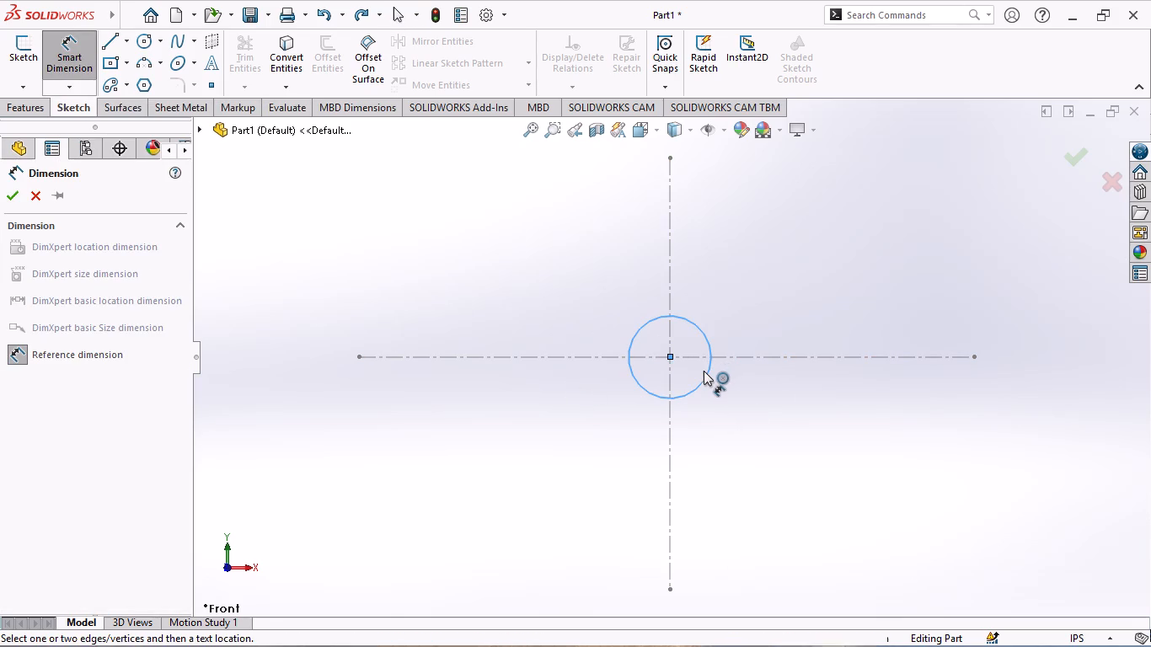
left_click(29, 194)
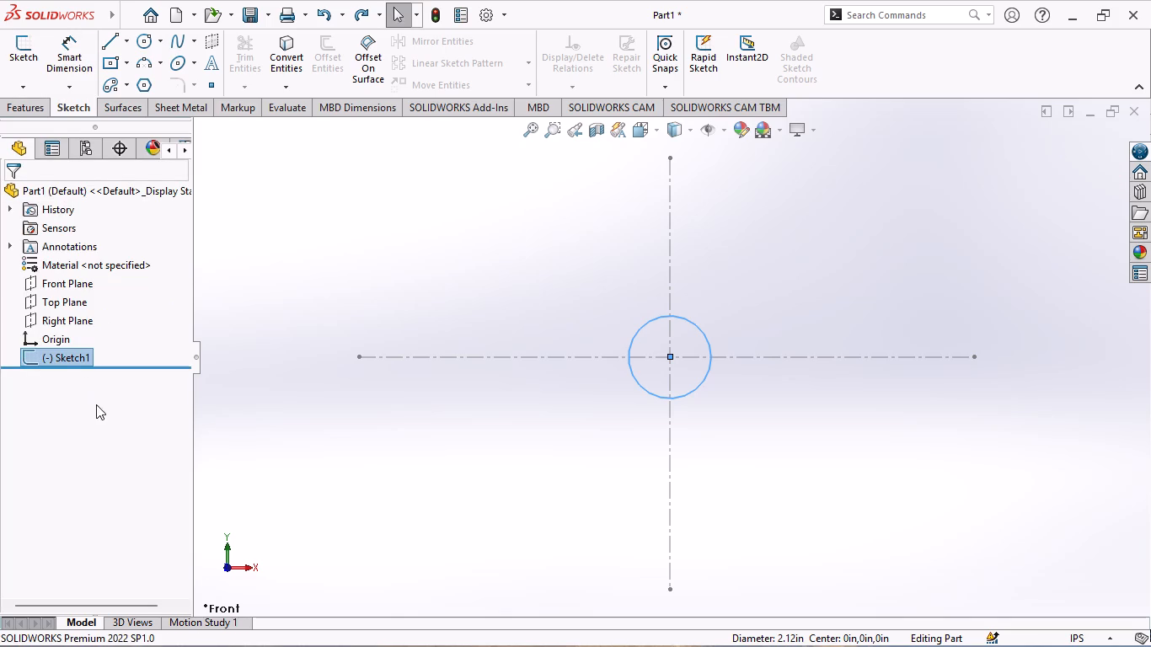
Reopen Sketch1 for editing.
left_click(57, 361)
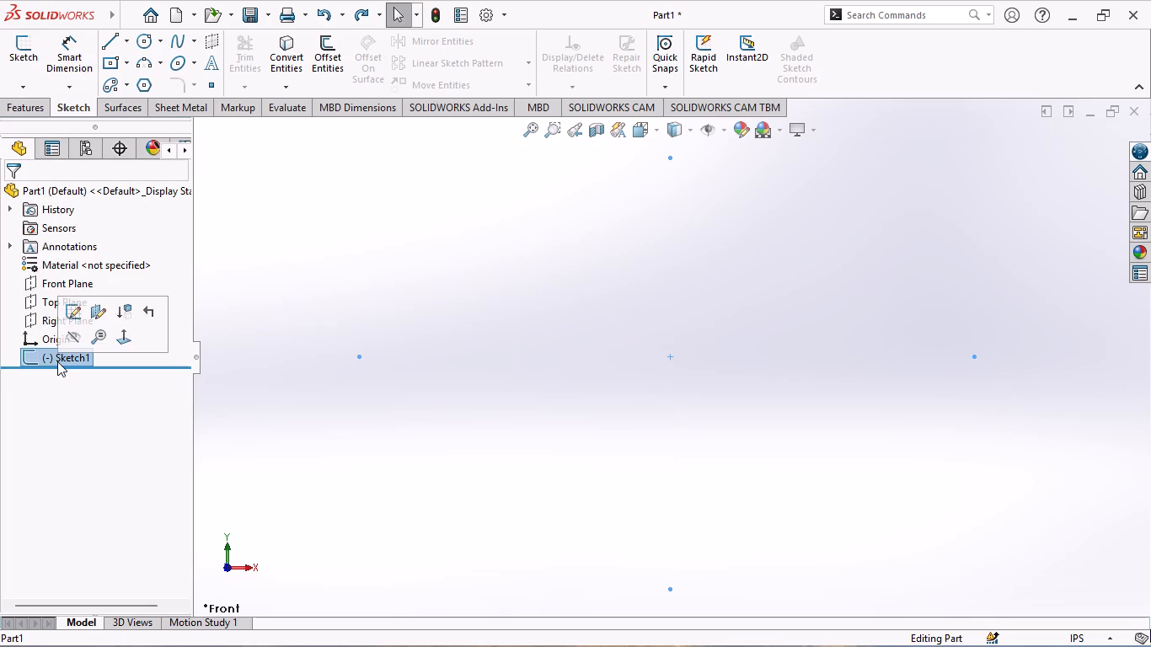
right_click(57, 361)
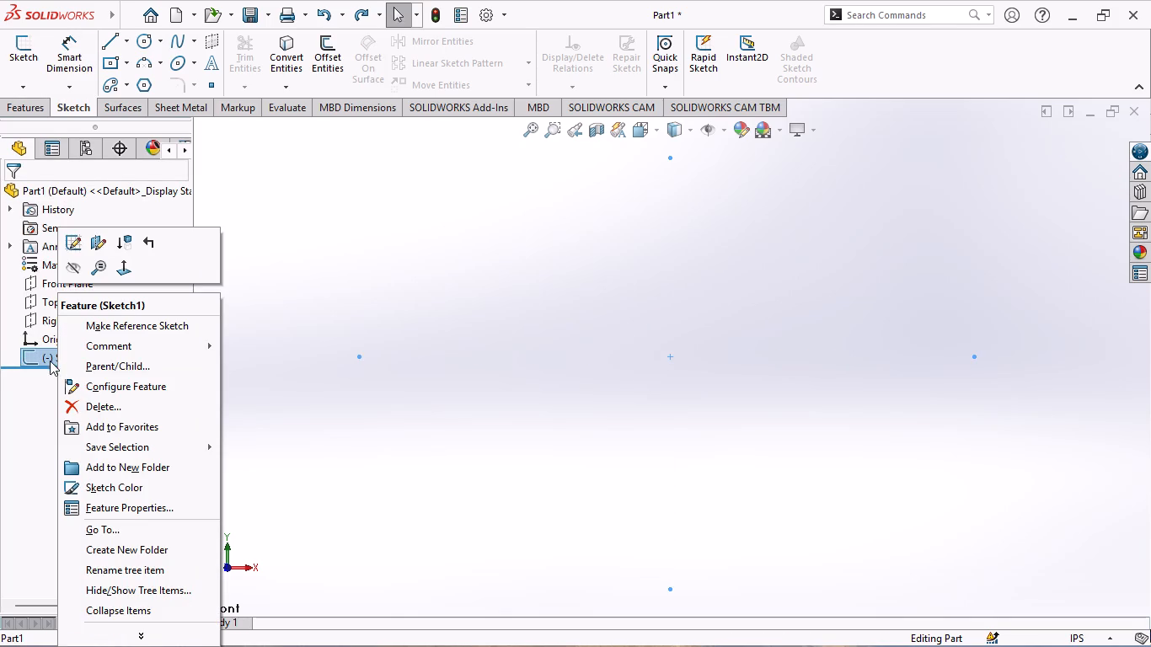
left_click(344, 414)
left_click(38, 361)
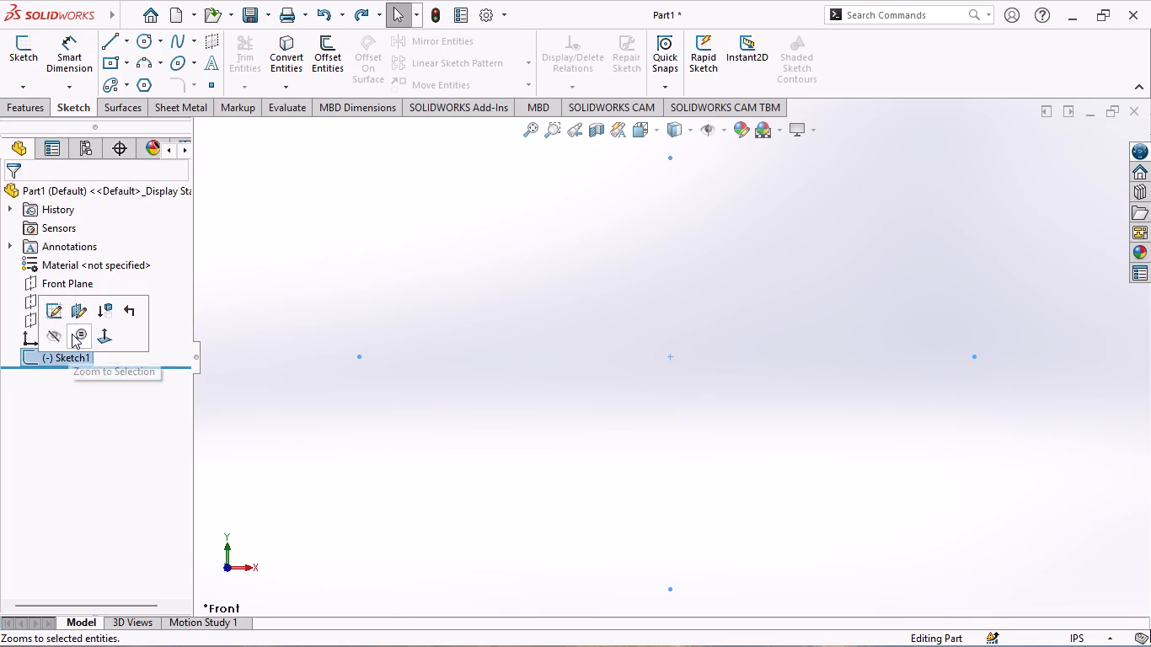
left_click(57, 318)
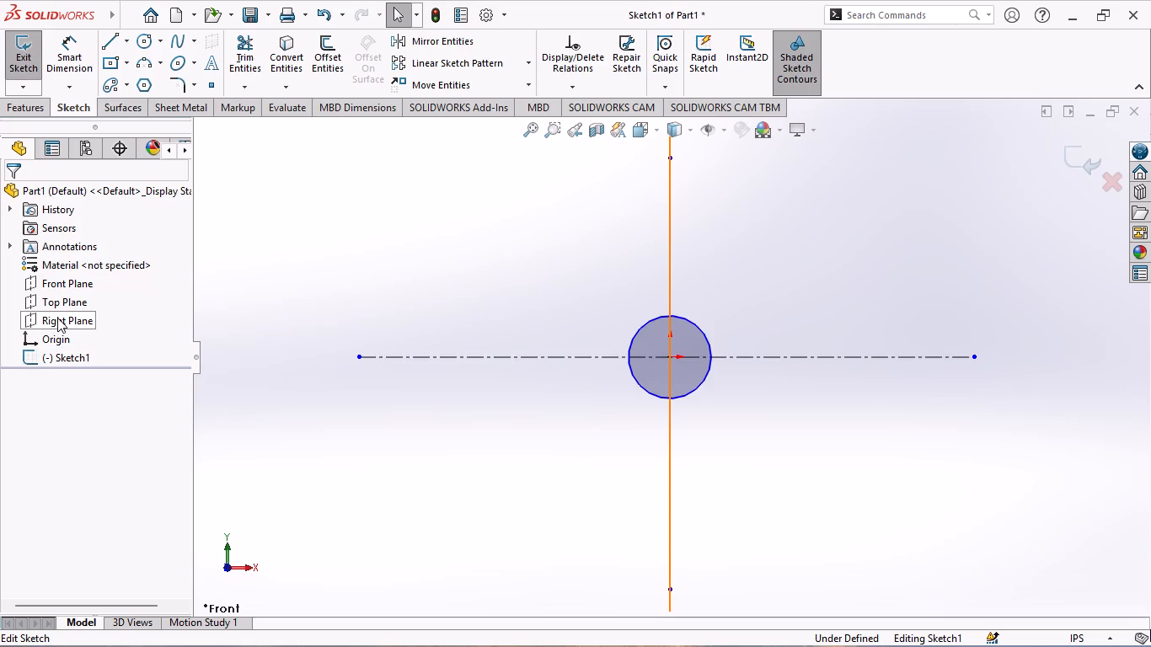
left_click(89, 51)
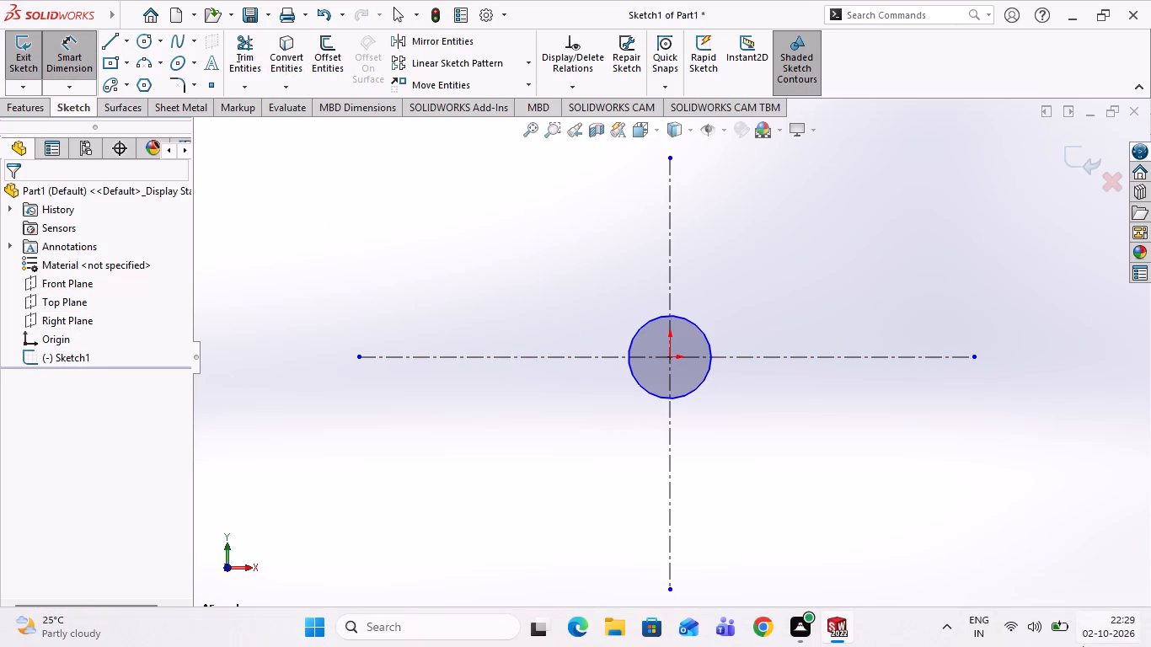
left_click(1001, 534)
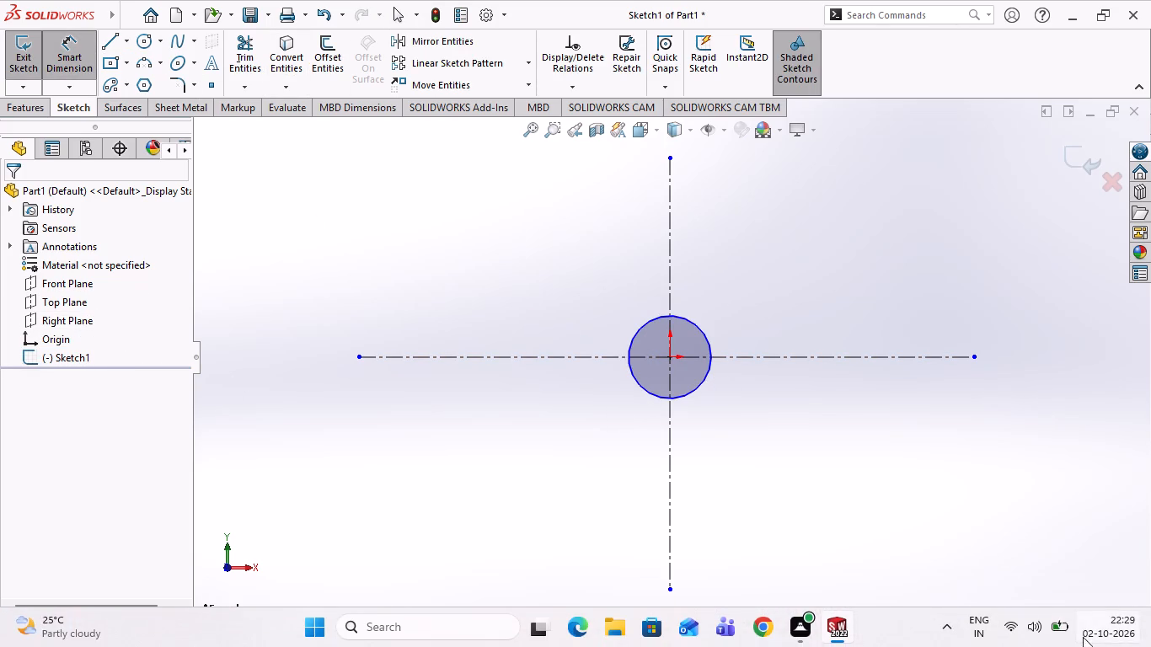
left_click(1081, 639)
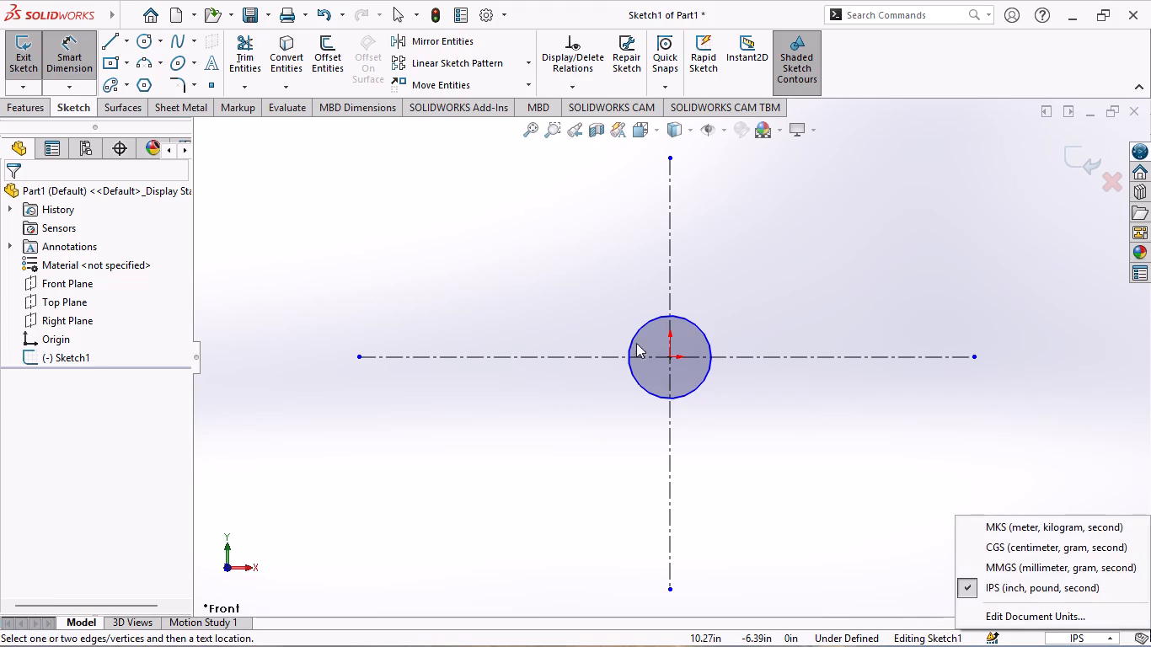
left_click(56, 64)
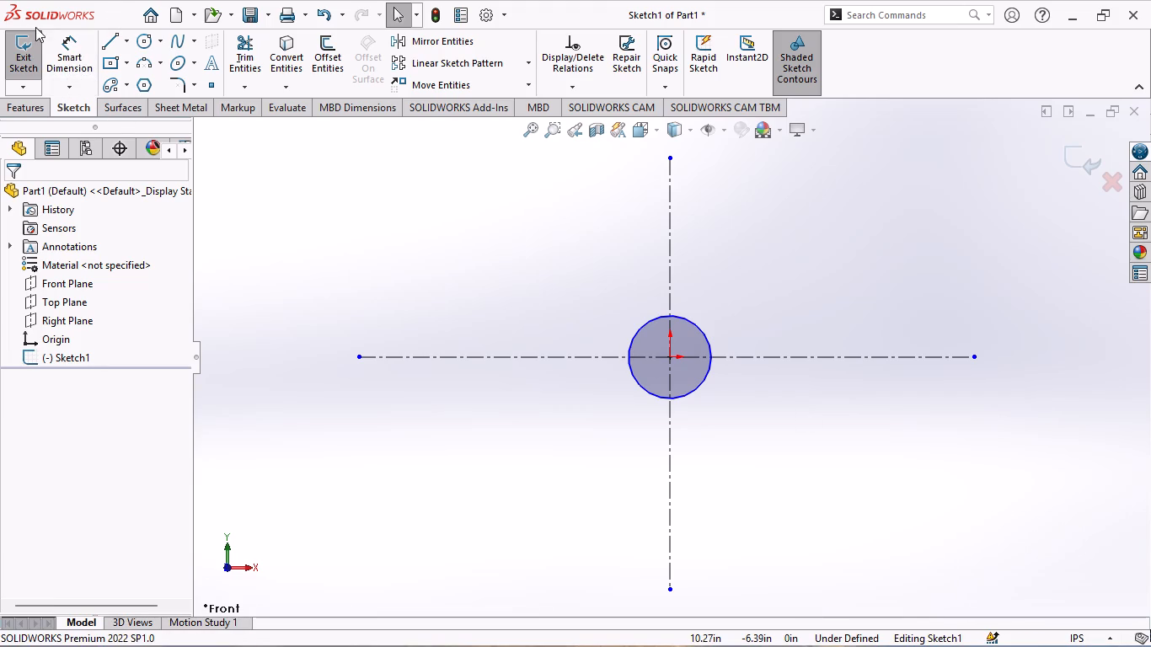
Dimension the circle at the origin with a diameter of 0.05 in.
left_click(70, 63)
left_click(697, 385)
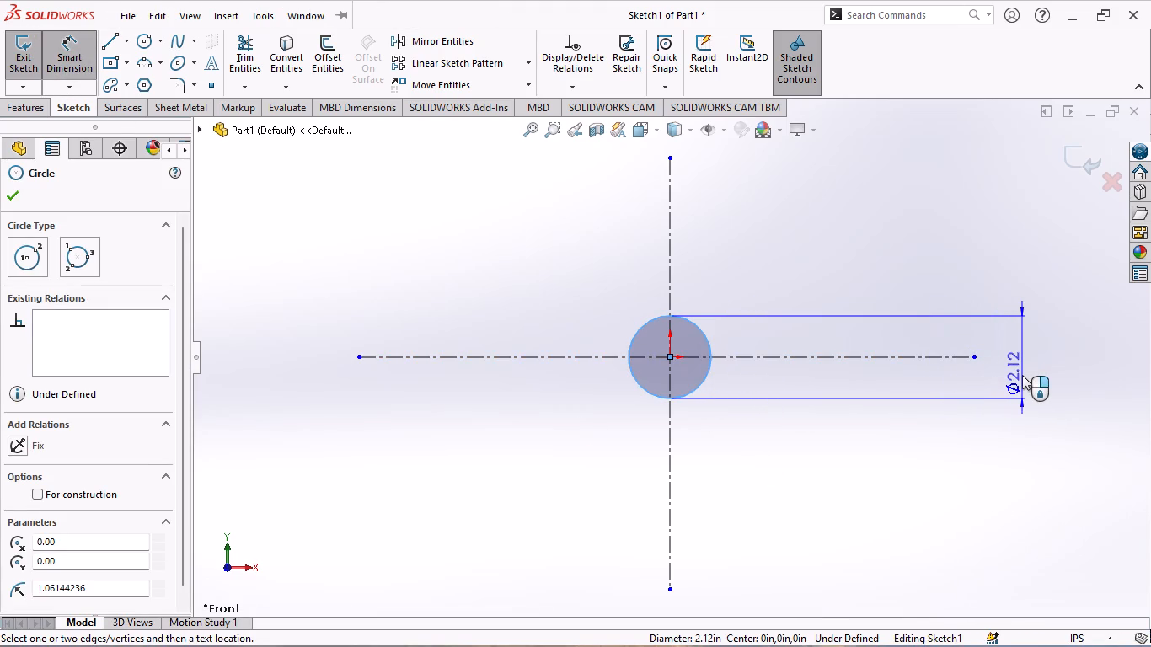
left_click(1022, 375)
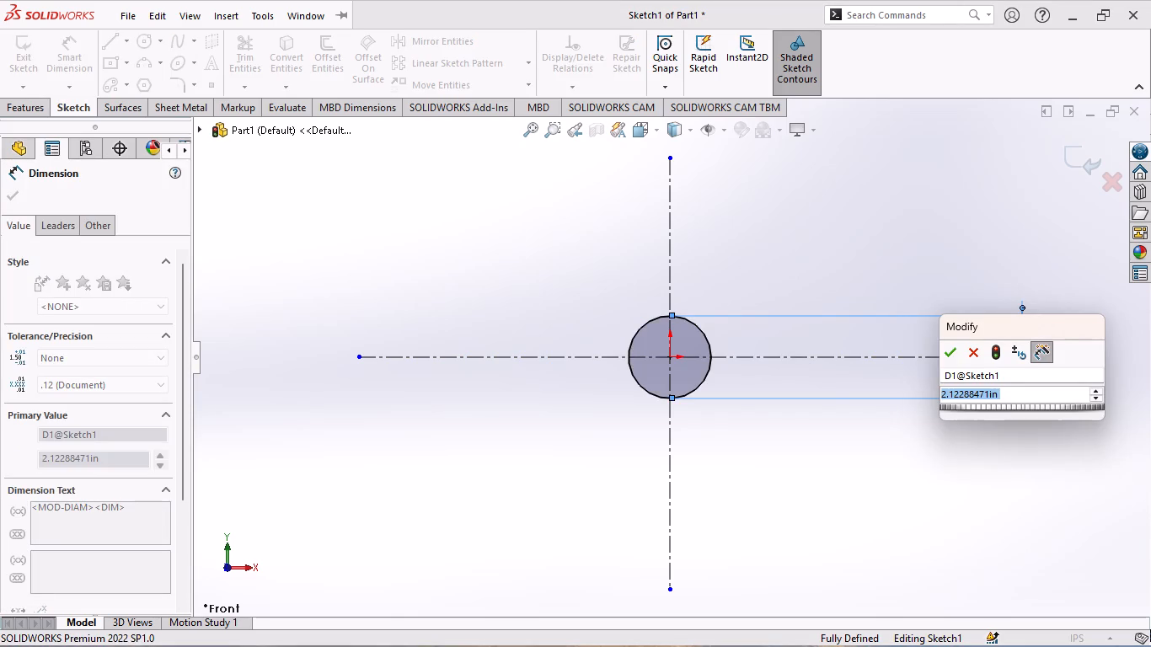
type("0.05")
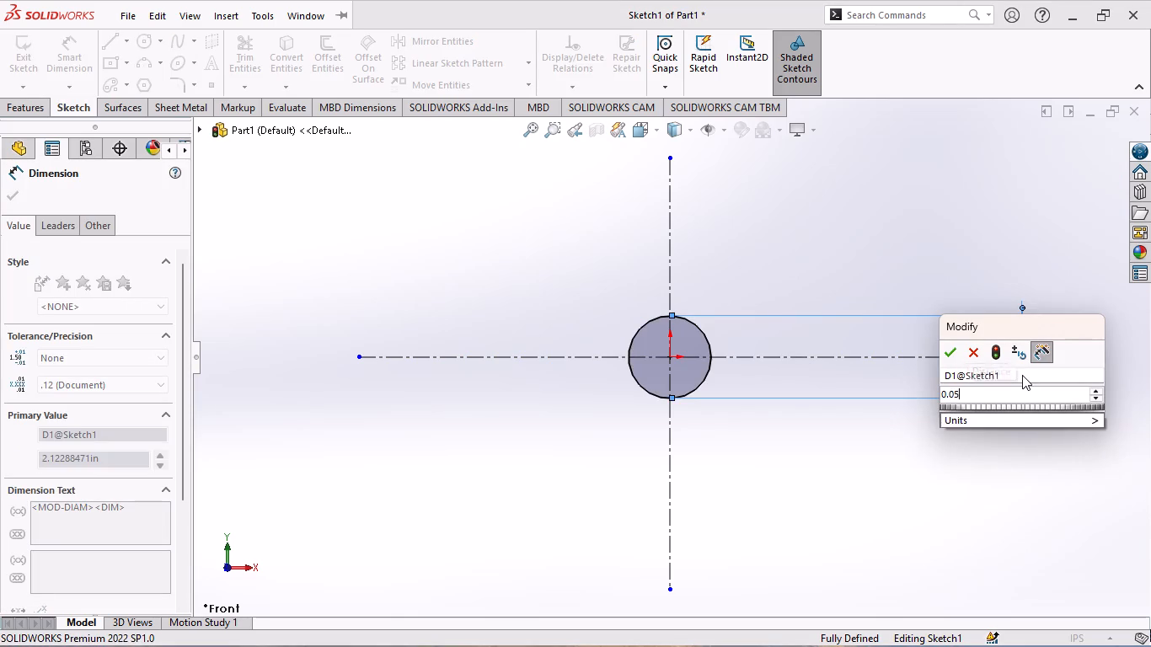
key("Return")
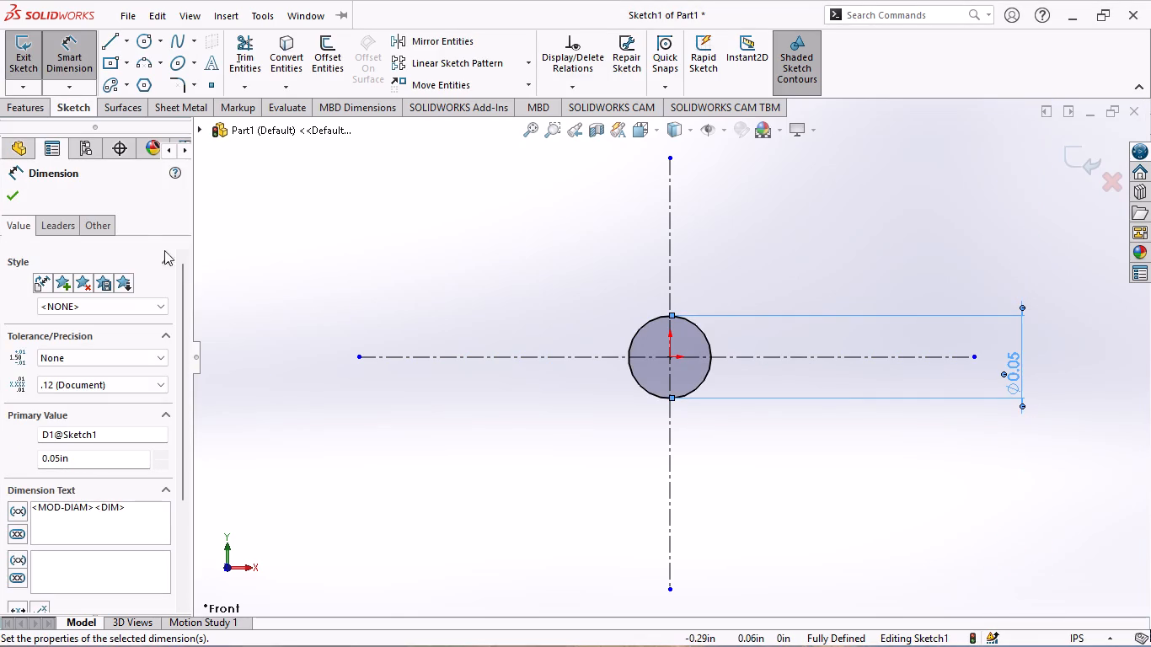
left_click(6, 195)
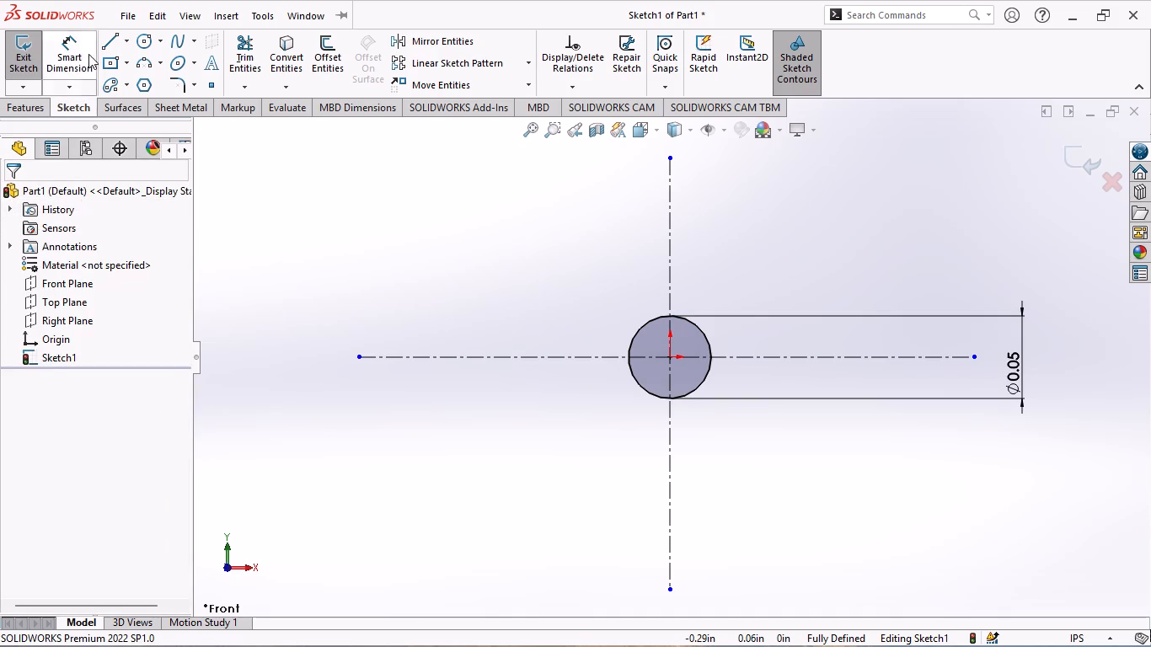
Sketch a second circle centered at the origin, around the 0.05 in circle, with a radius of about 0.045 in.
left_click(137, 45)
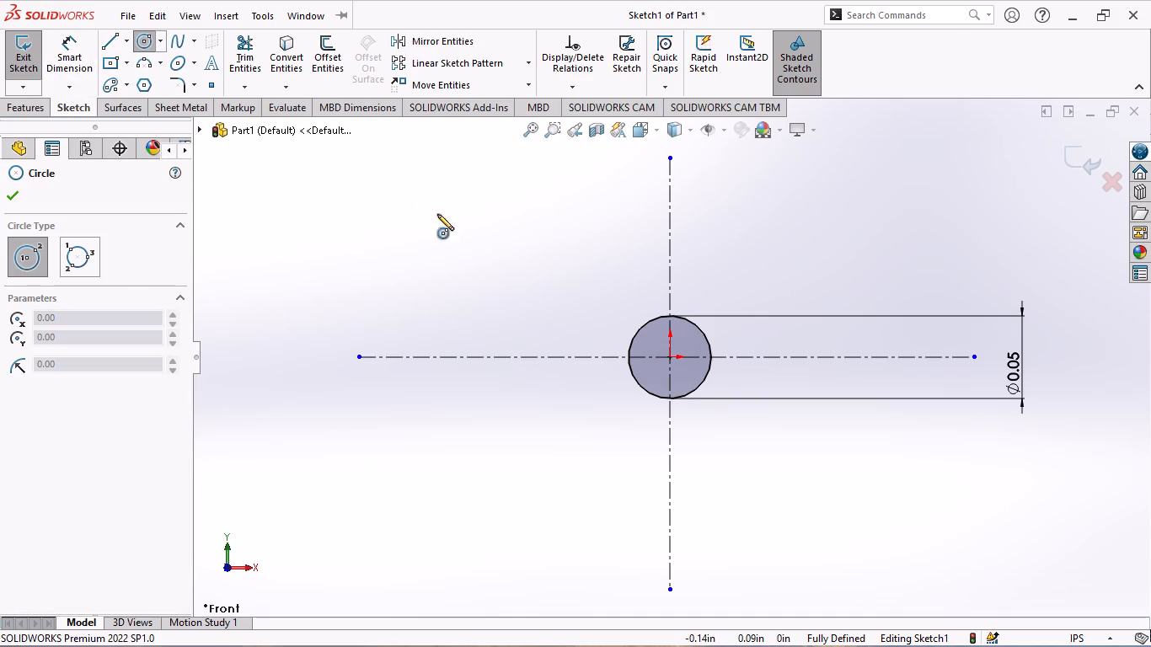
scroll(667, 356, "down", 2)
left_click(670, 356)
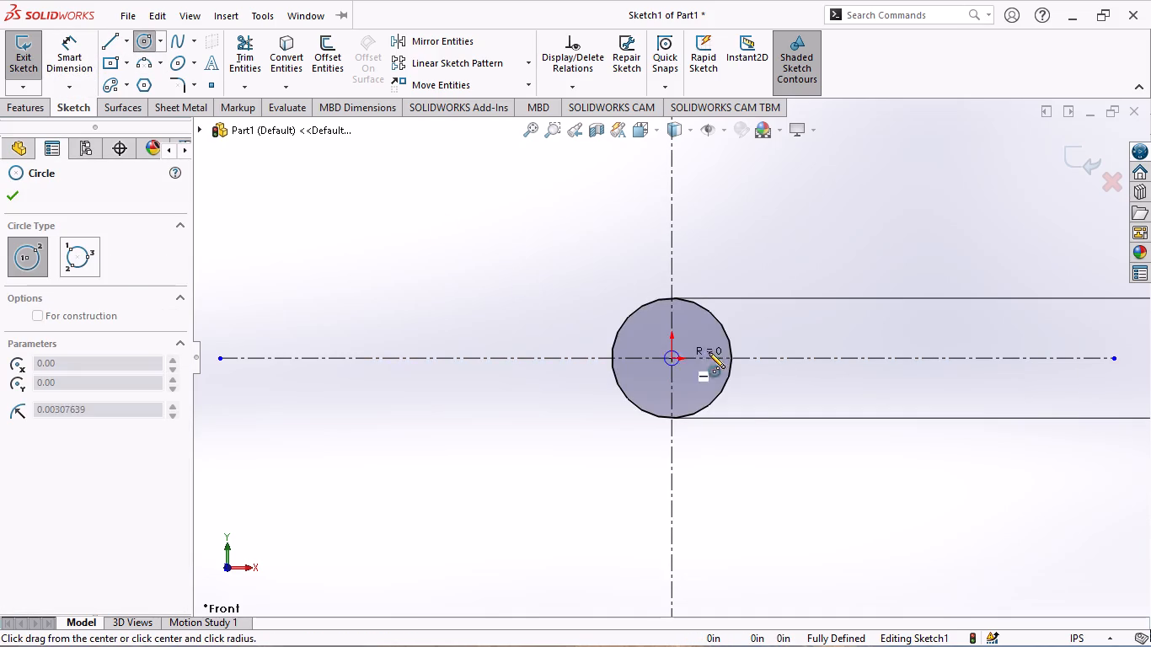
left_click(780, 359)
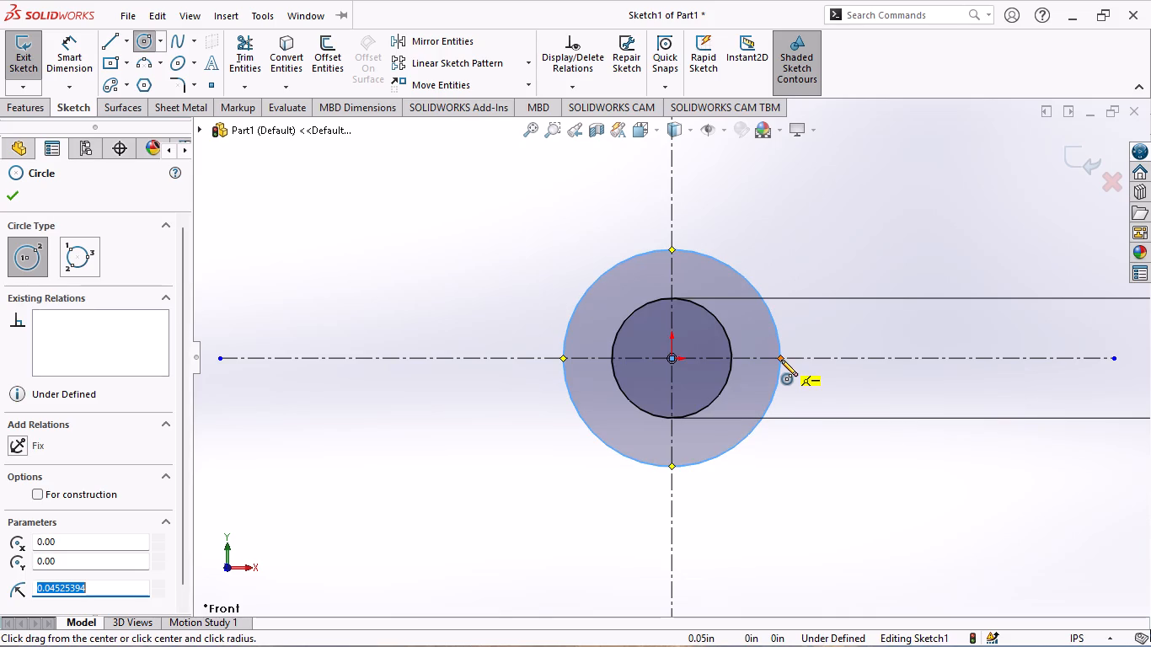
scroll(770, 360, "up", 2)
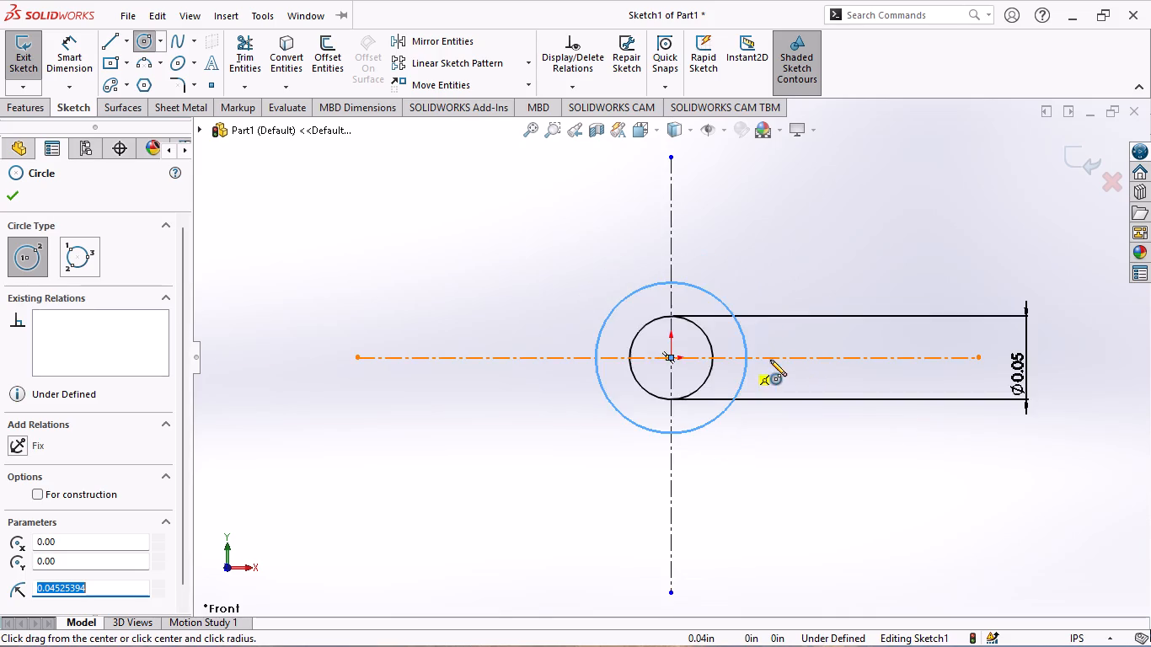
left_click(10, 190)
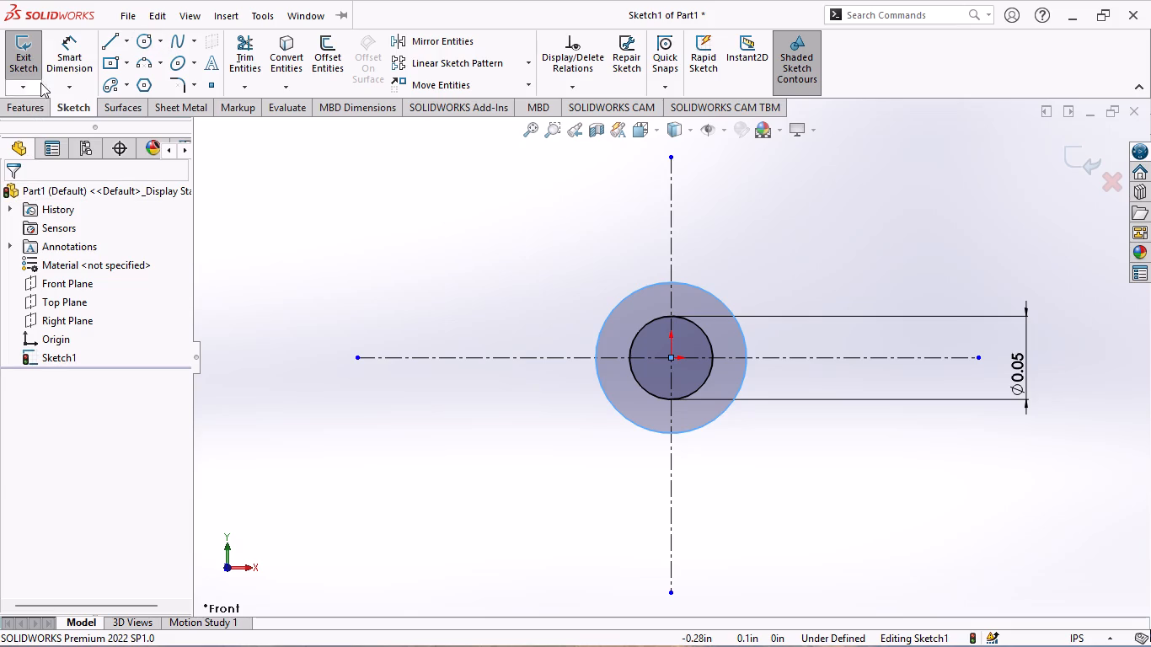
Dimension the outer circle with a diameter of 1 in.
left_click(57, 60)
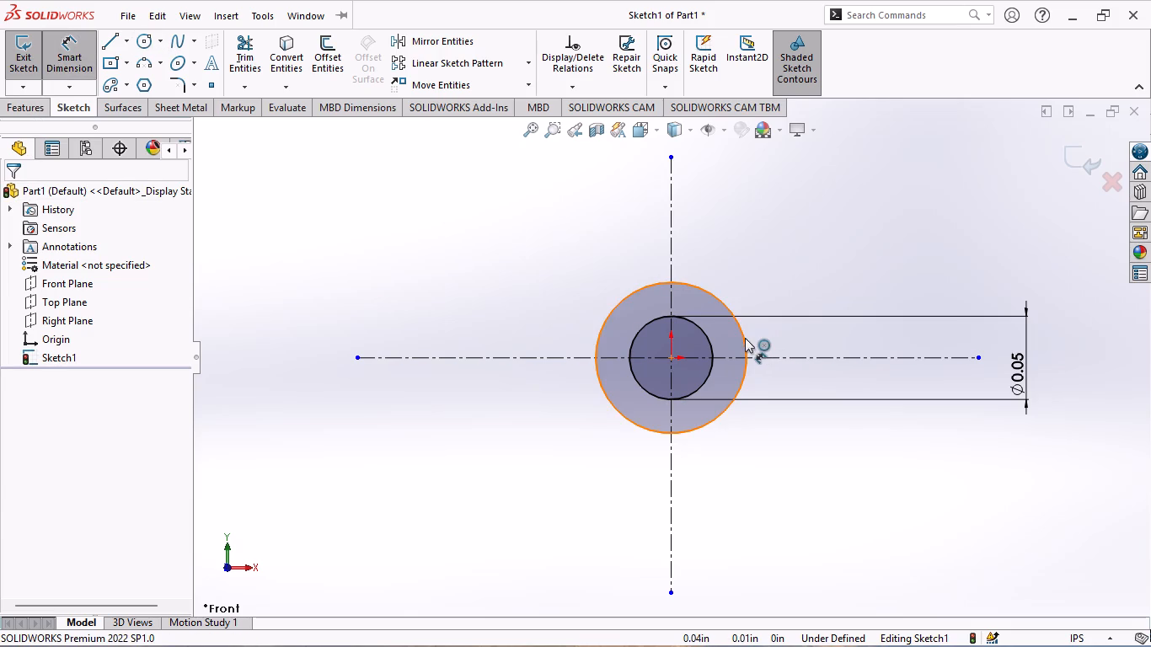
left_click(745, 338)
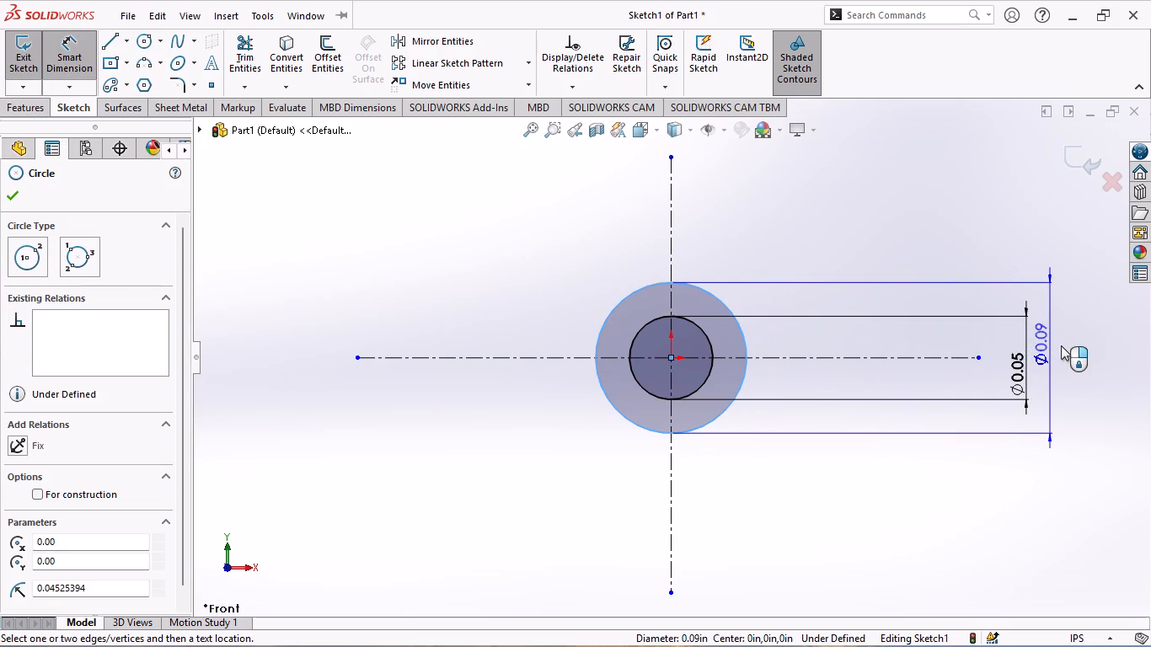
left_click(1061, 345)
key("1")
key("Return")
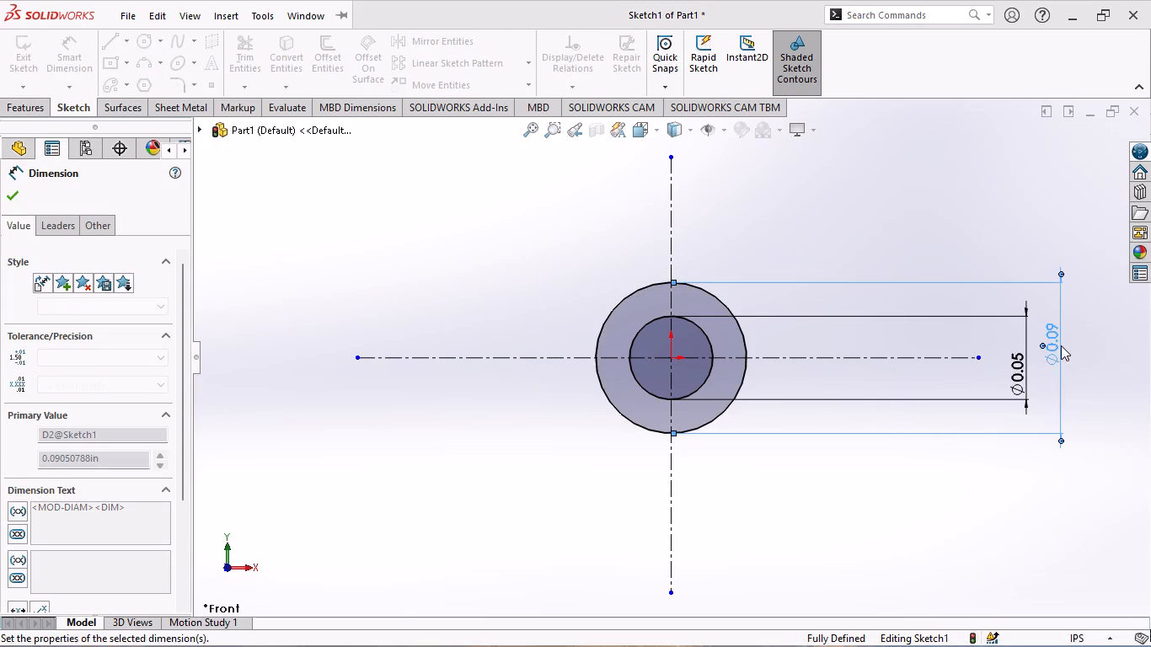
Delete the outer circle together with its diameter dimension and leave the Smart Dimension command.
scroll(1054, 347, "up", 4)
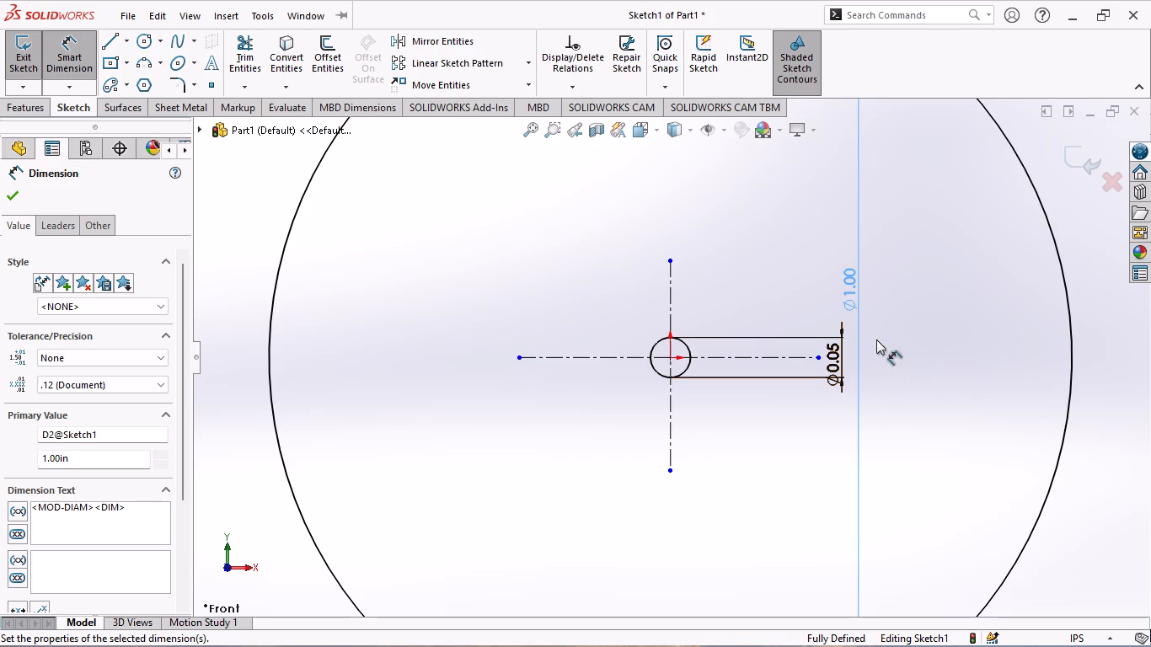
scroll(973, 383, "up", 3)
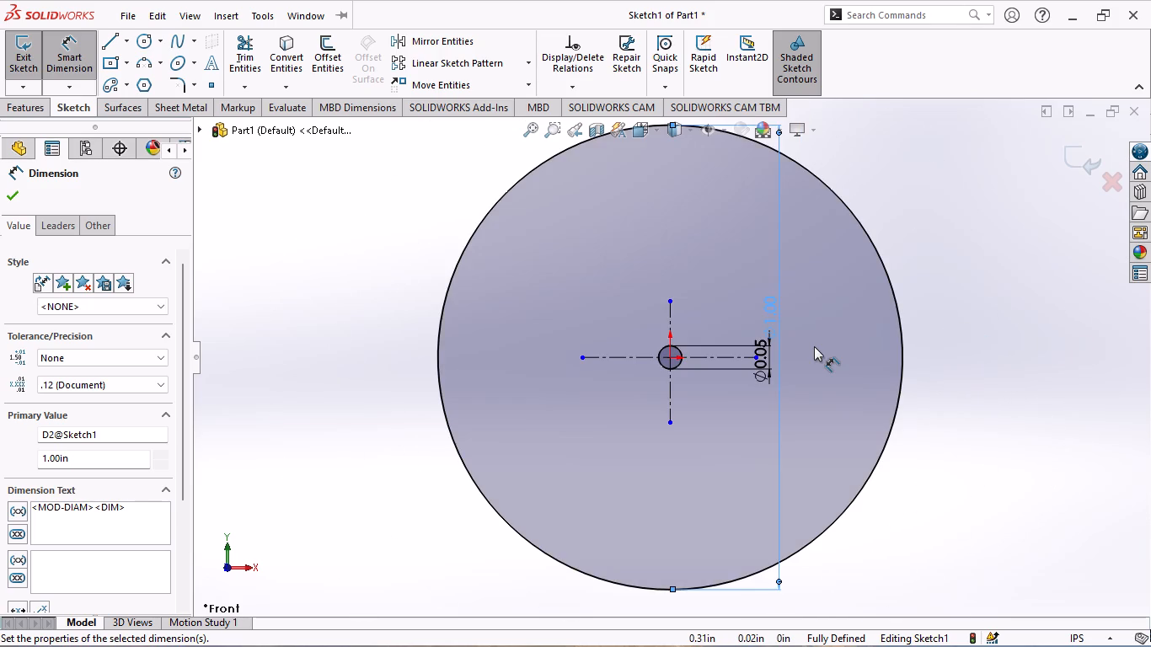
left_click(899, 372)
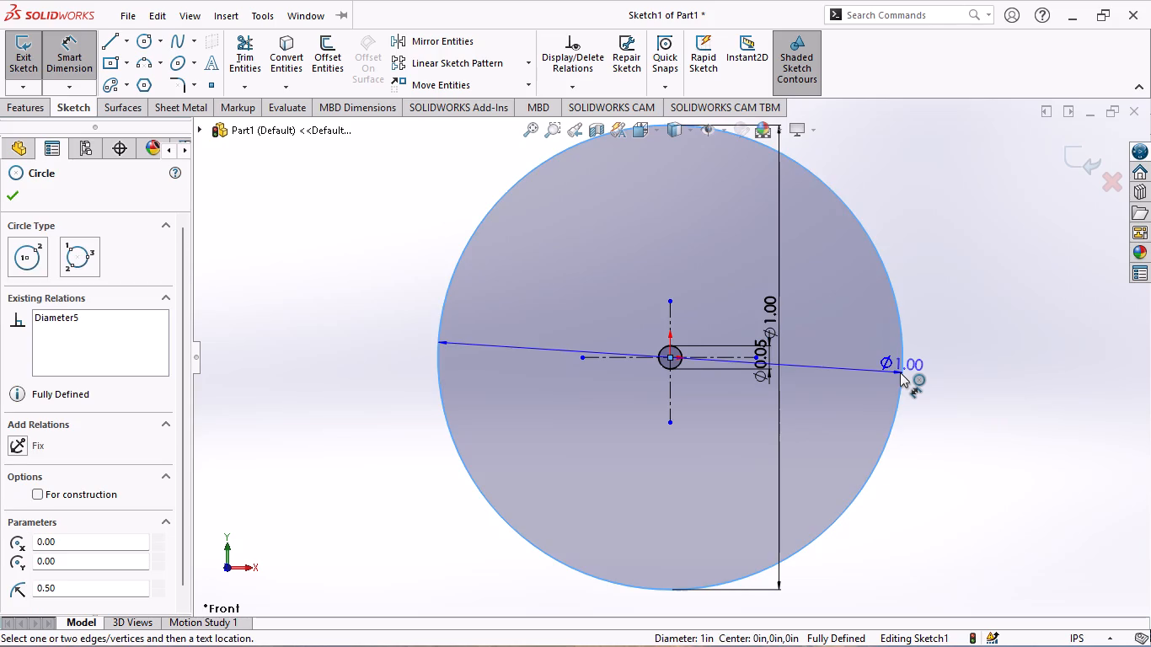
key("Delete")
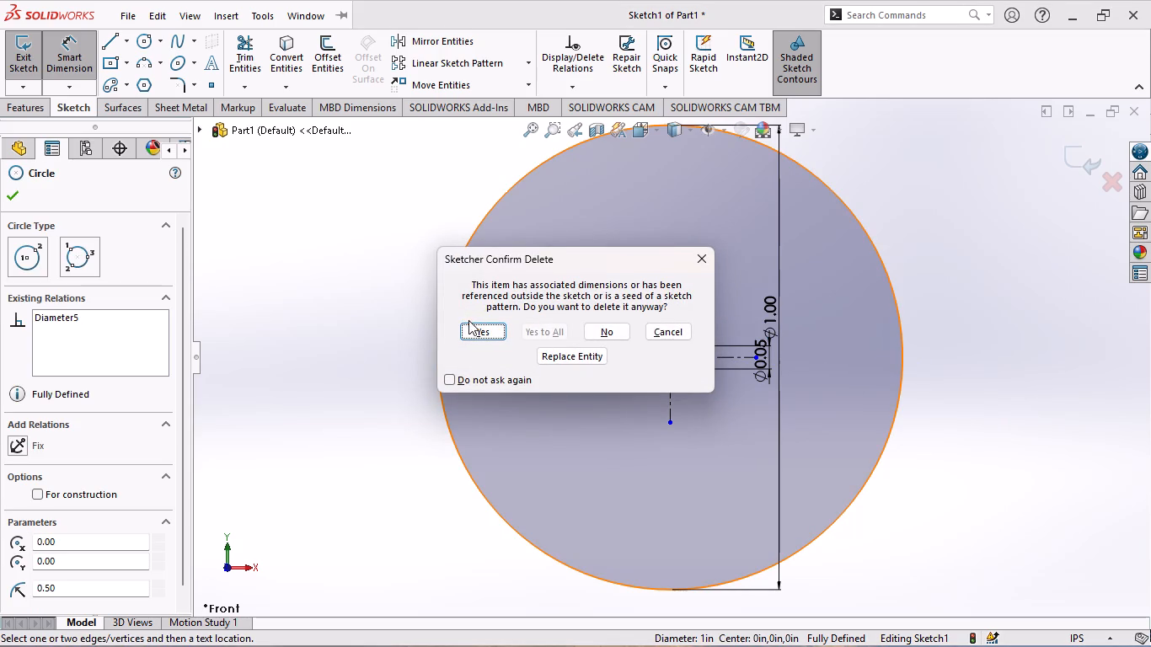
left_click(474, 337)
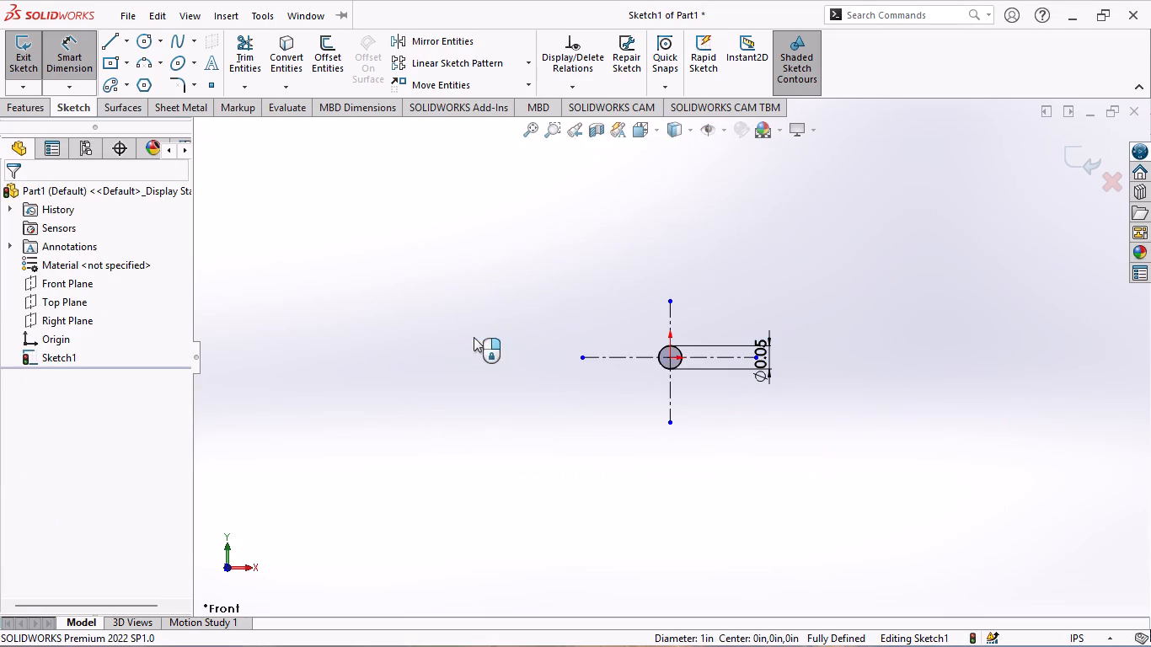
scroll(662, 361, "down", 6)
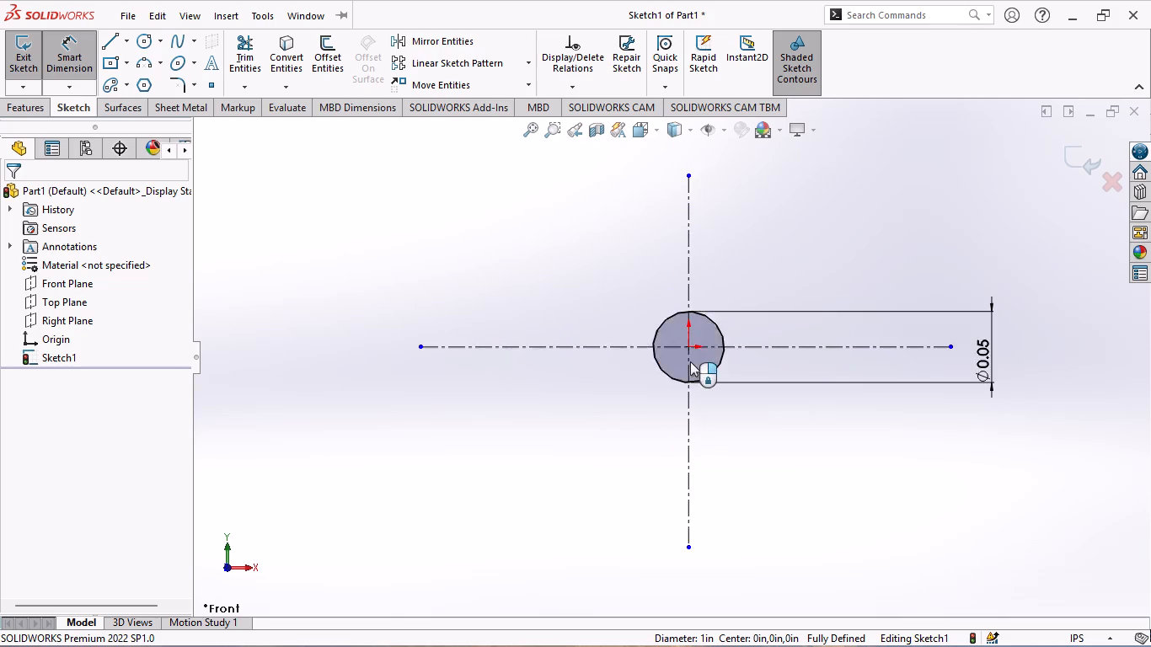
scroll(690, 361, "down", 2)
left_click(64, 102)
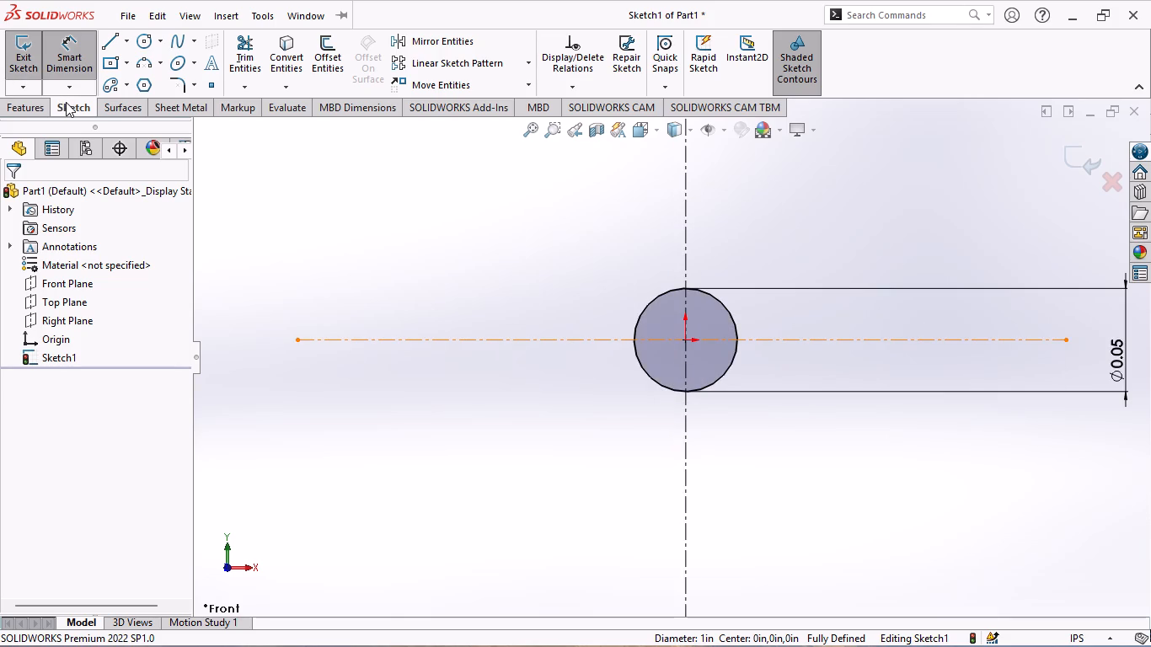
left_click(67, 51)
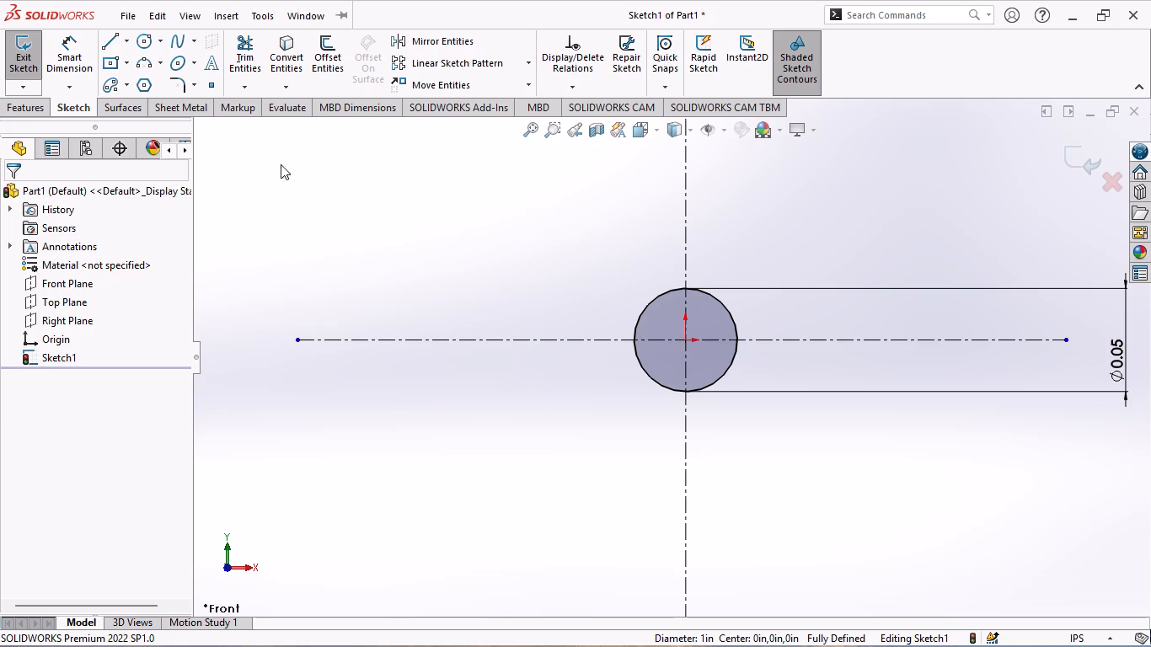
Sketch a new circle centered at the origin, around the 0.05 in circle, with a radius of about 0.048 in.
left_click(147, 36)
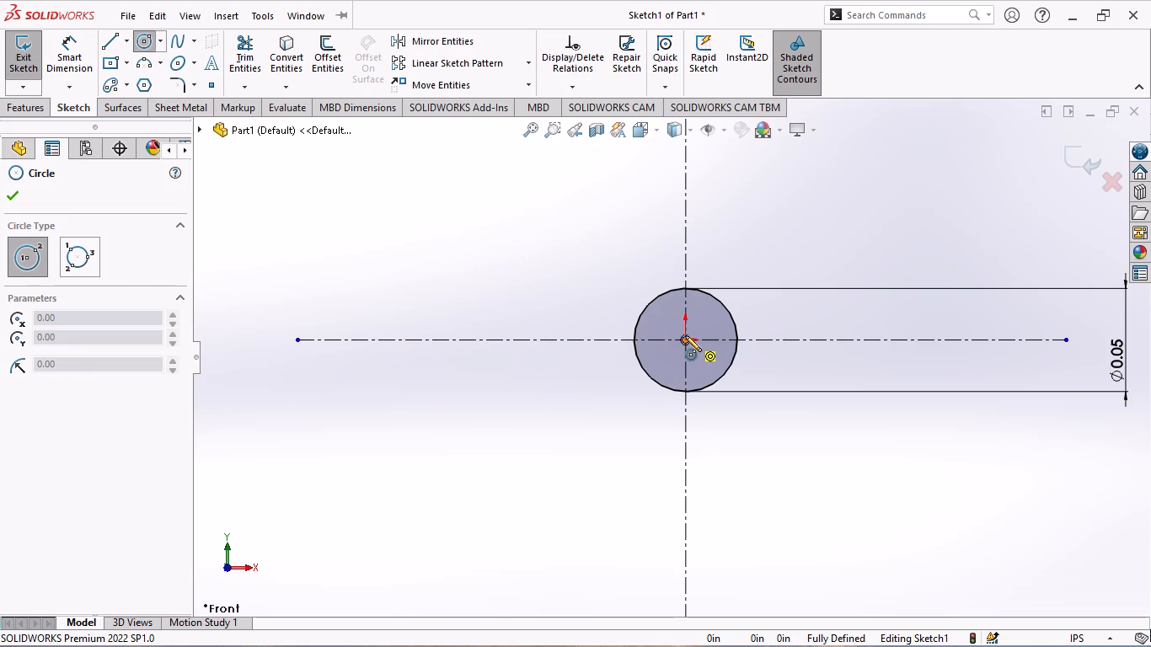
left_click(684, 340)
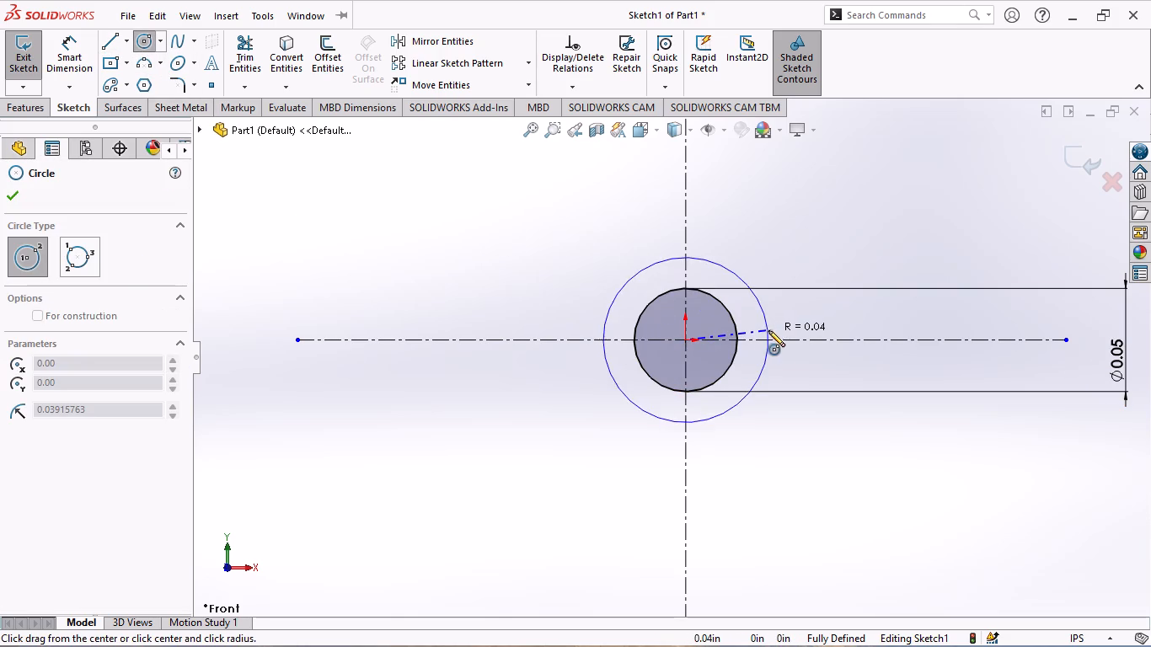
left_click(784, 329)
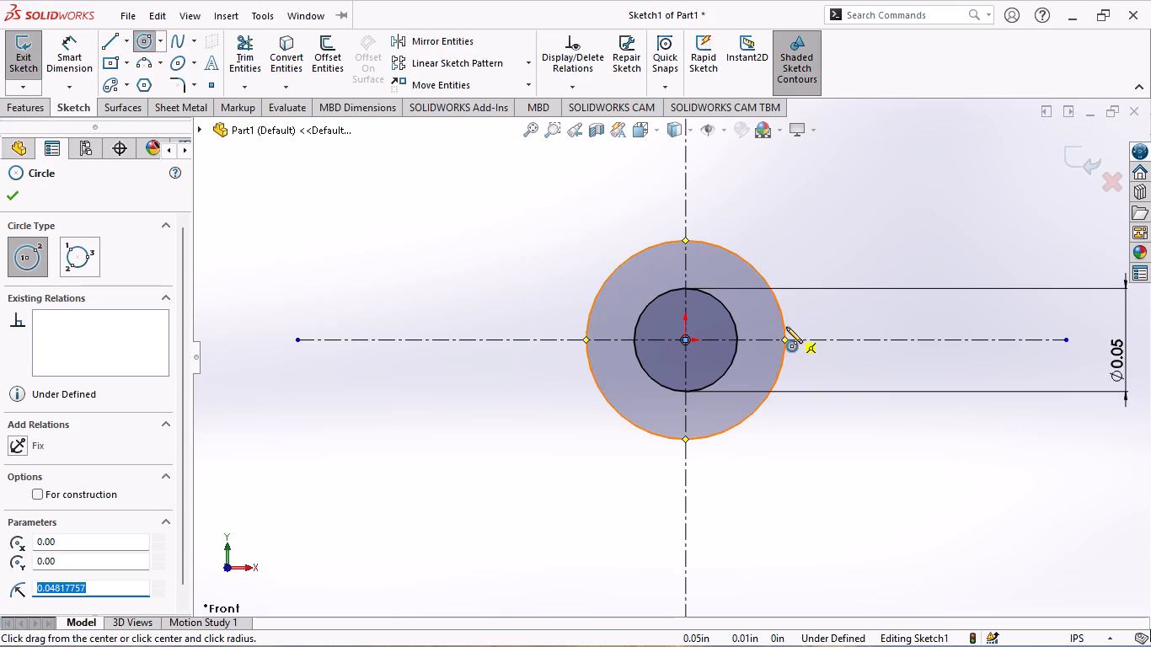
key("Escape")
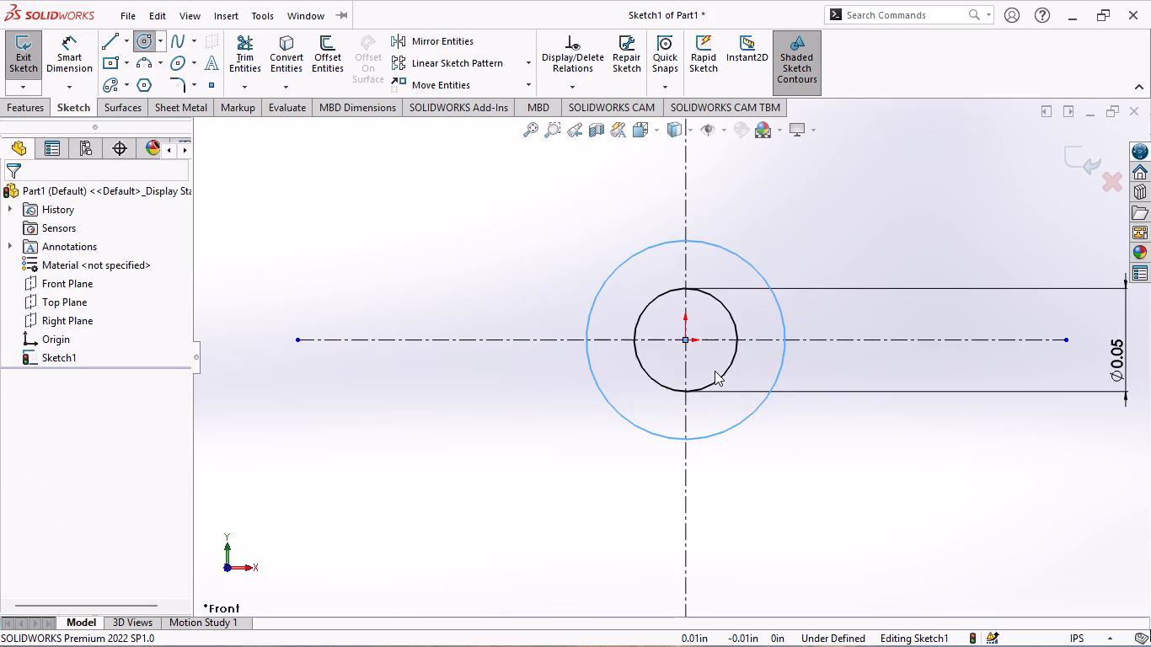
key("Escape")
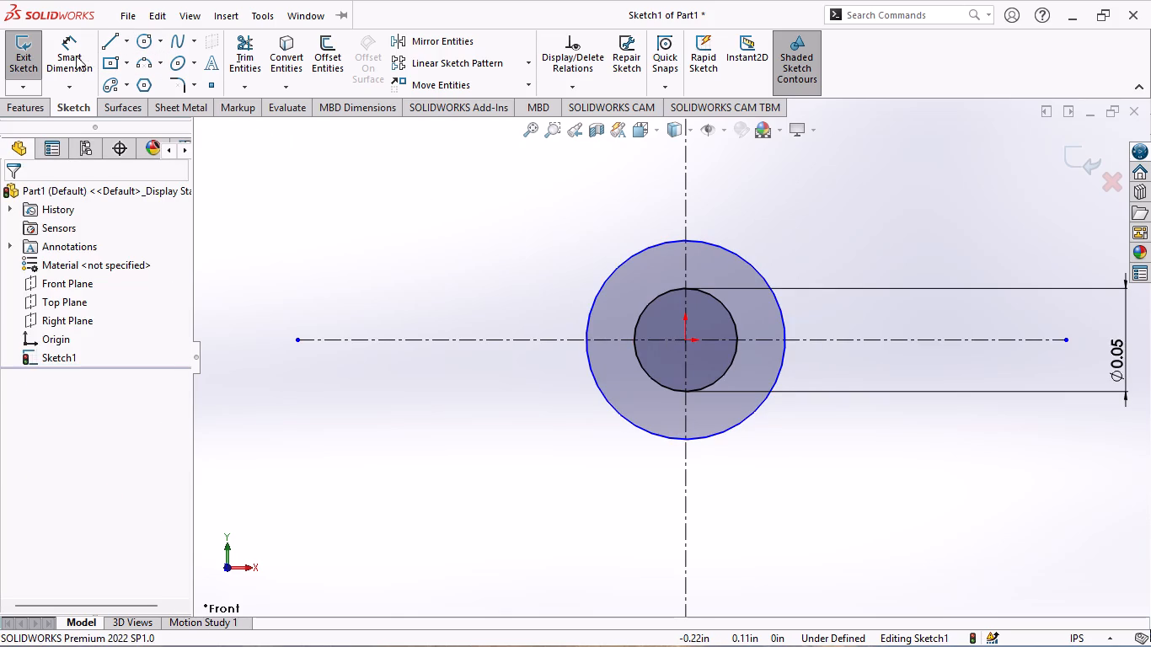
Dimension the new outer circle with a diameter of 0.1 in, placing the dimension outside both circles.
left_click(76, 56)
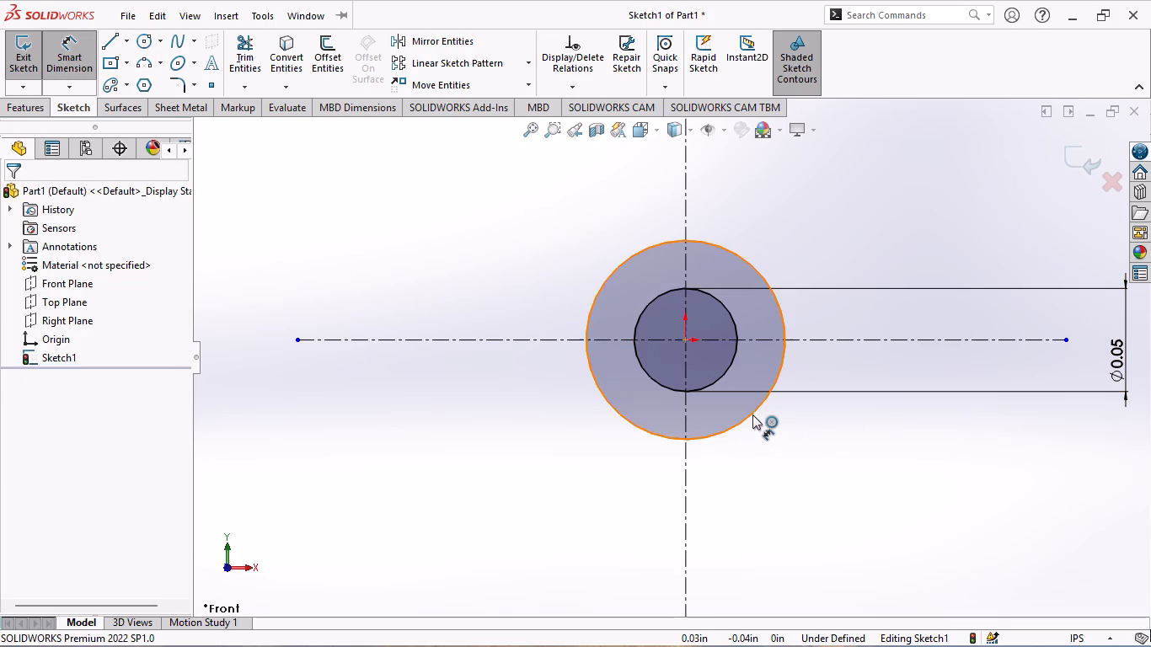
left_click(752, 414)
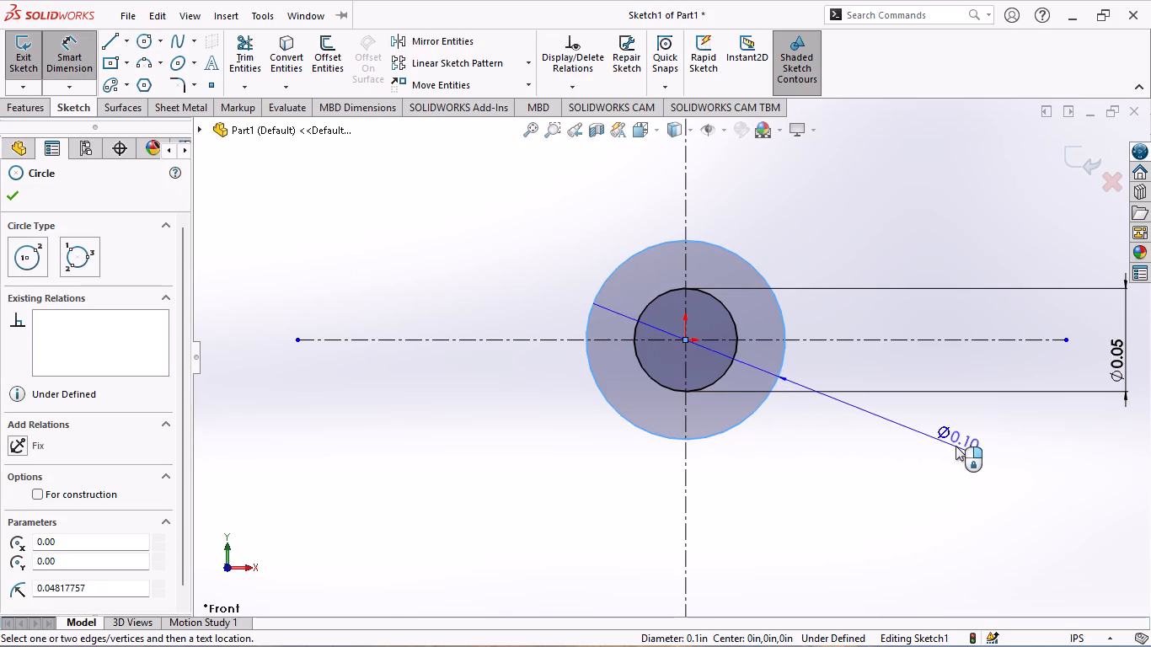
left_click(968, 444)
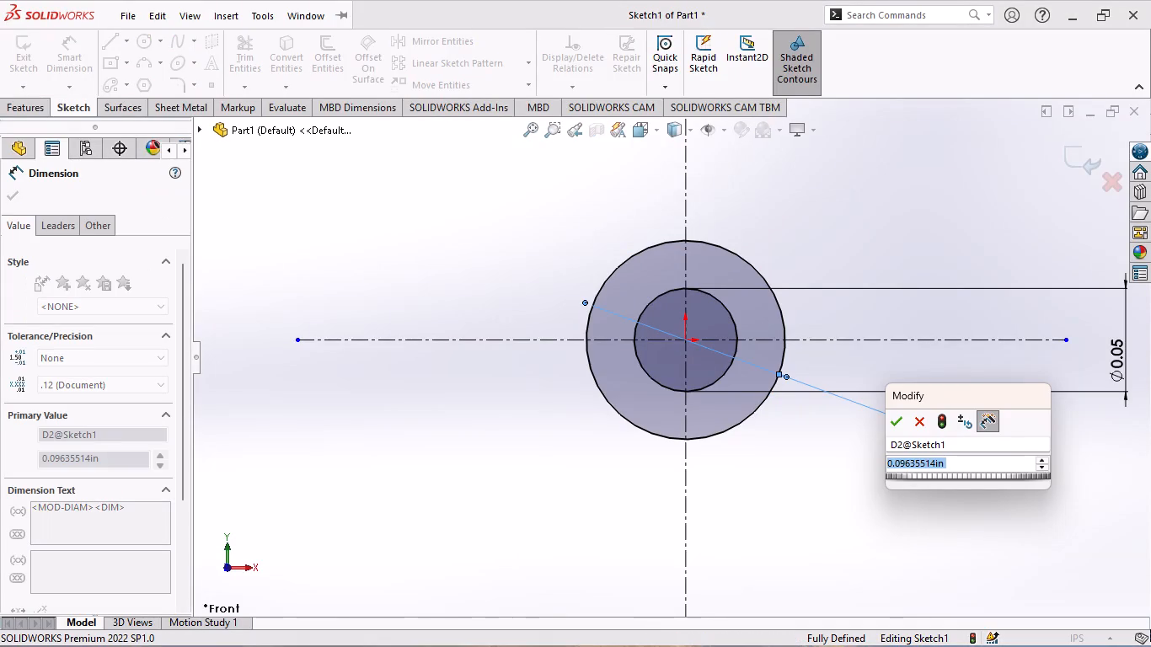
key("0")
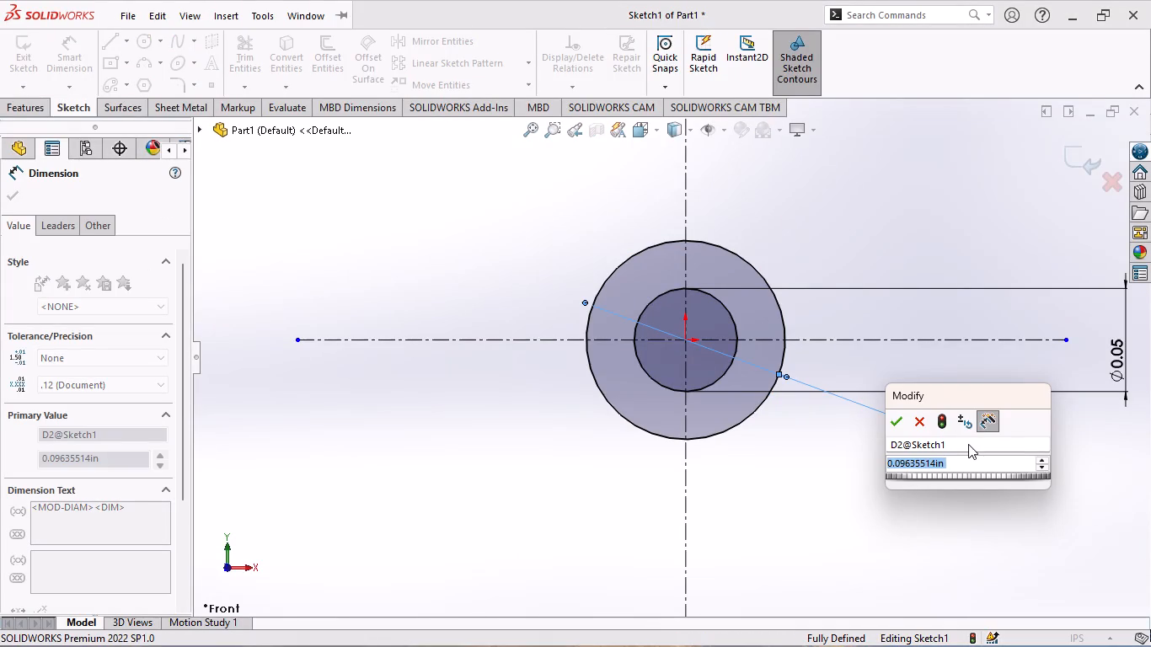
key("period")
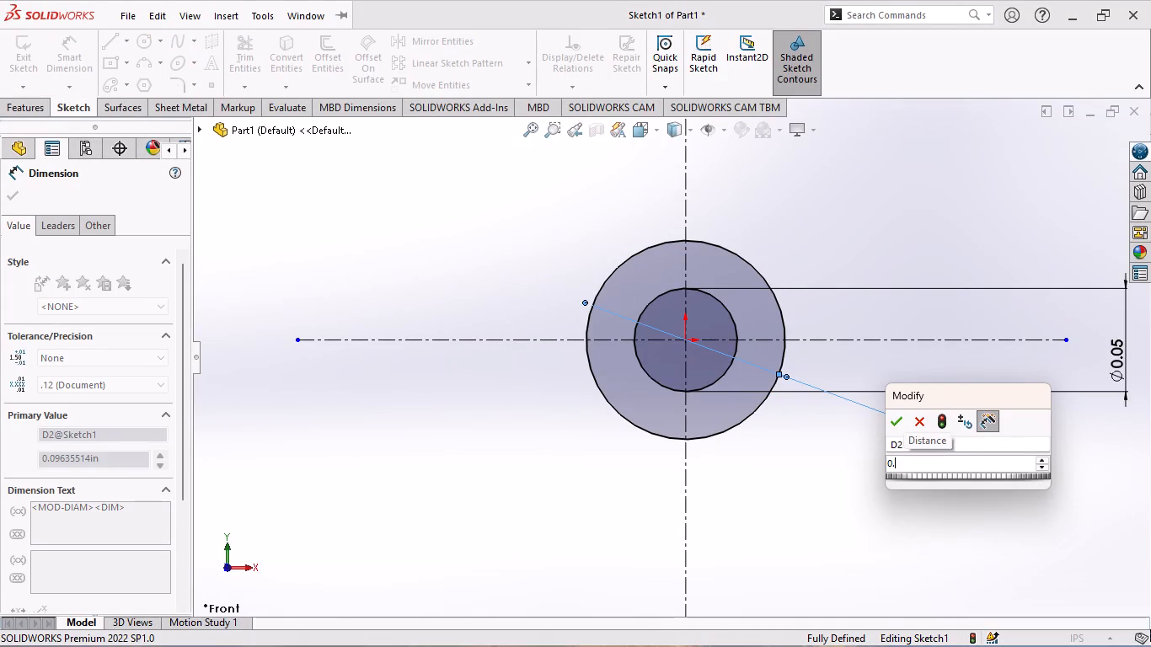
key("1")
key("Return")
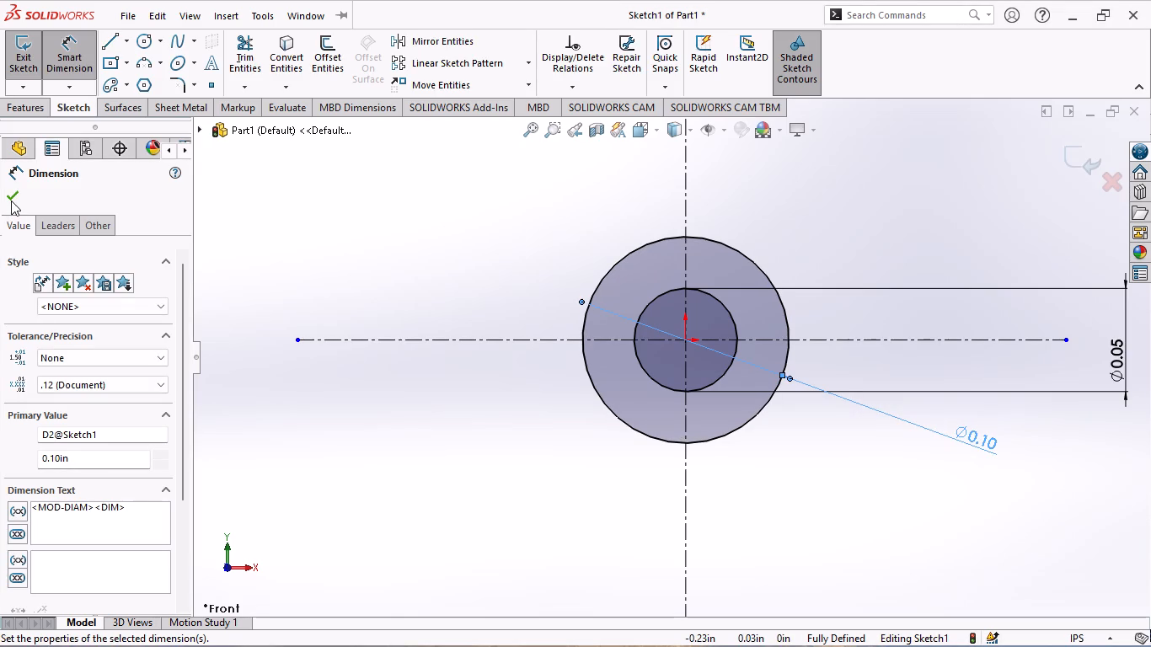
left_click(11, 201)
scroll(11, 200, "up", 1)
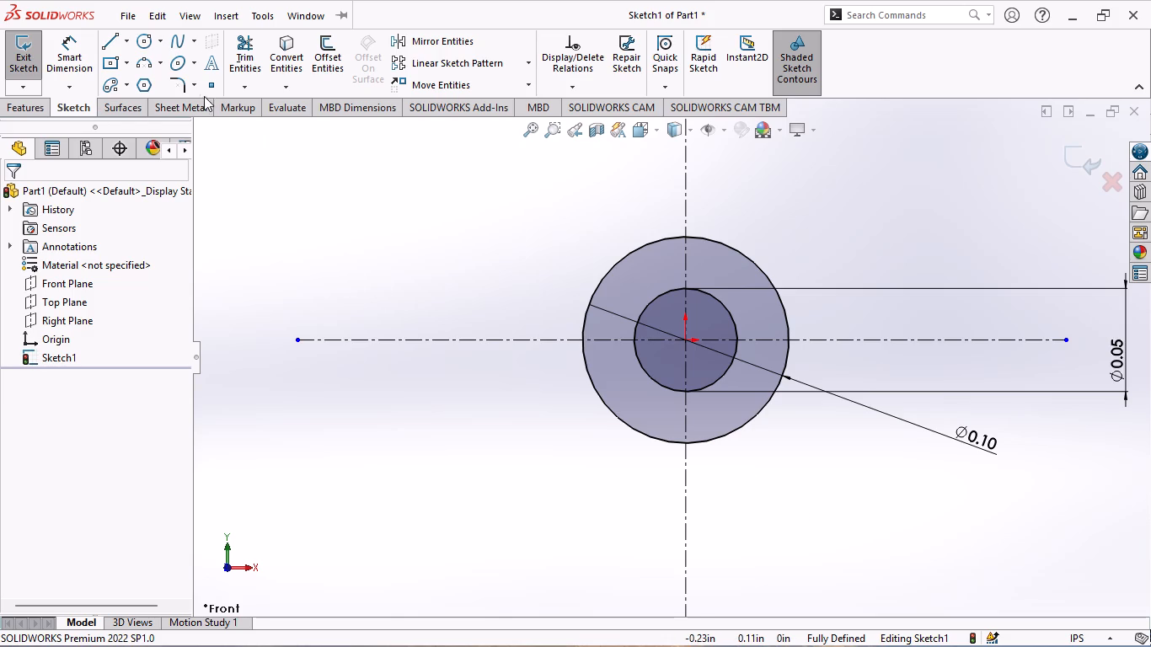
left_click(355, 220)
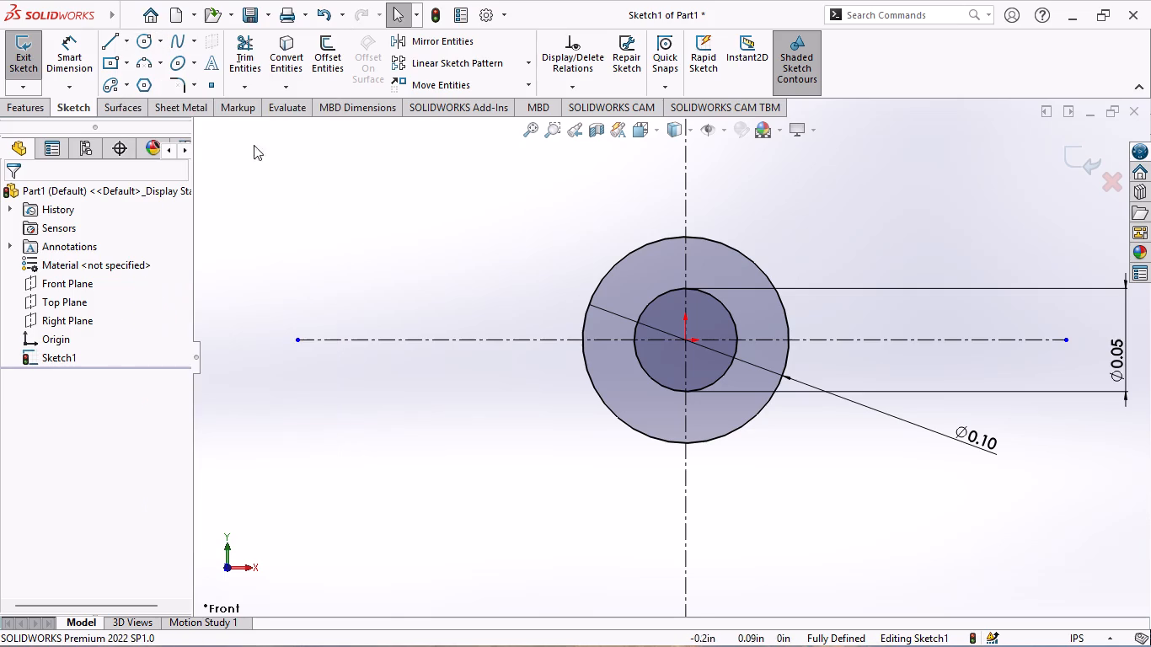
Sketch a third circle centered at the origin, around the 0.1 in circle, with a radius of about 0.095 in.
left_click(142, 39)
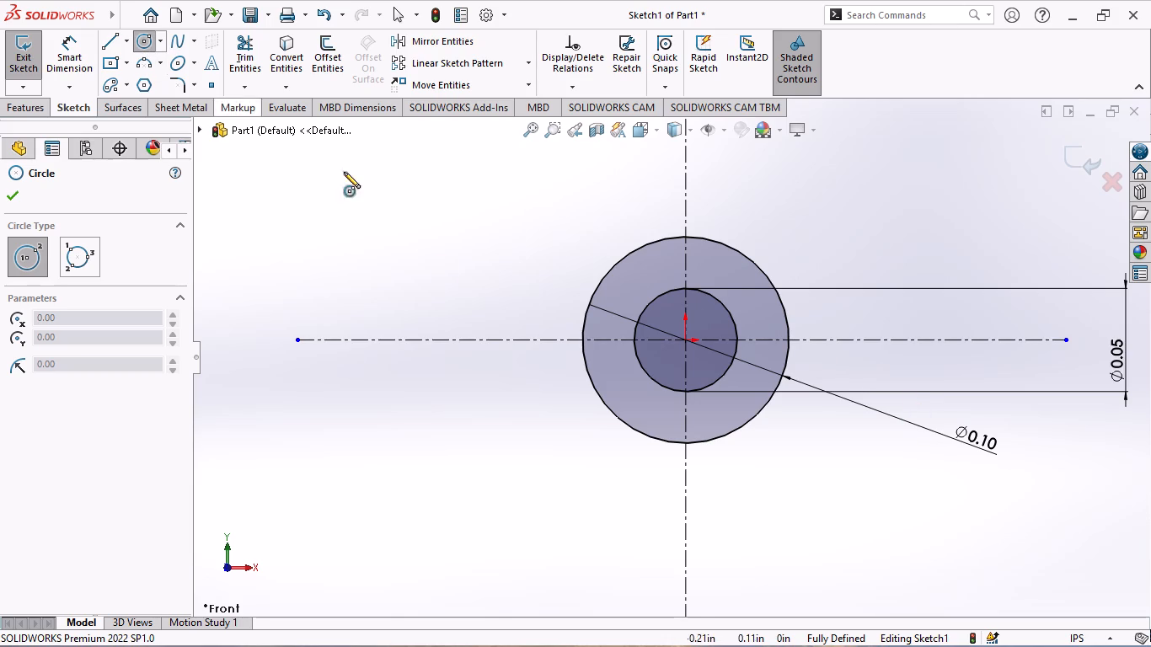
left_click(684, 341)
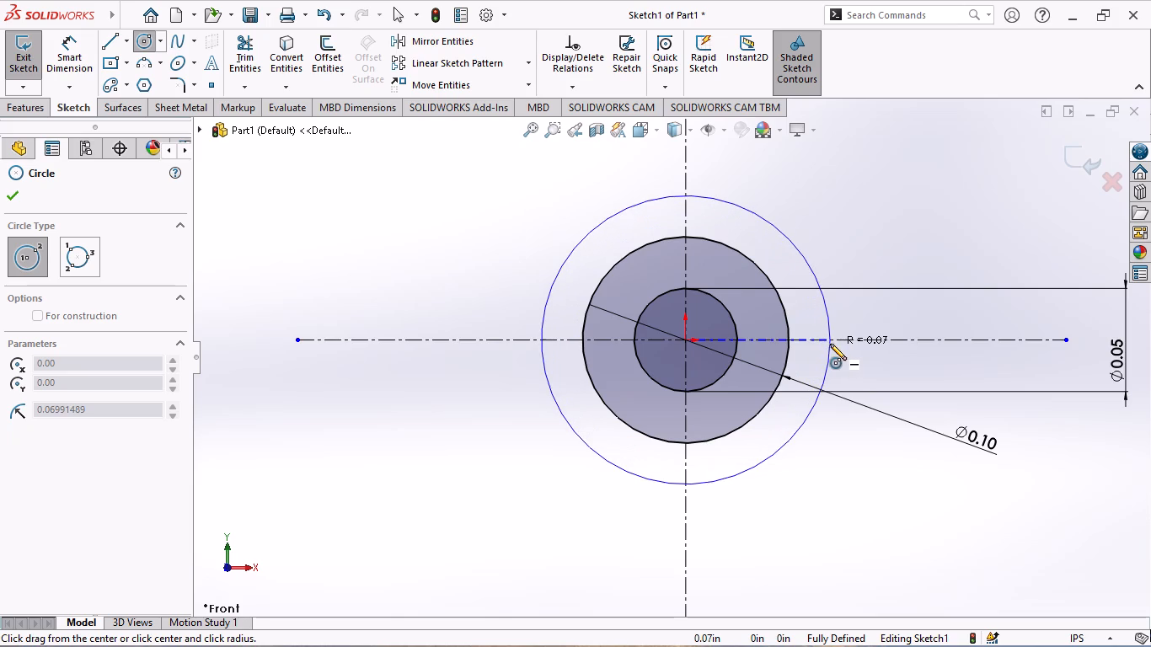
scroll(847, 344, "up", 1)
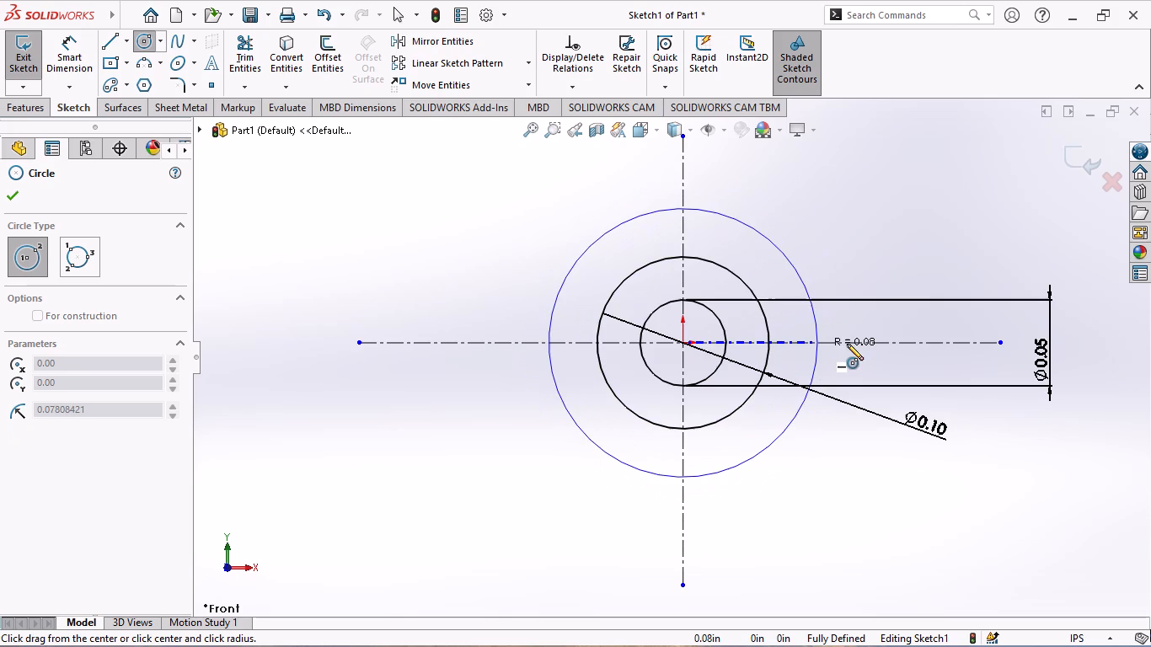
left_click(847, 344)
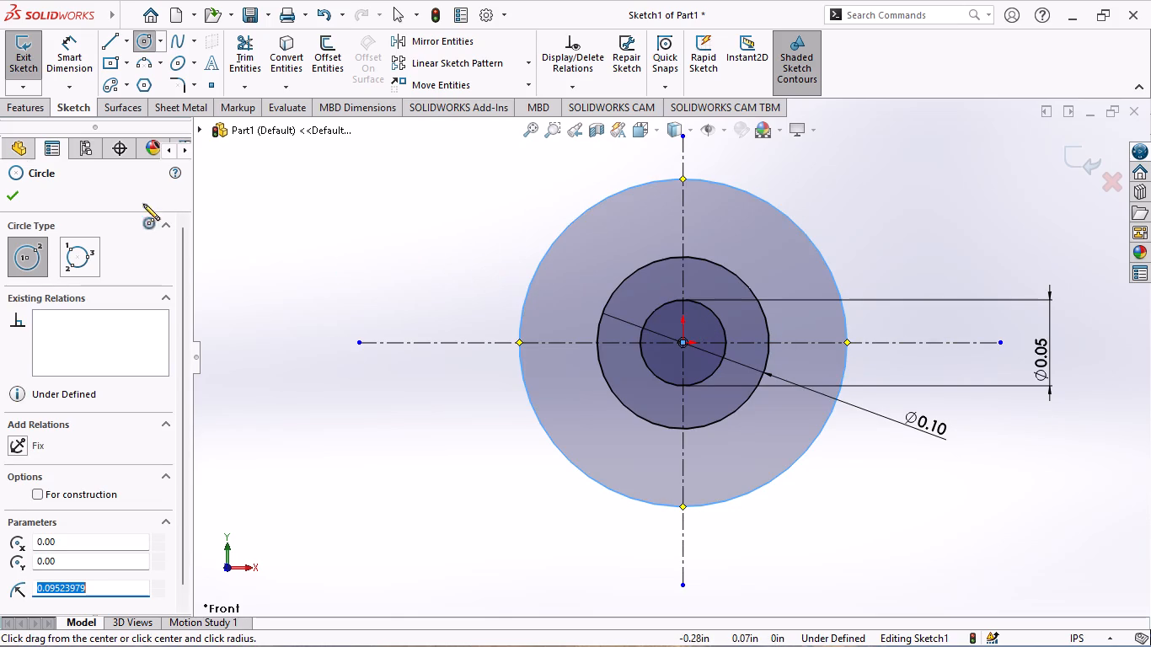
left_click(9, 201)
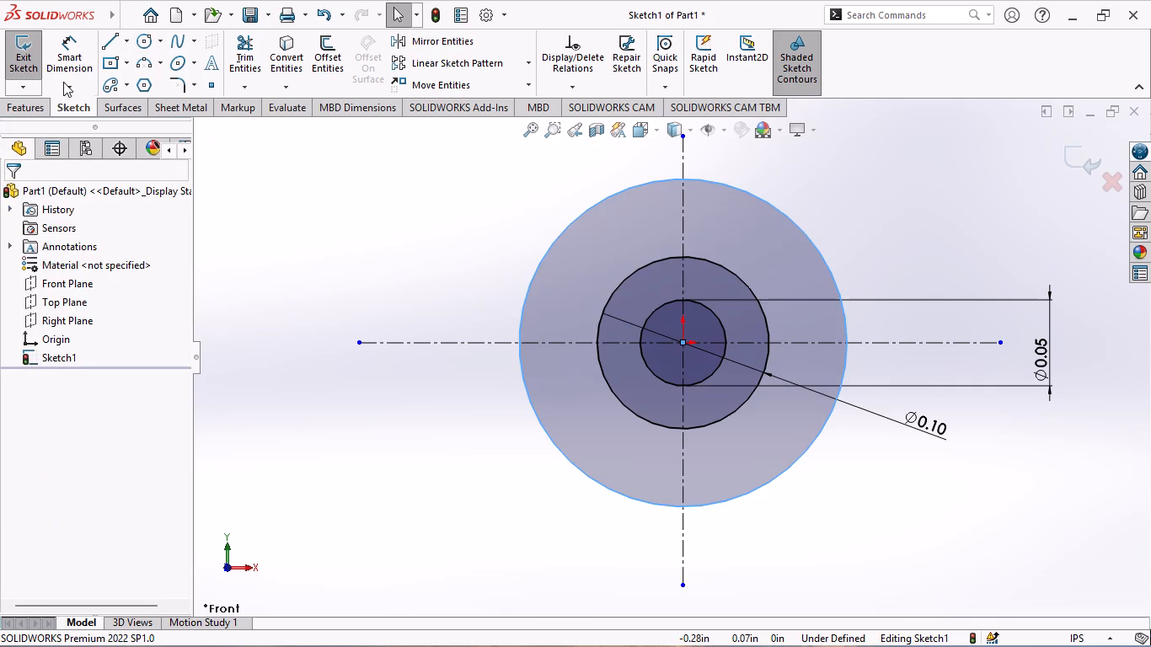
Dimension the new outer circle with a diameter of 0.2 in, placing the dimension beyond the 0.05 in one.
left_click(67, 71)
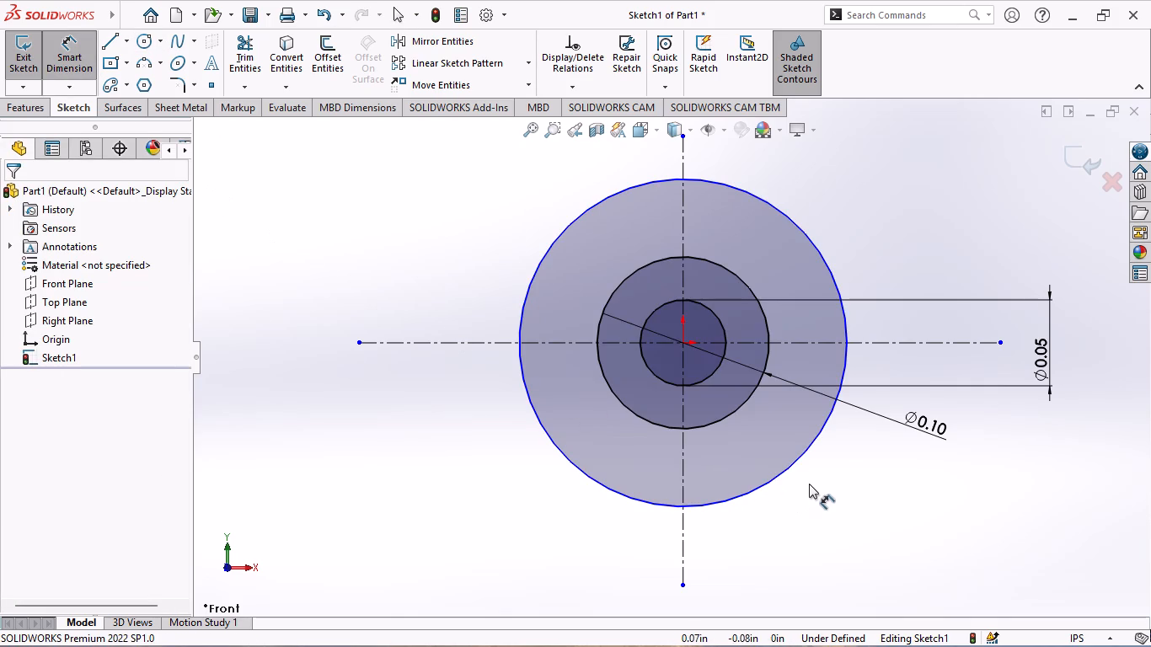
left_click(806, 450)
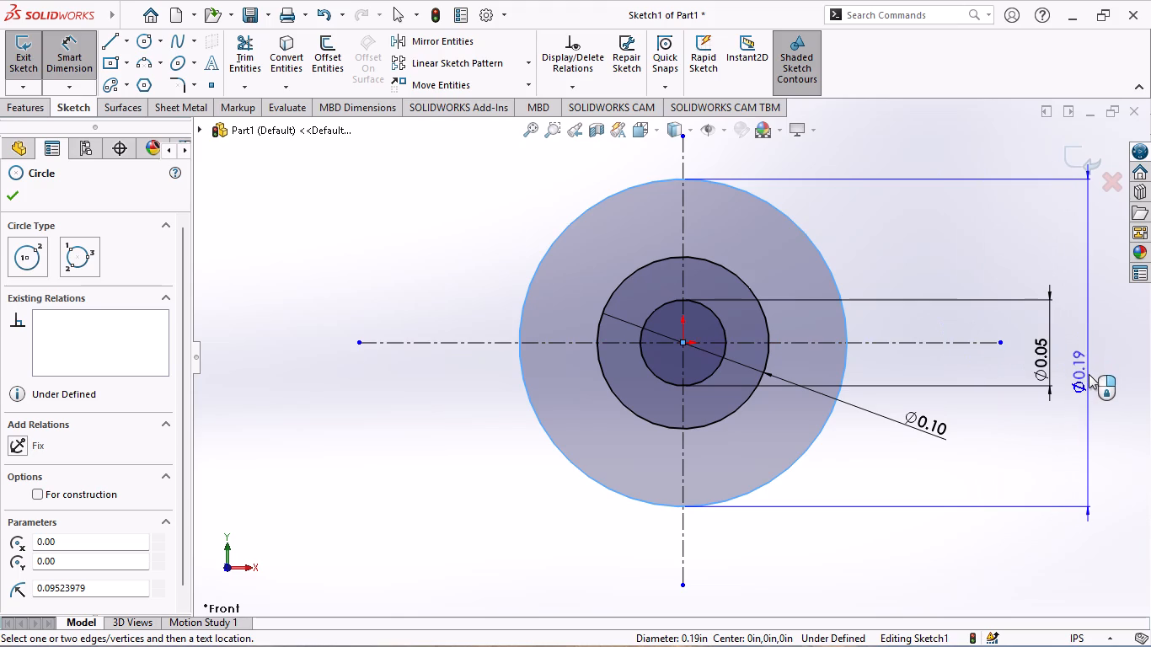
left_click(1089, 374)
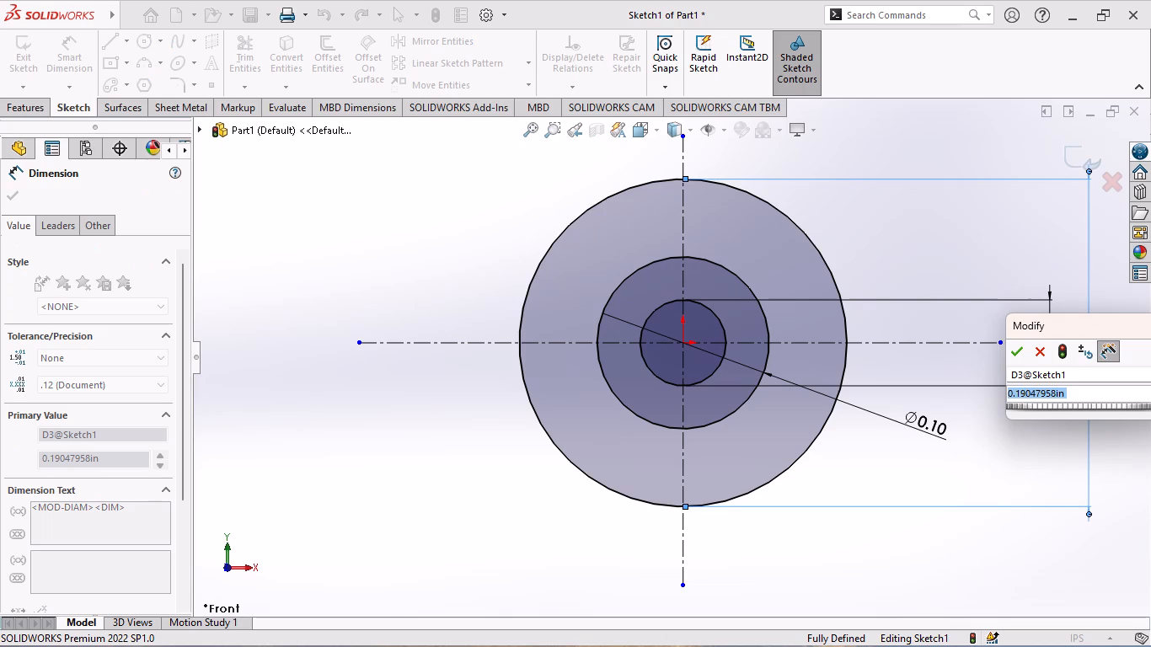
type("0.2")
key("Return")
key("backslash")
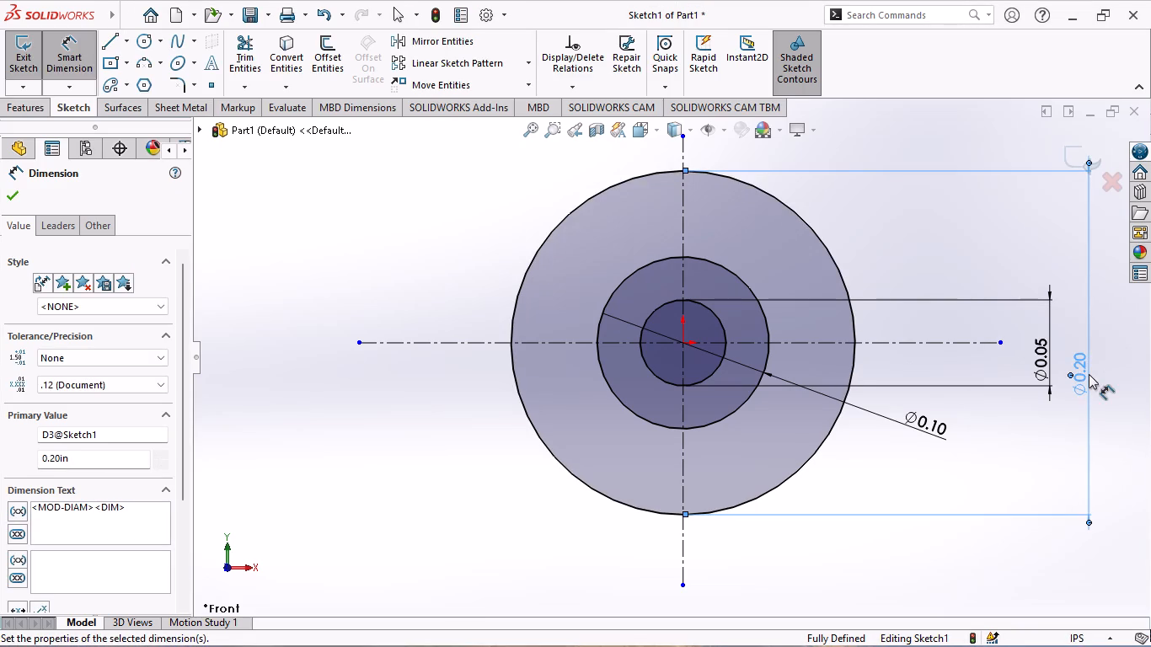
left_click(4, 195)
Sketch a fourth circle centered at the origin, around the 0.2 in circle, with a radius of about 0.129 in.
left_click(140, 39)
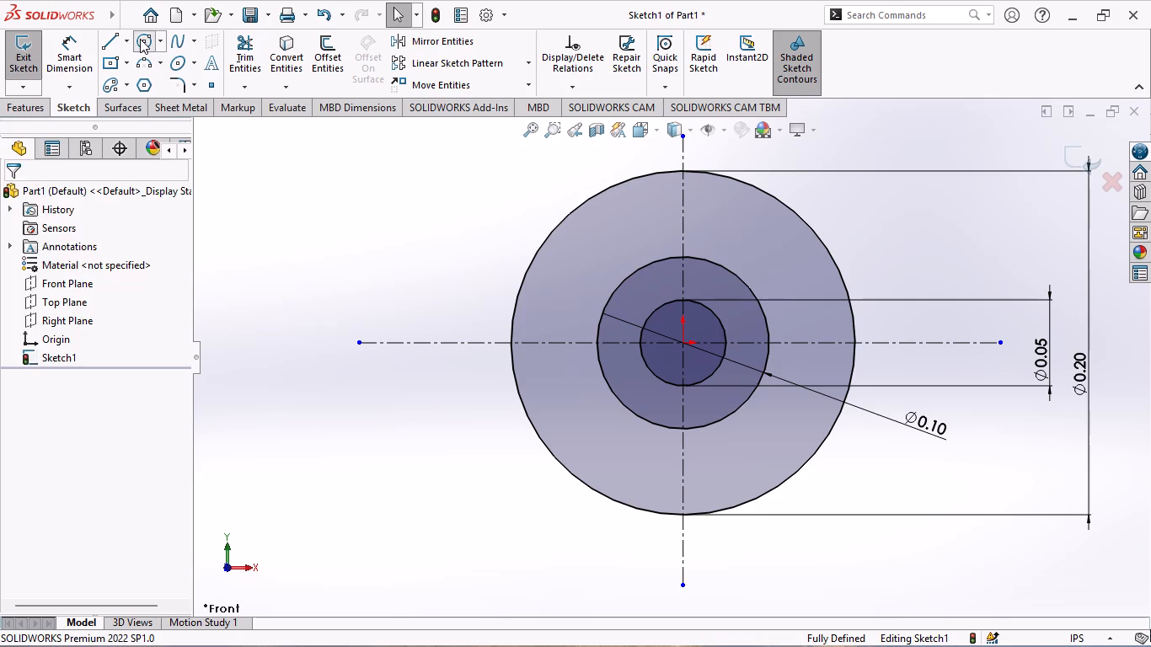
scroll(653, 335, "up", 1)
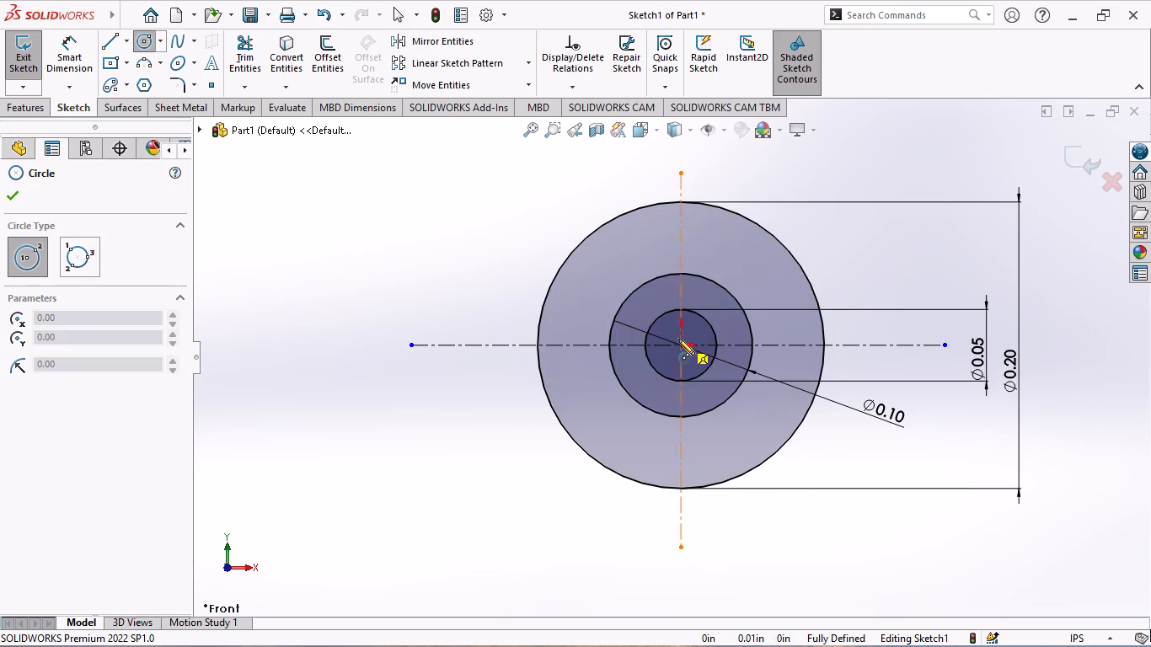
left_click(681, 345)
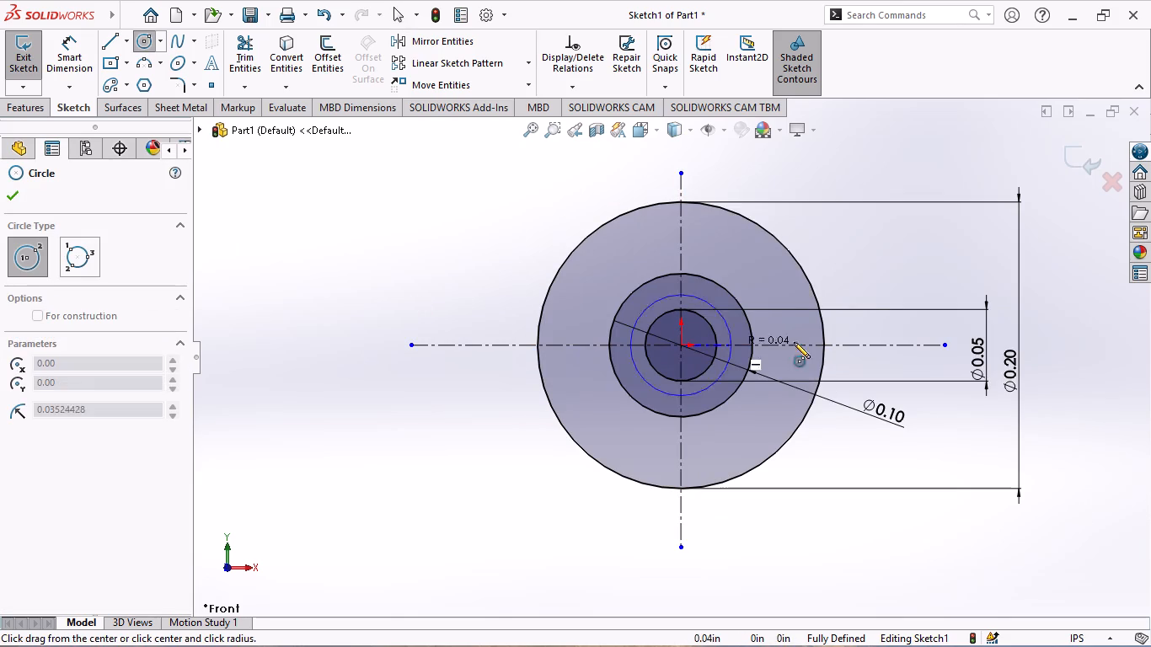
left_click(865, 329)
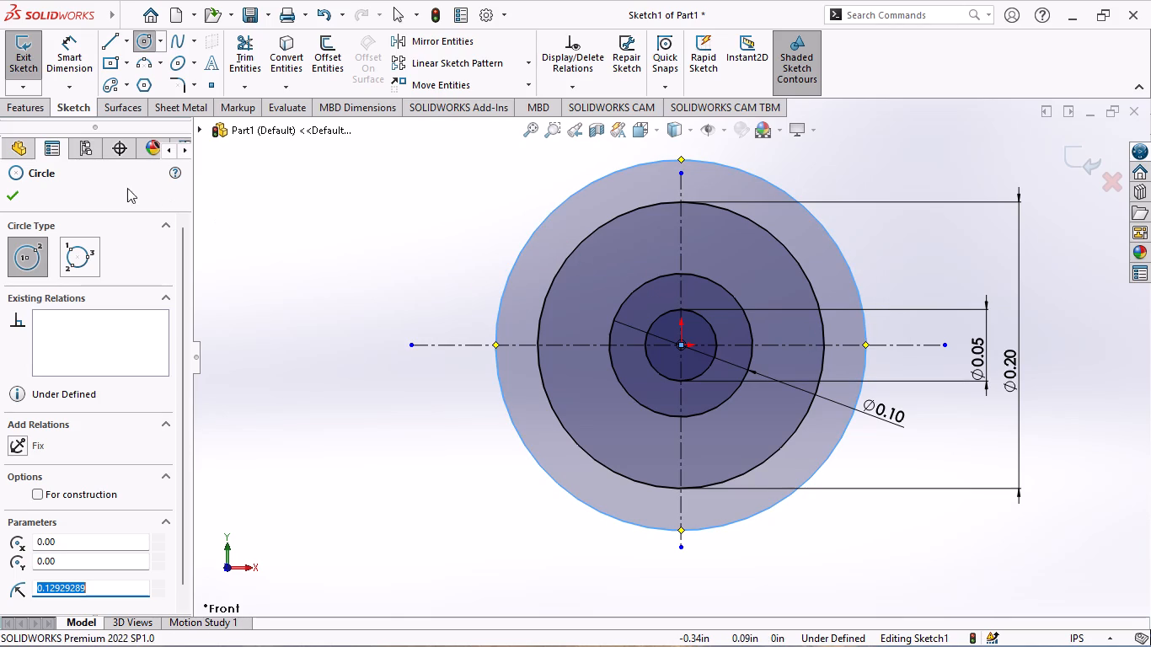
left_click(9, 193)
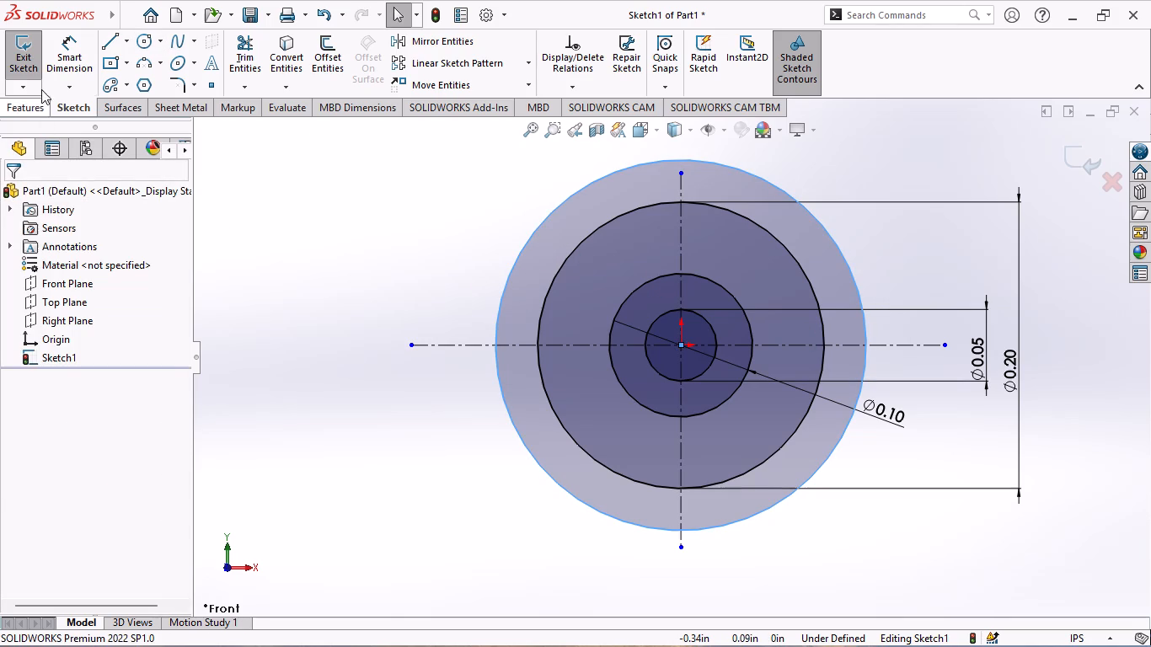
Dimension the outermost circle with a diameter of 0.3 in, placing the dimension beyond the 0.2 in one.
left_click(59, 57)
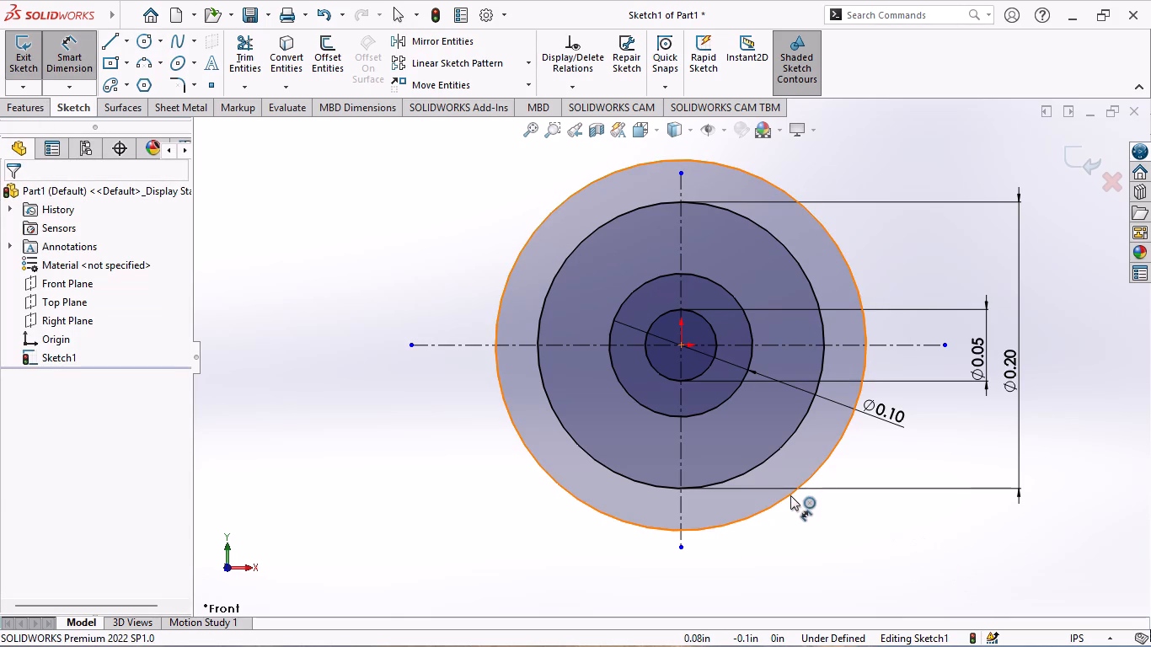
left_click(790, 495)
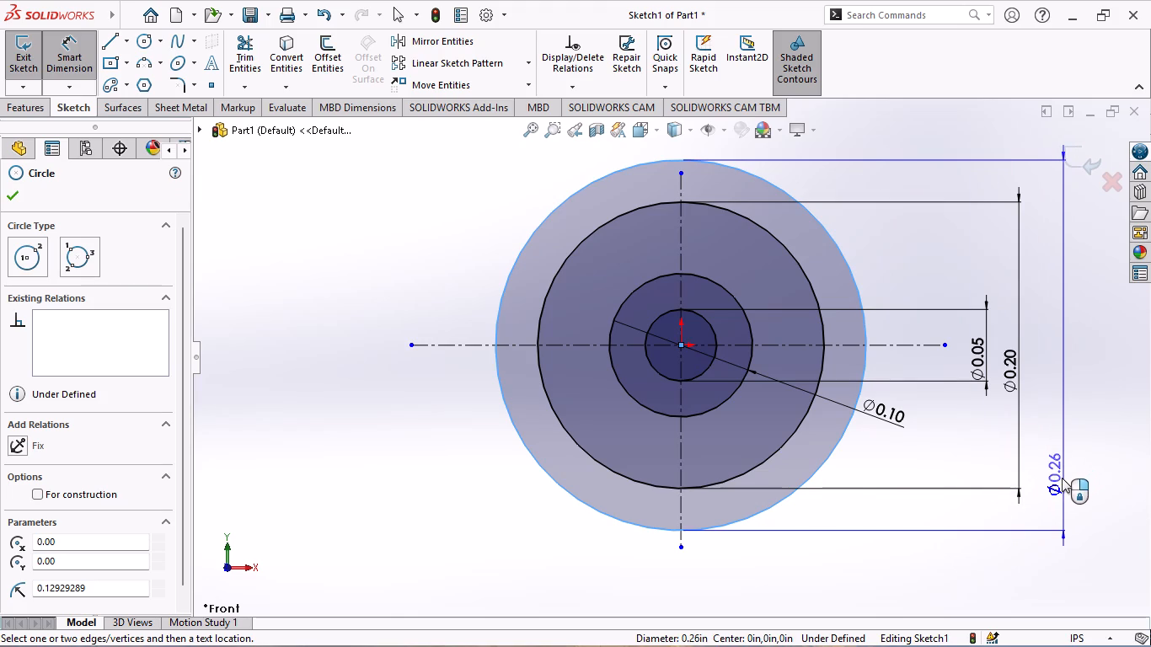
left_click(1062, 478)
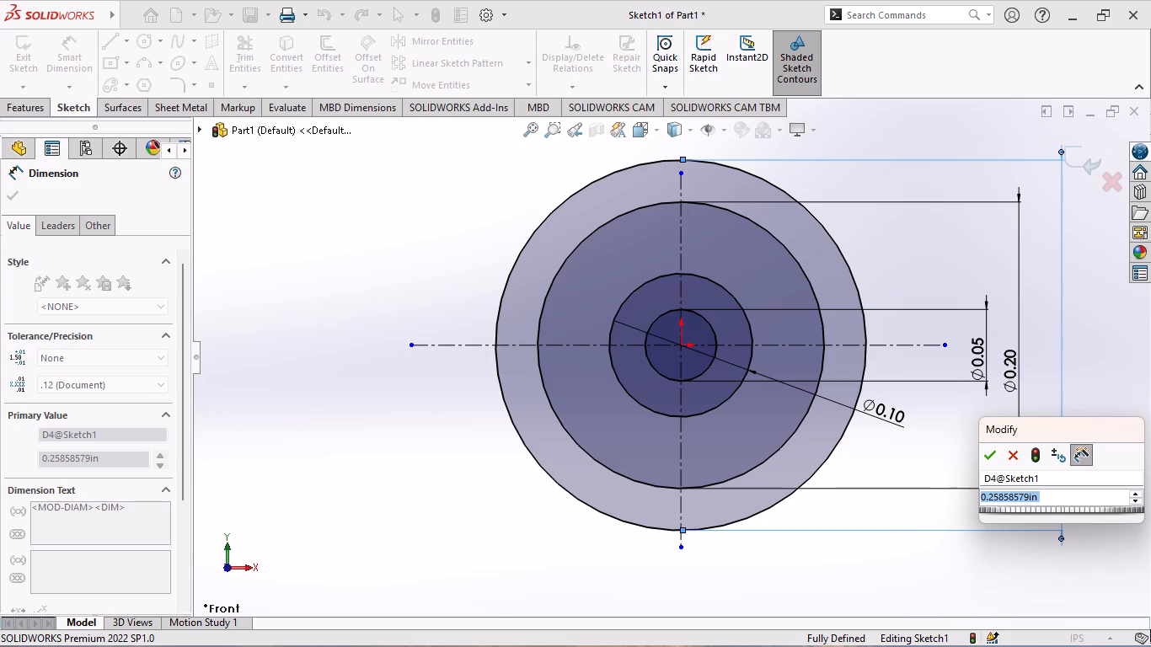
key("period")
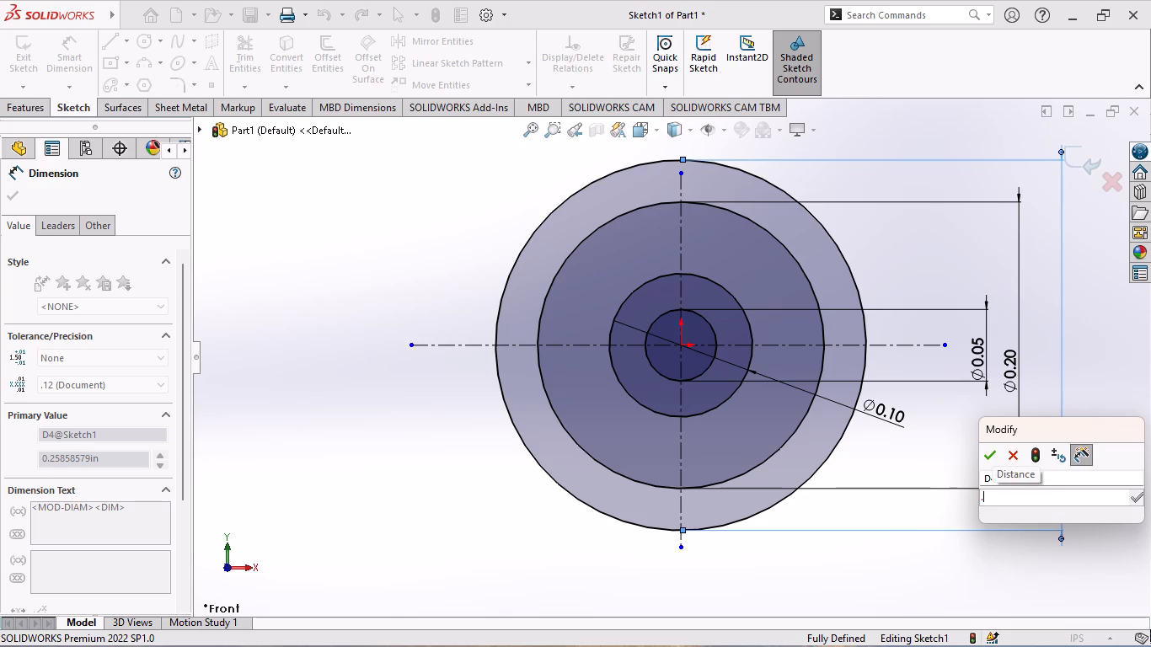
key("BackSpace")
type("0.")
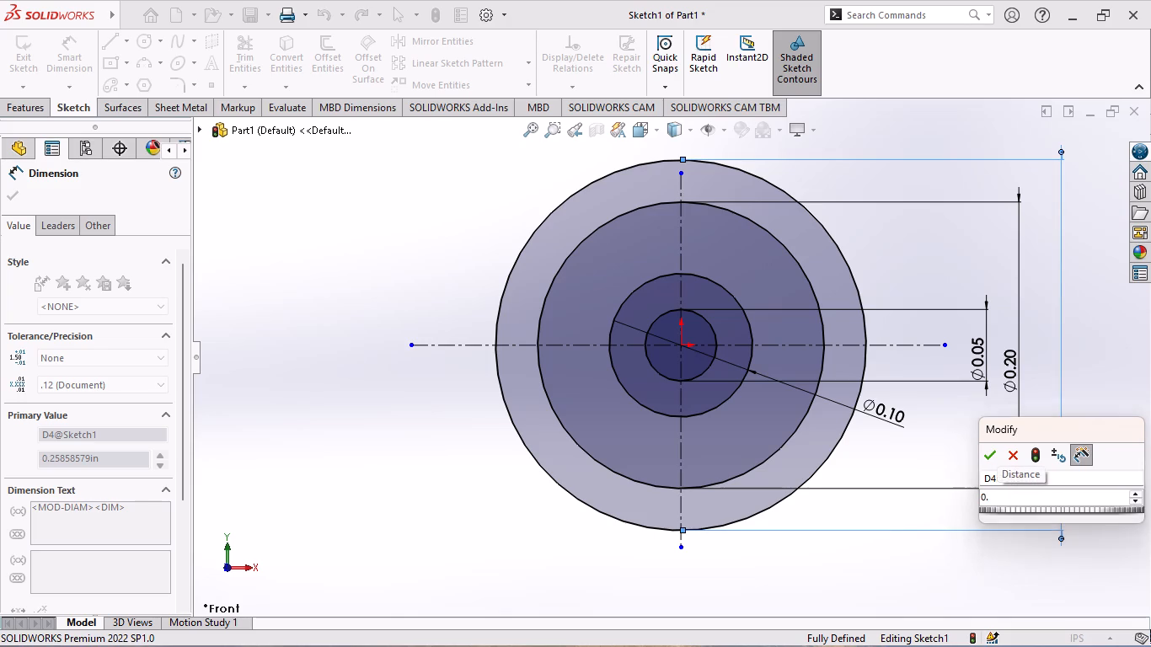
key("3")
key("Return")
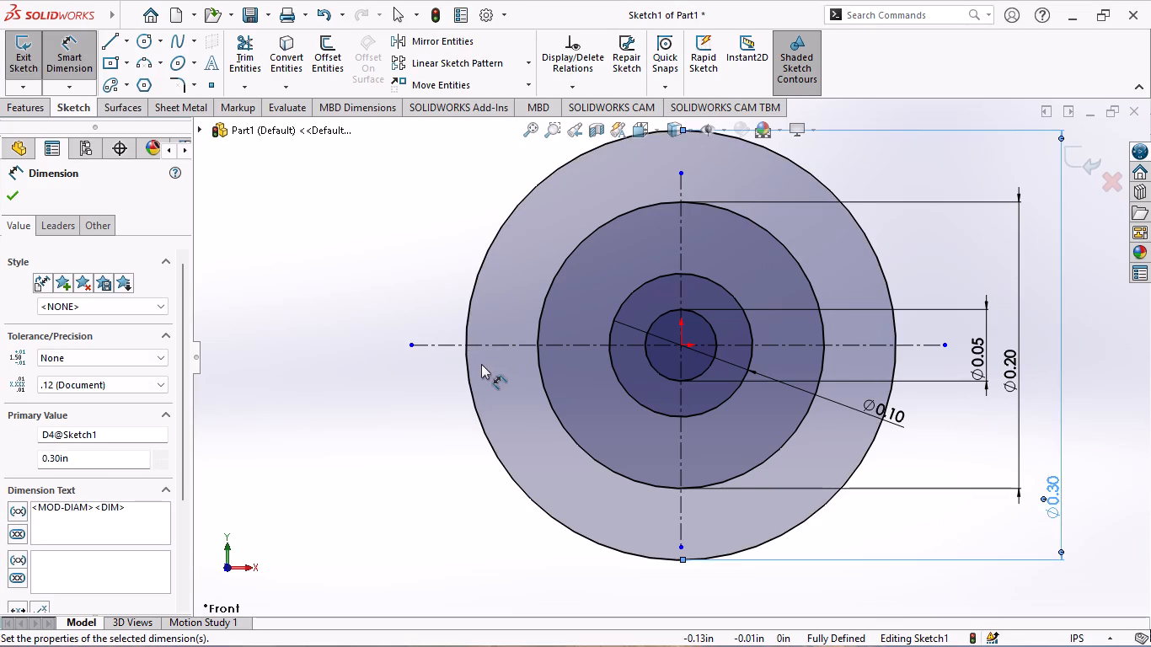
scroll(476, 364, "up", 2)
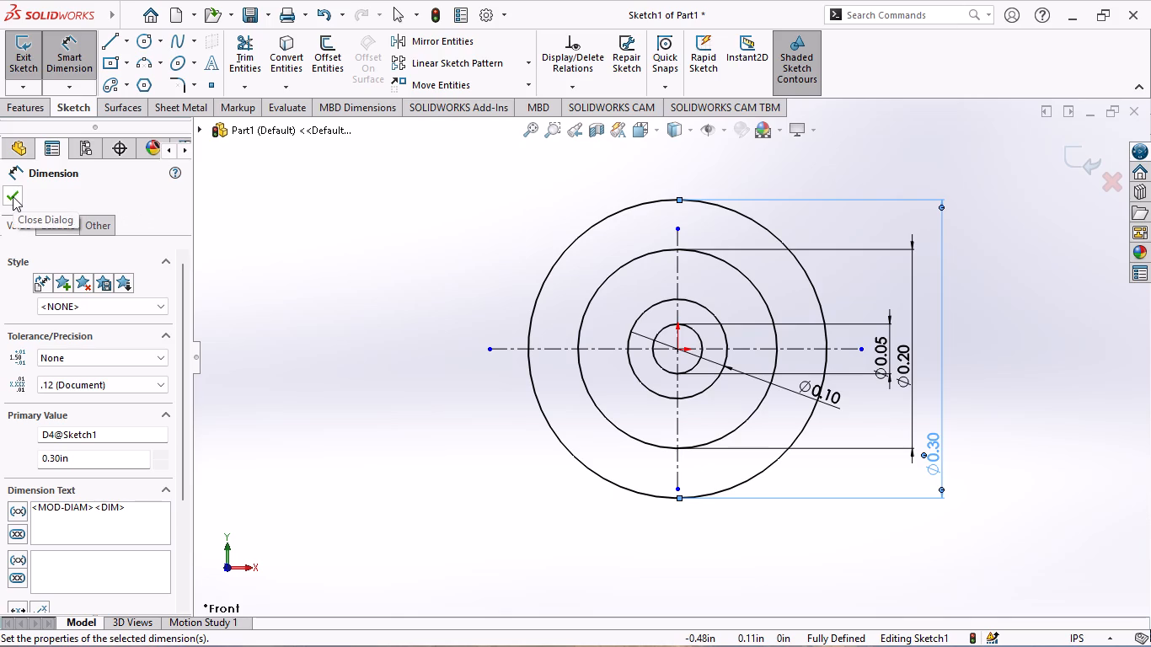
left_click(13, 196)
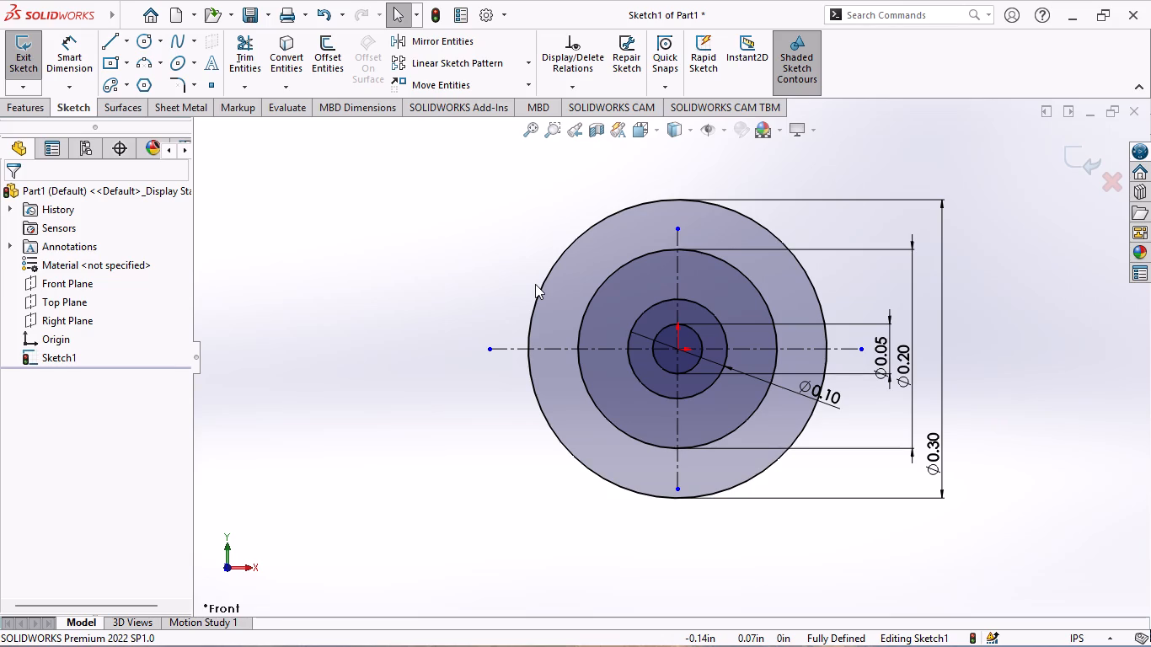
Convert the 0.3 in outer circle to construction geometry.
left_click(538, 294)
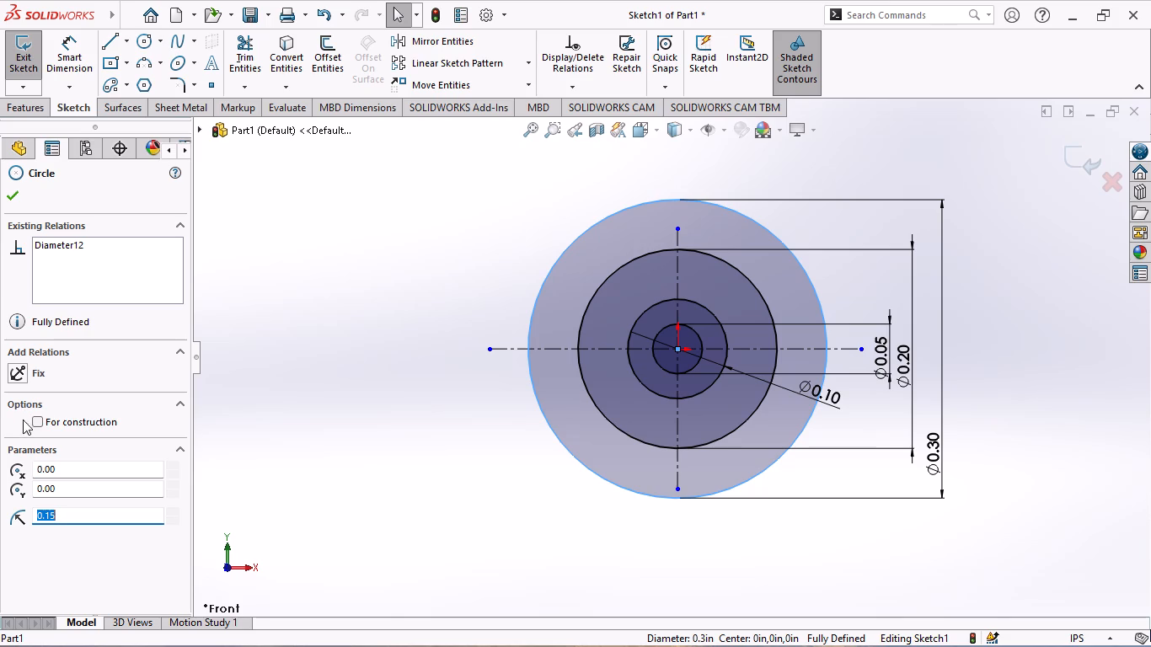
left_click(40, 418)
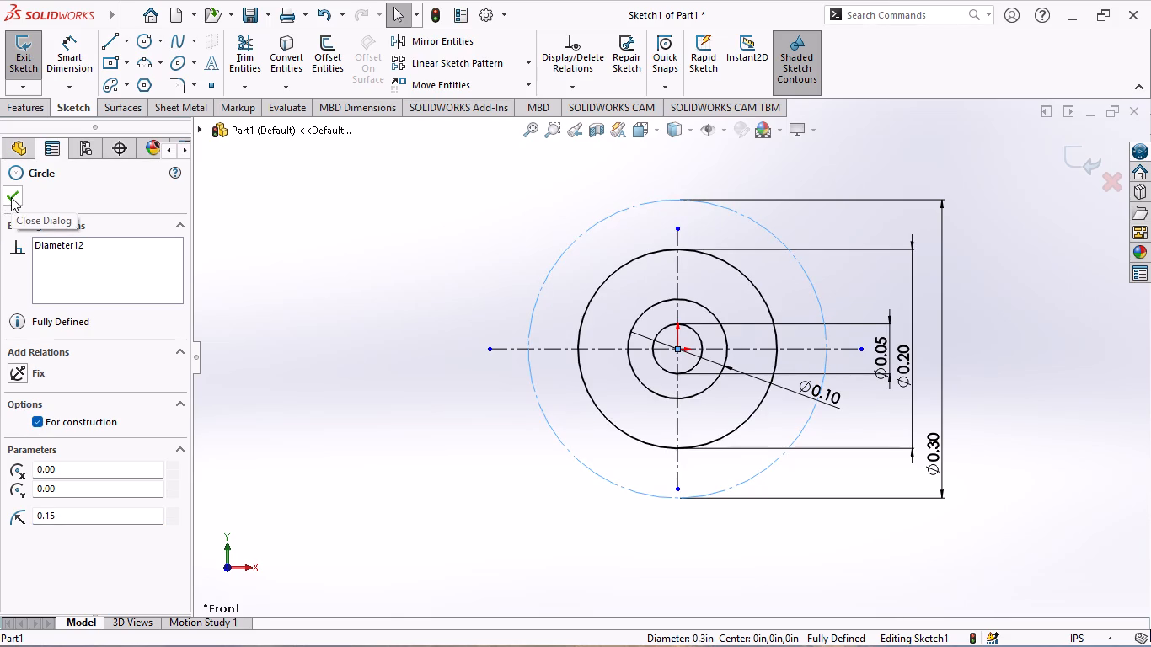
left_click(11, 197)
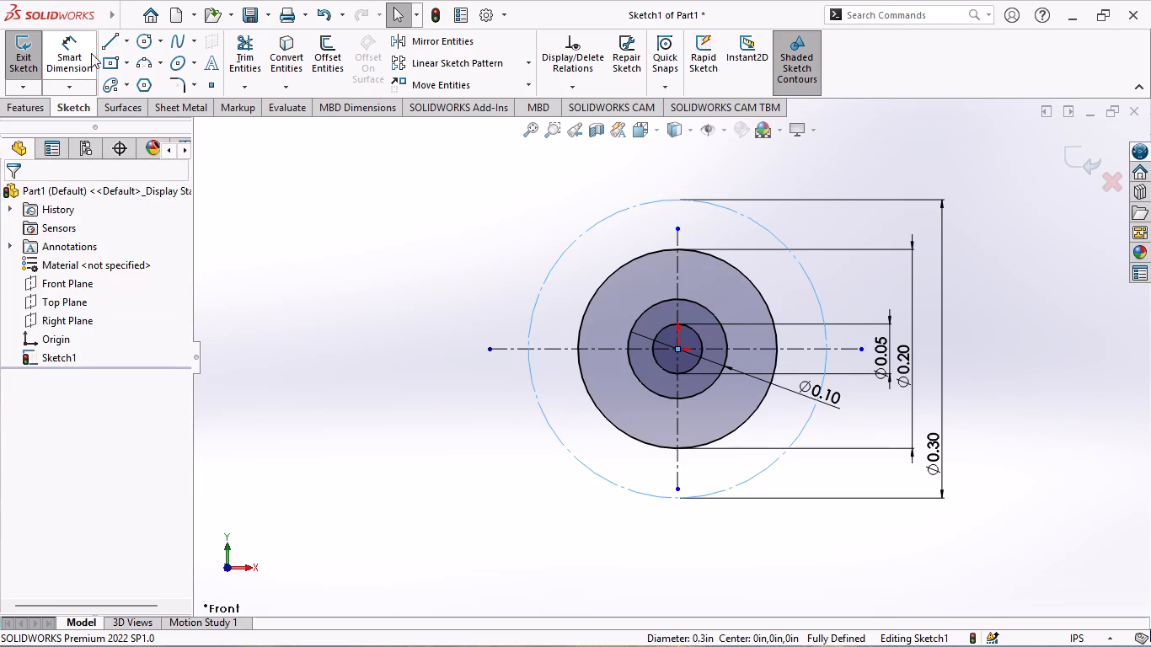
Sketch a circle centered at the origin, between the 0.2 in and 0.3 in circles, with a radius of about 0.129 in.
left_click(142, 42)
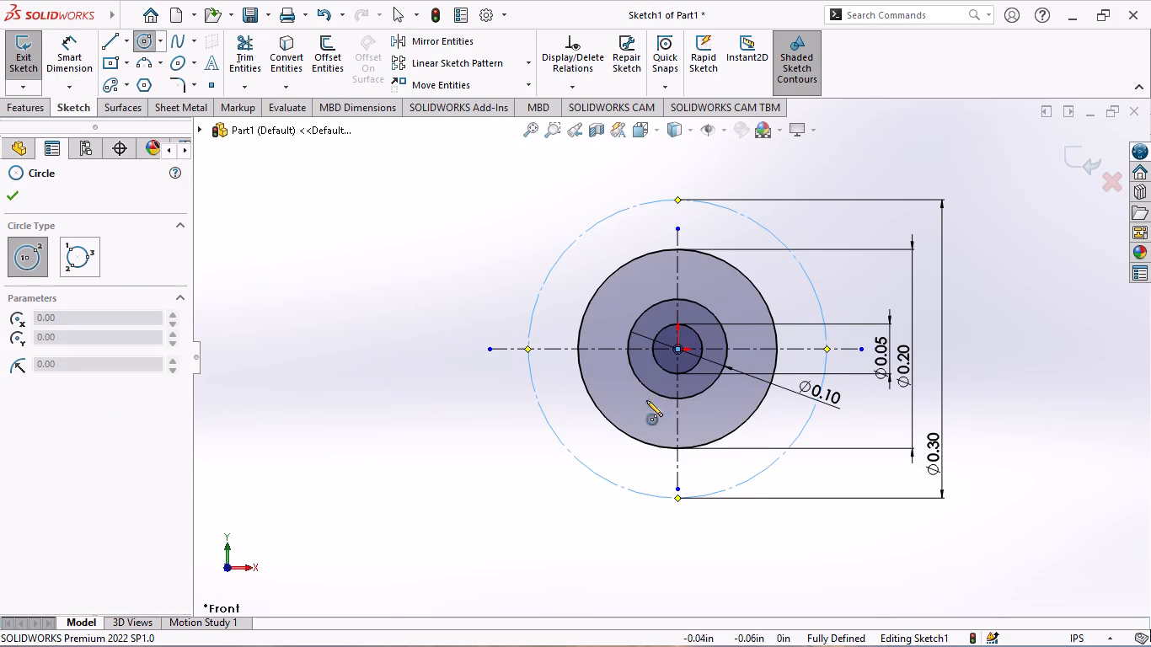
left_click(677, 346)
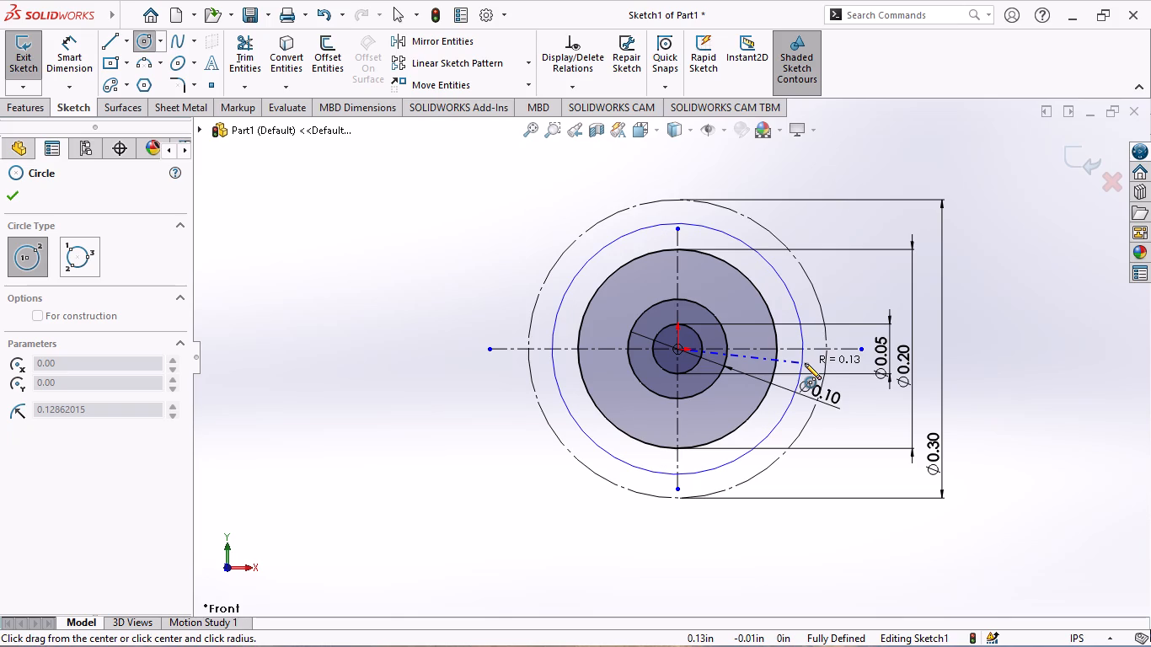
left_click(805, 363)
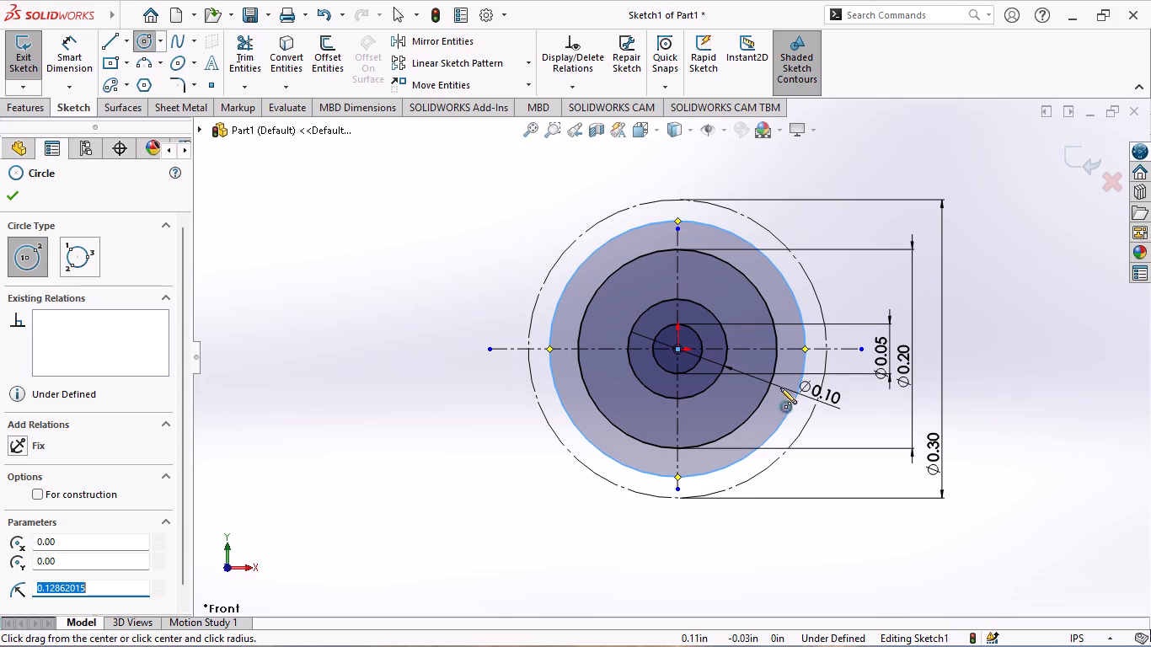
key("Escape")
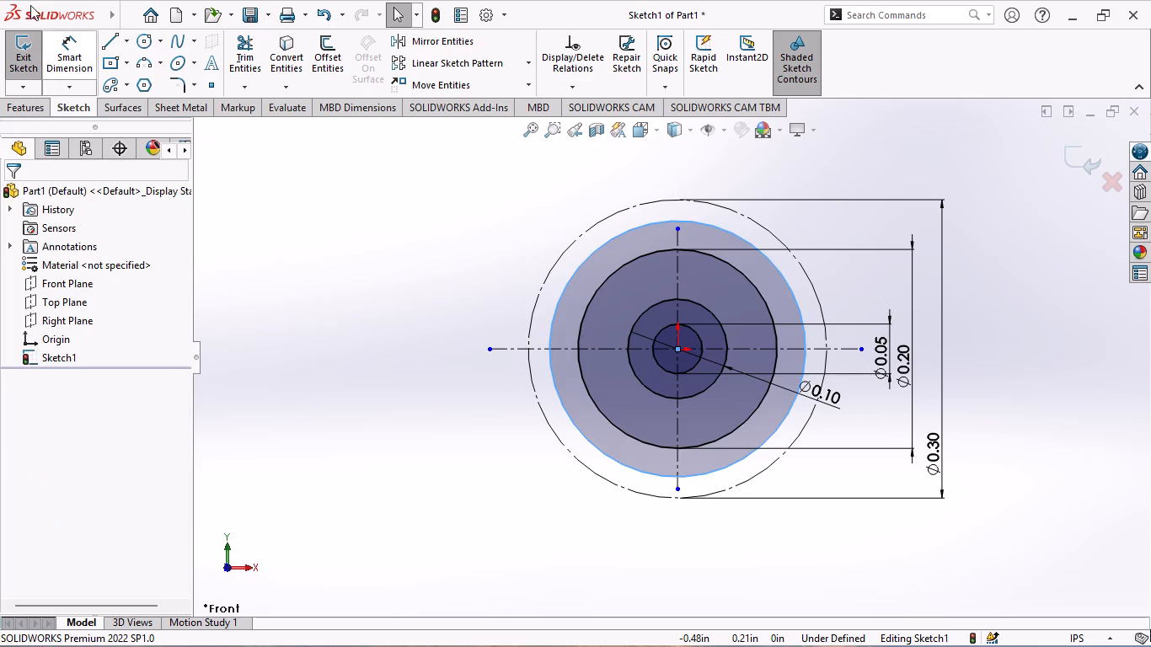
key("Escape")
left_click(565, 286)
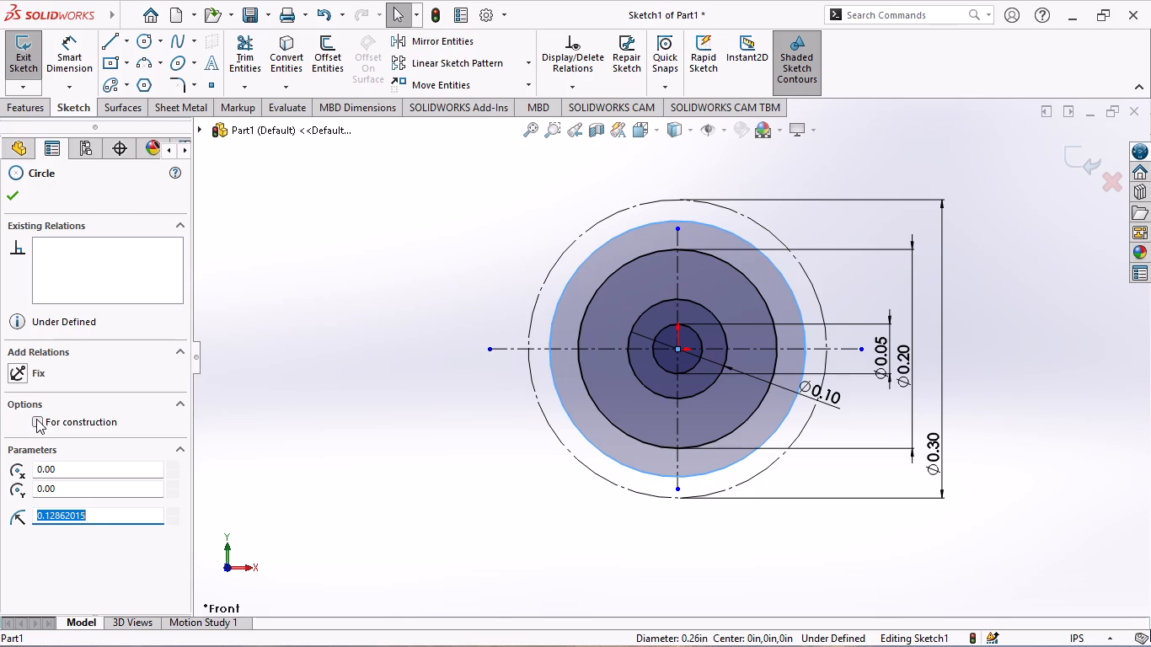
key("Escape")
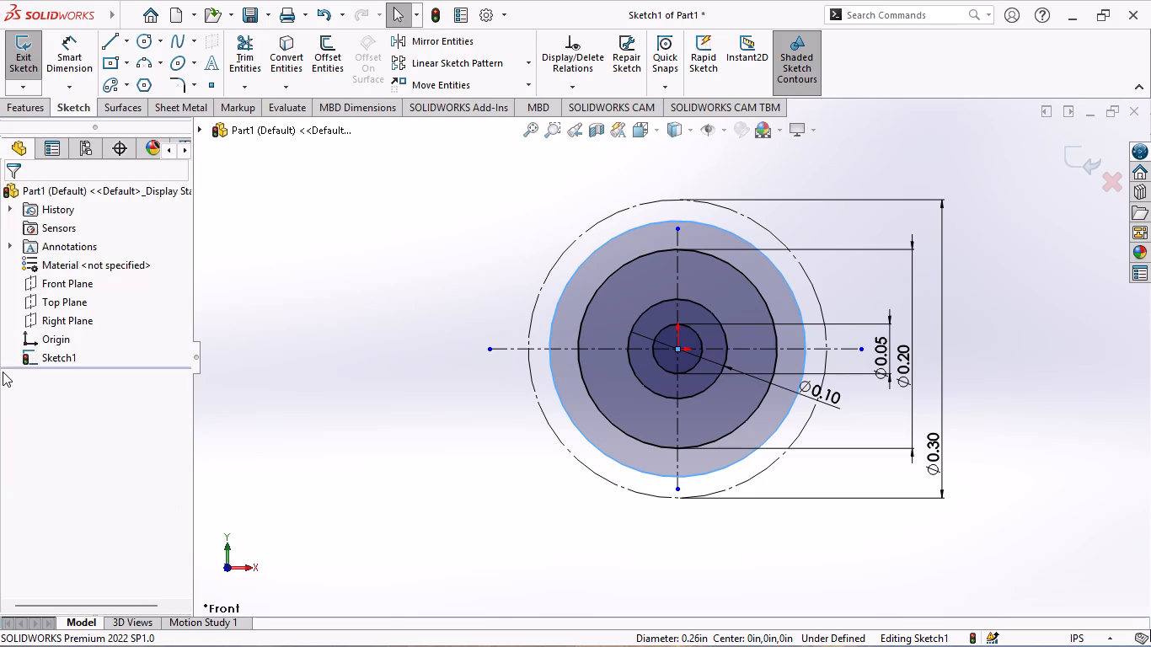
Dimension the circle between the 0.2 in and 0.3 in circles with a diameter of 0.0381 in, placing it beyond the 0.3 in dimension.
left_click(76, 58)
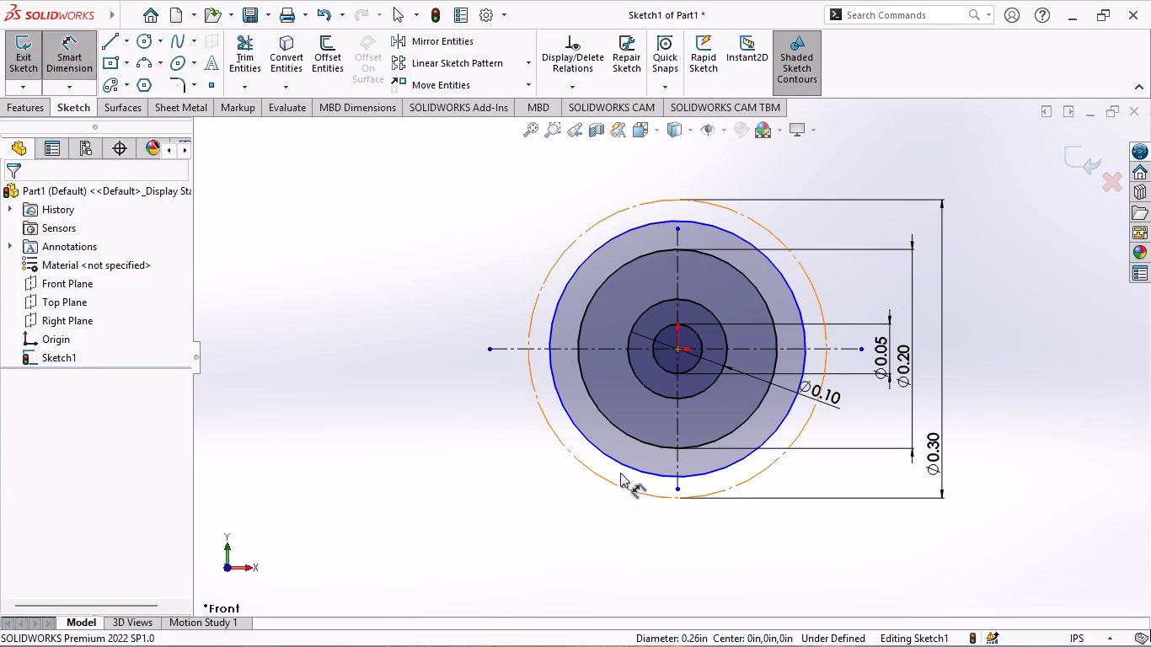
left_click(711, 468)
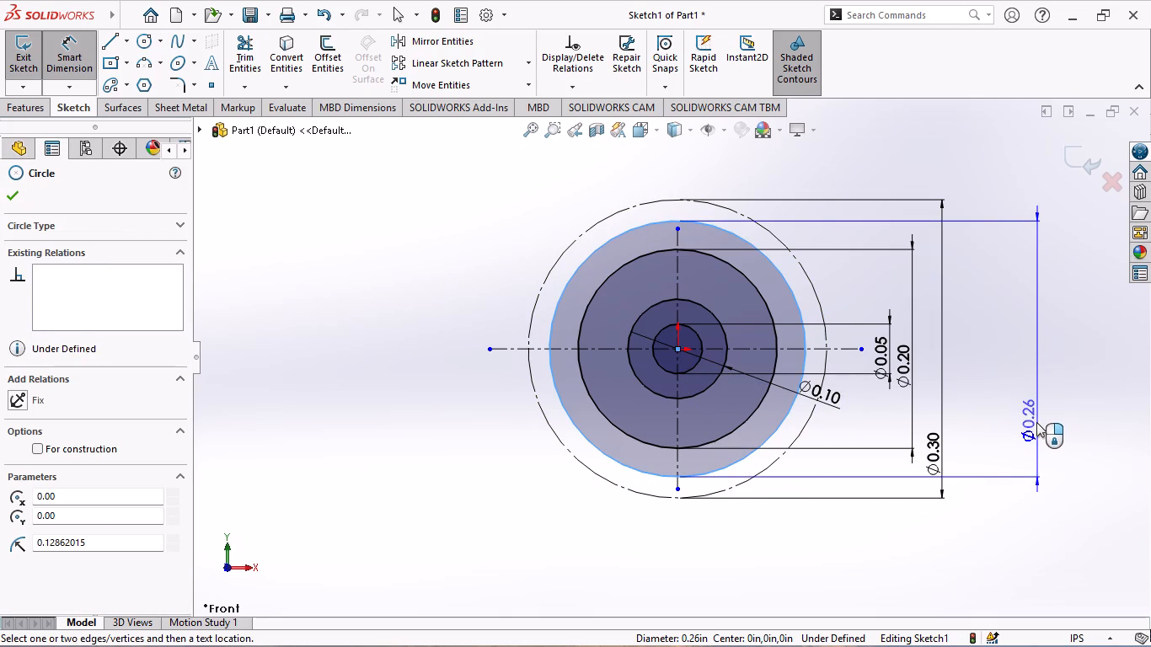
left_click(1036, 422)
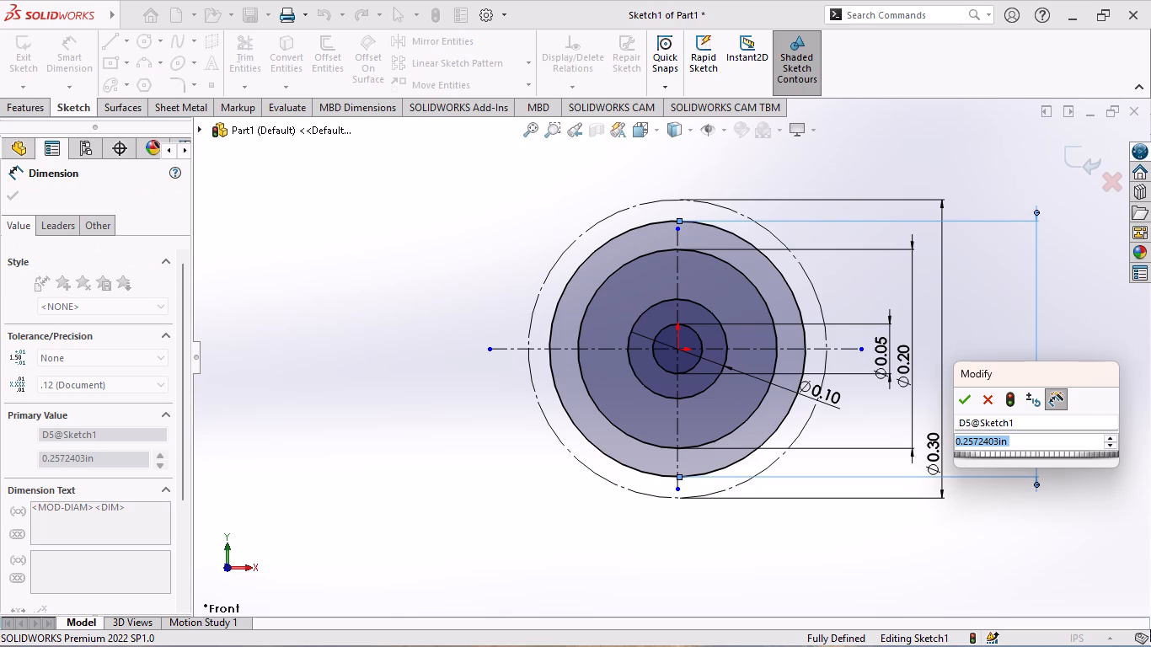
type("0.0")
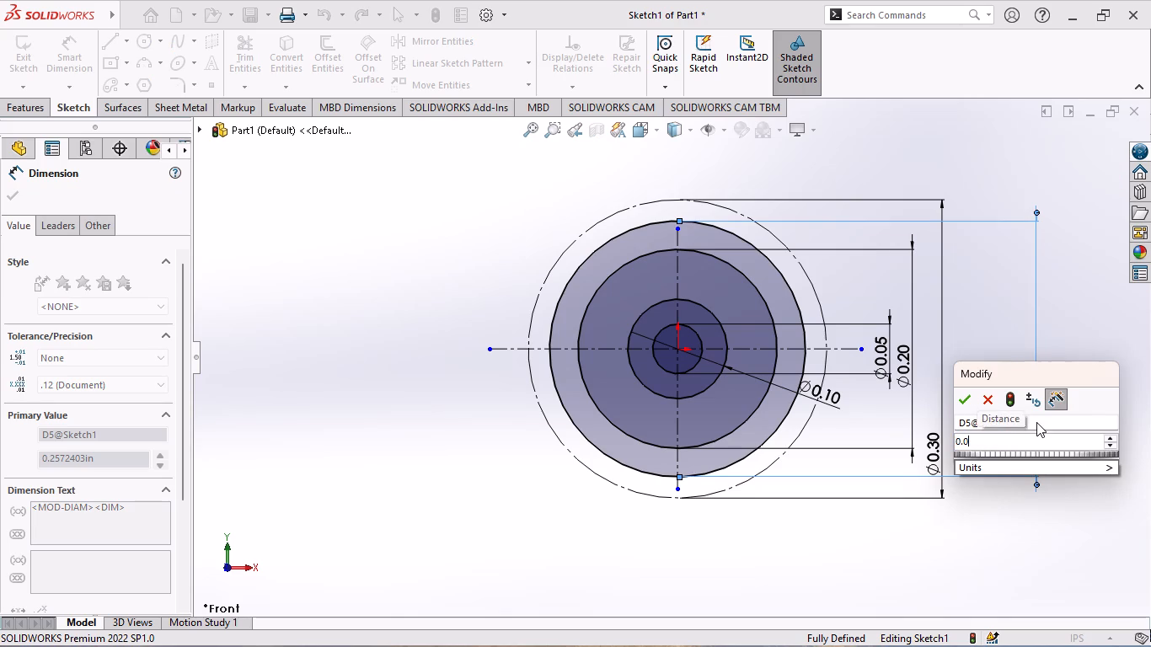
type("381")
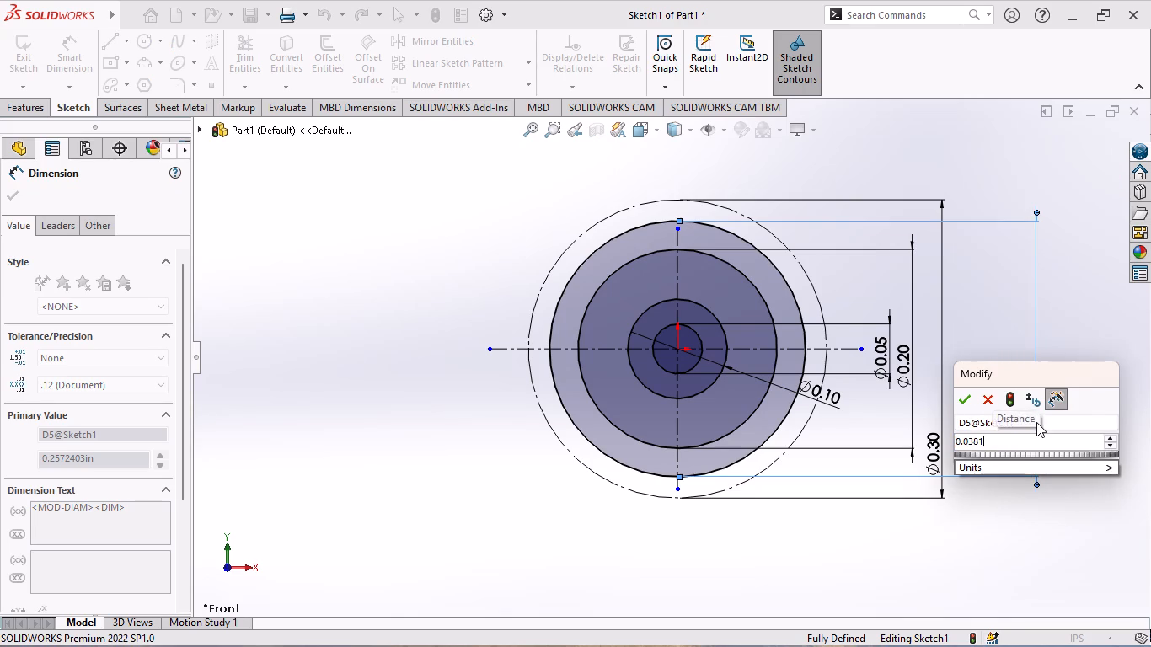
key("Return")
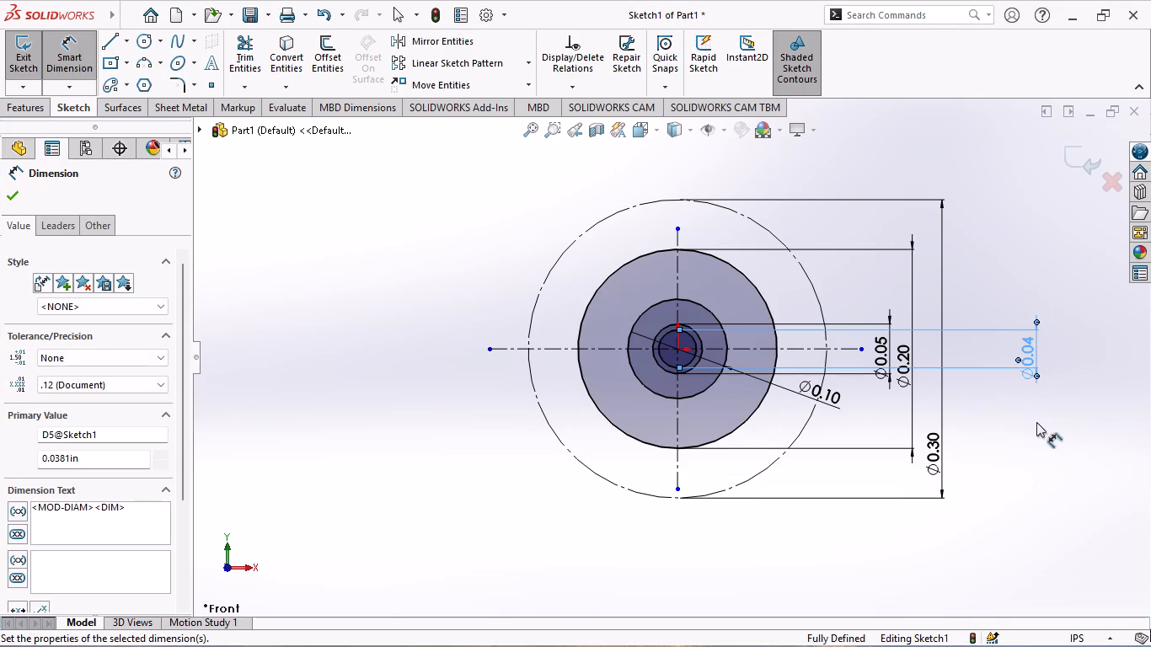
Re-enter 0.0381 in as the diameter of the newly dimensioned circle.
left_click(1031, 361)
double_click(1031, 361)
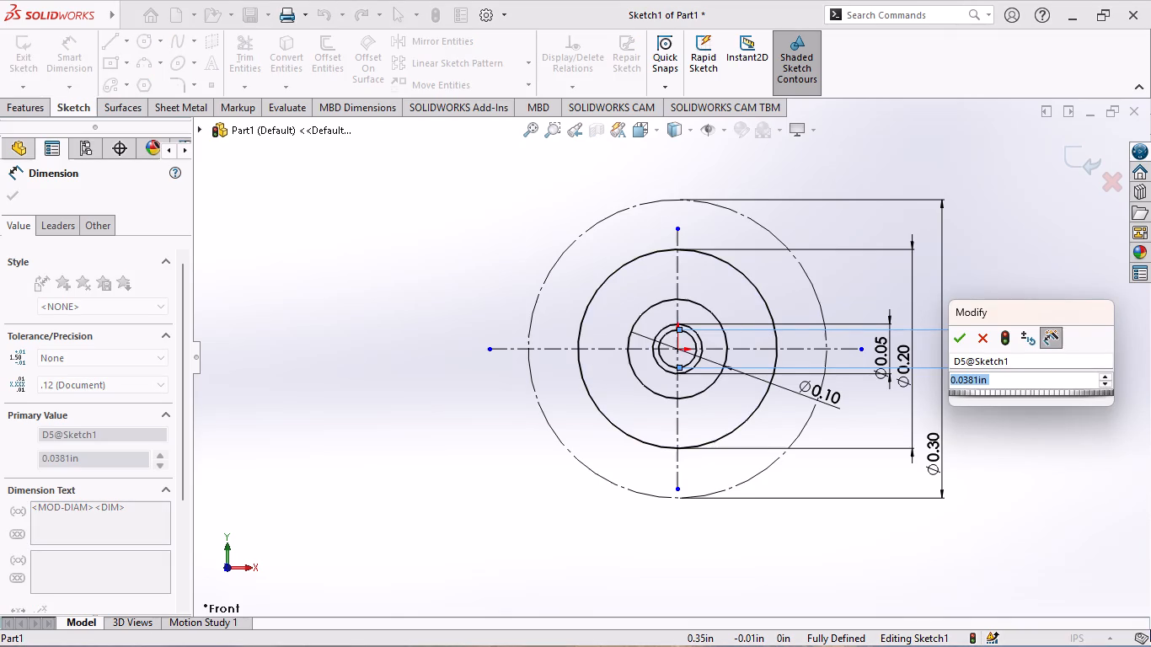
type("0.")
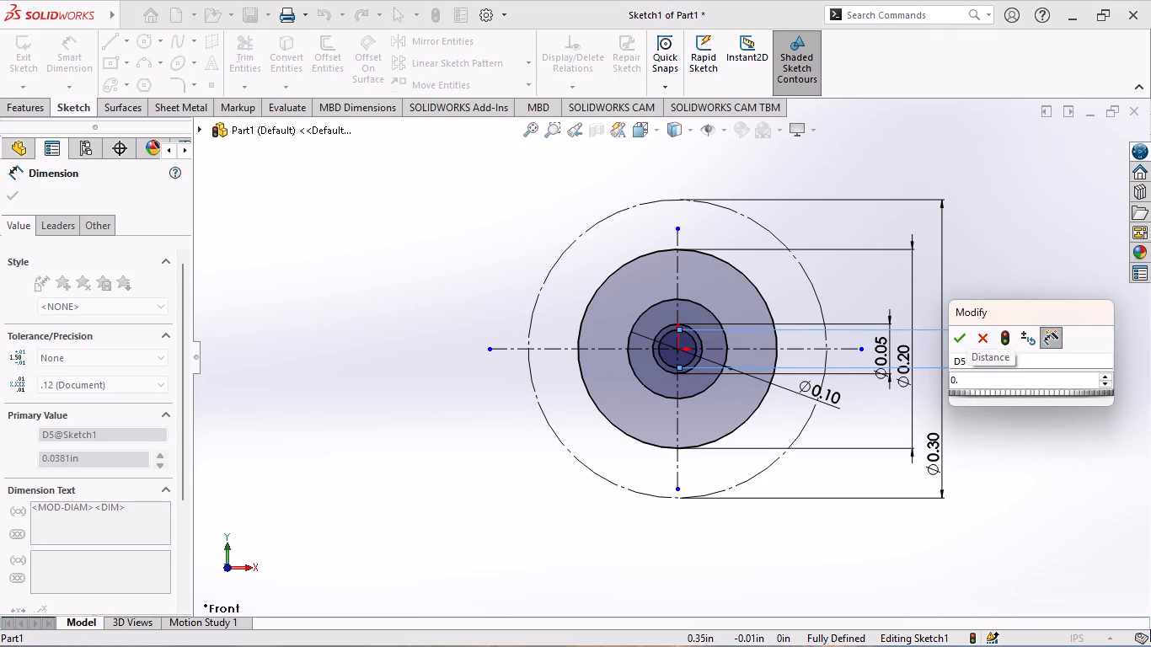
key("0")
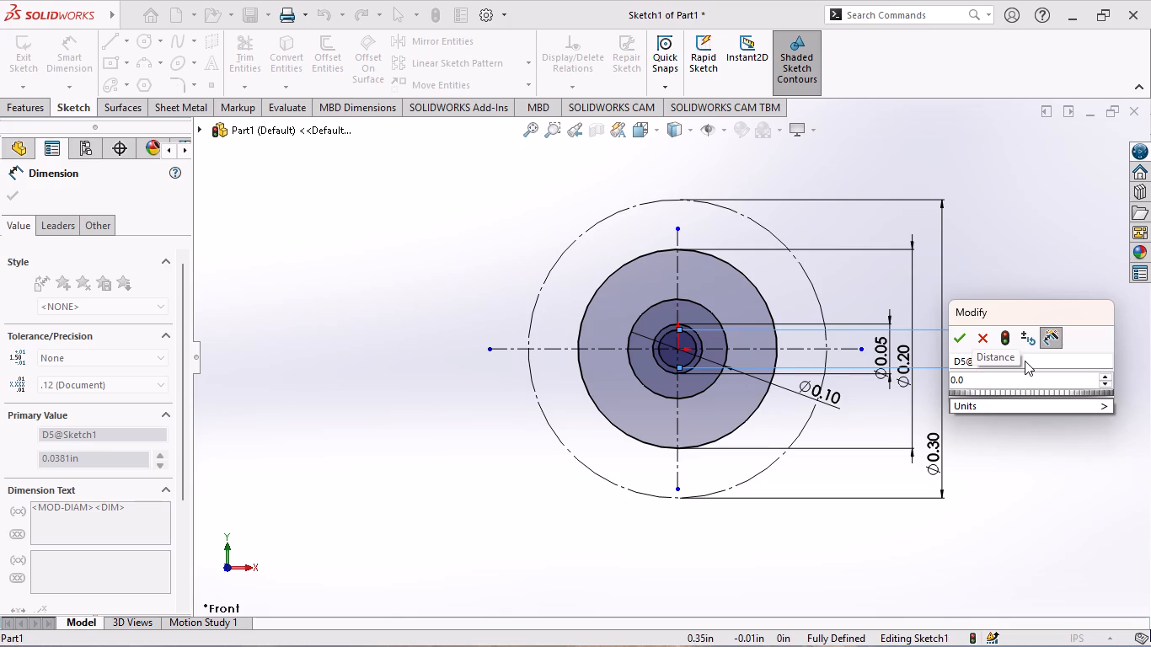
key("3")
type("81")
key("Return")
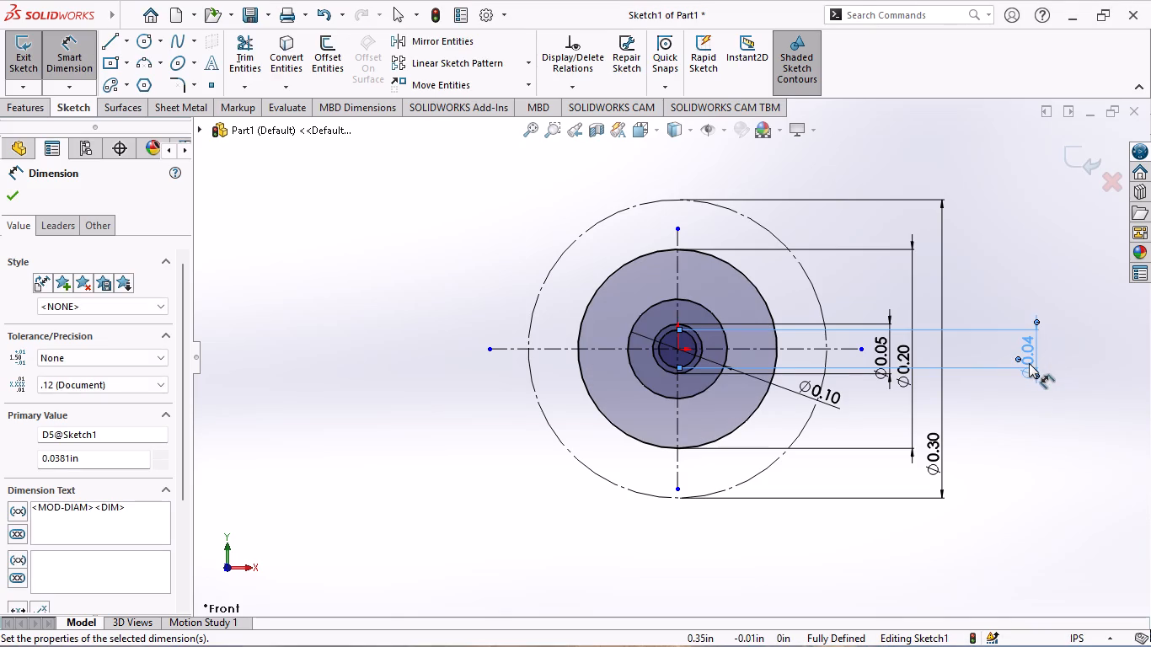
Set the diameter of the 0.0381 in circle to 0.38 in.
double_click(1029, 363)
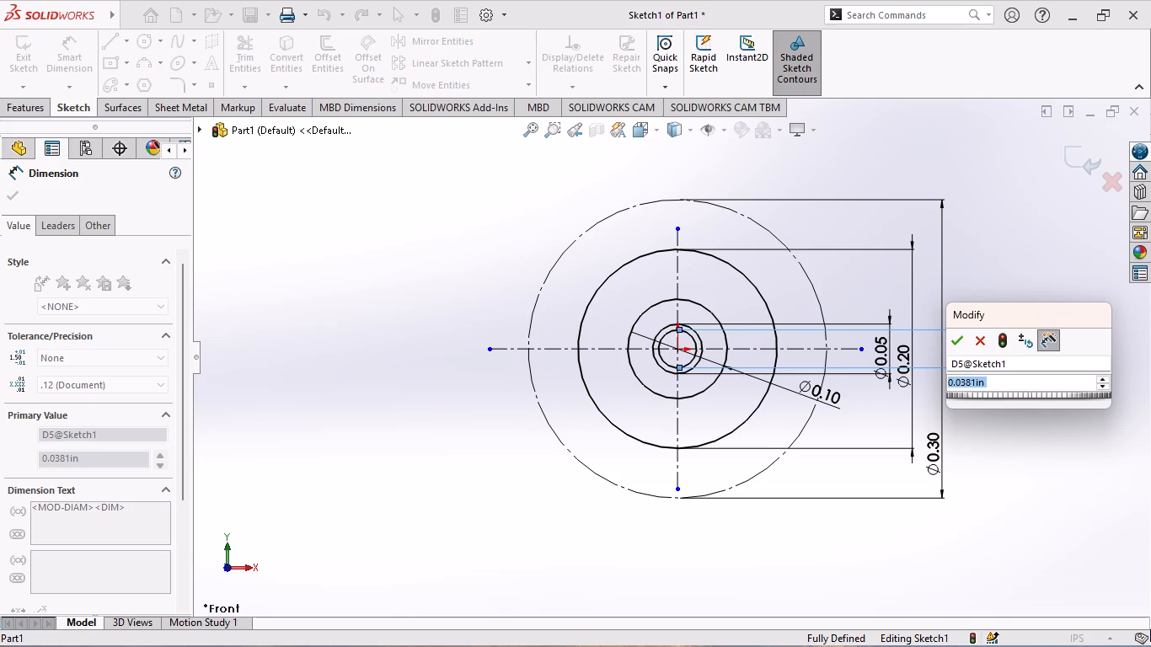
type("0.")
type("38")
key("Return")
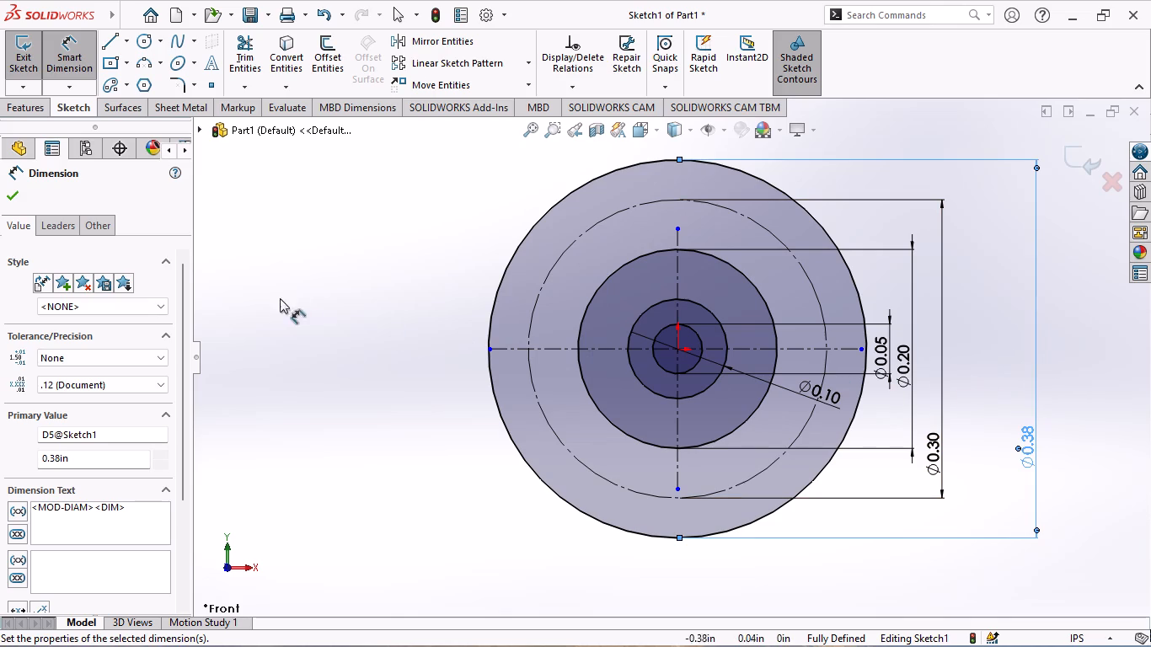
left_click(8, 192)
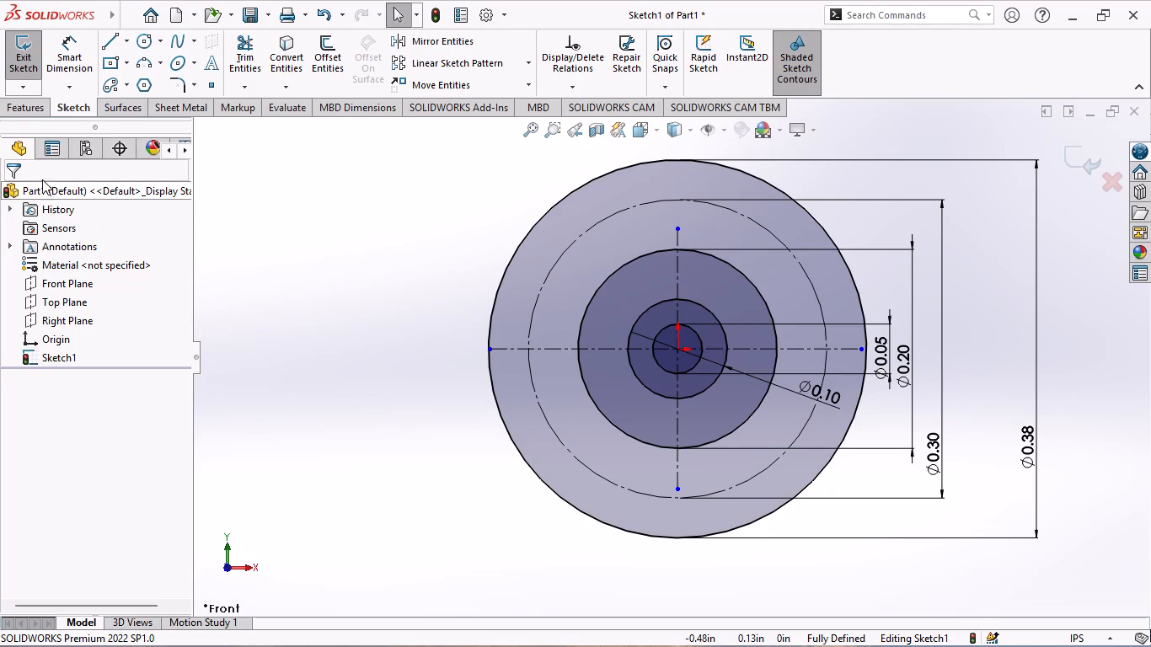
Sketch a circle centered at the origin, between the 0.2 in circle and the 0.3 in construction circle, with a radius of about 0.124 in.
left_click(145, 39)
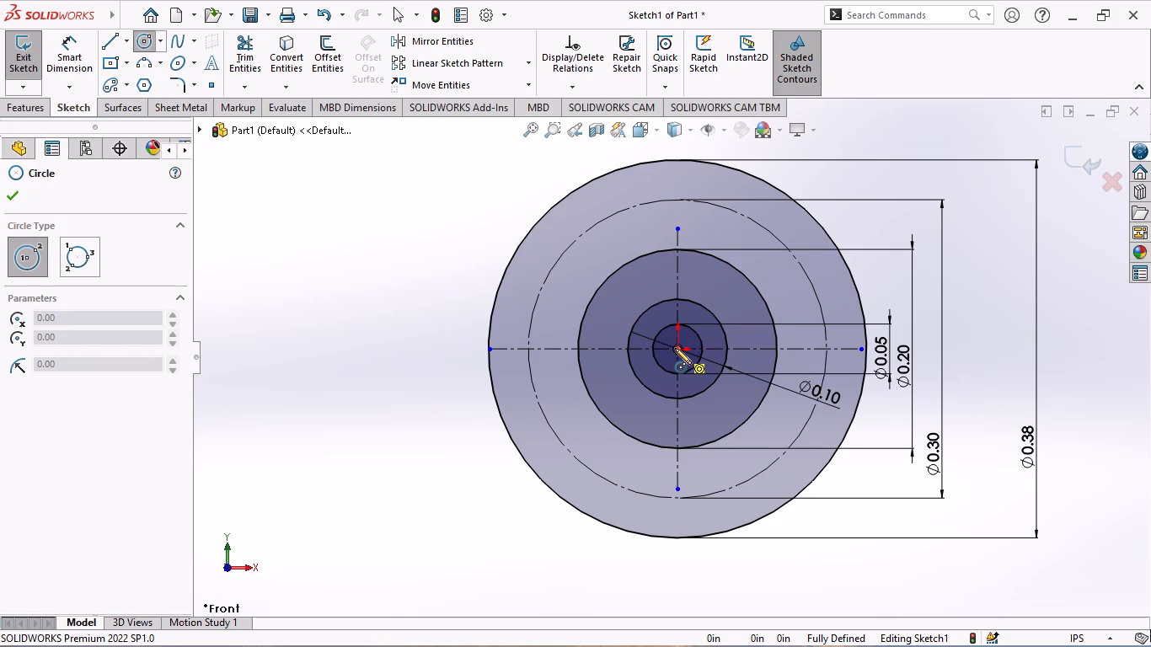
left_click(677, 347)
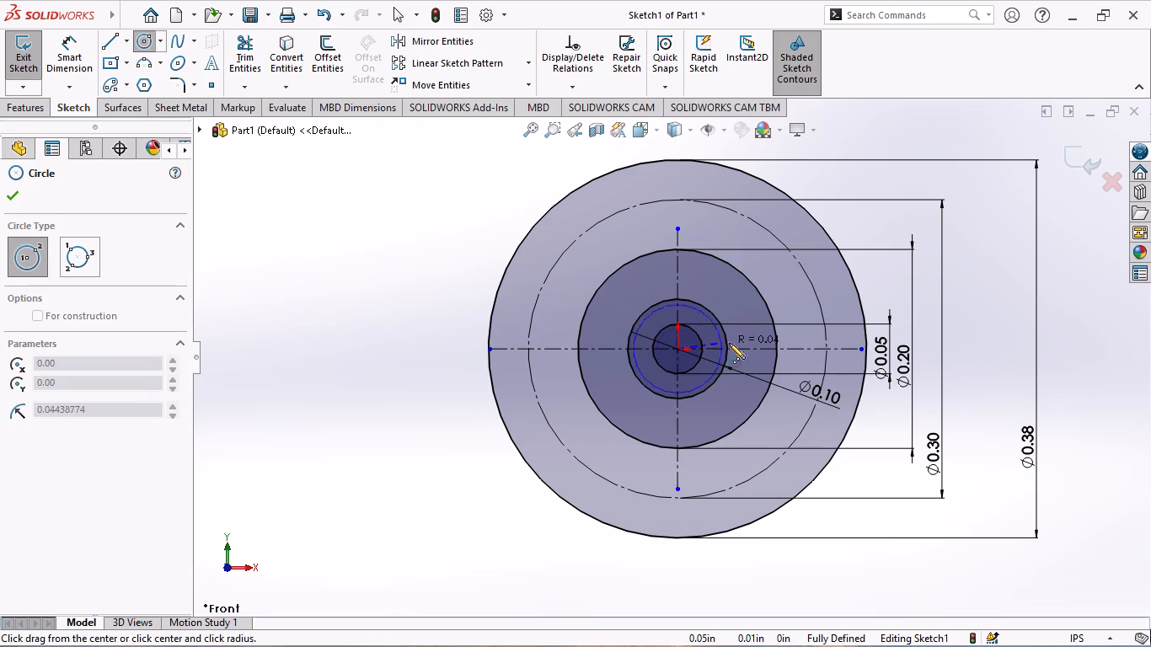
left_click(801, 348)
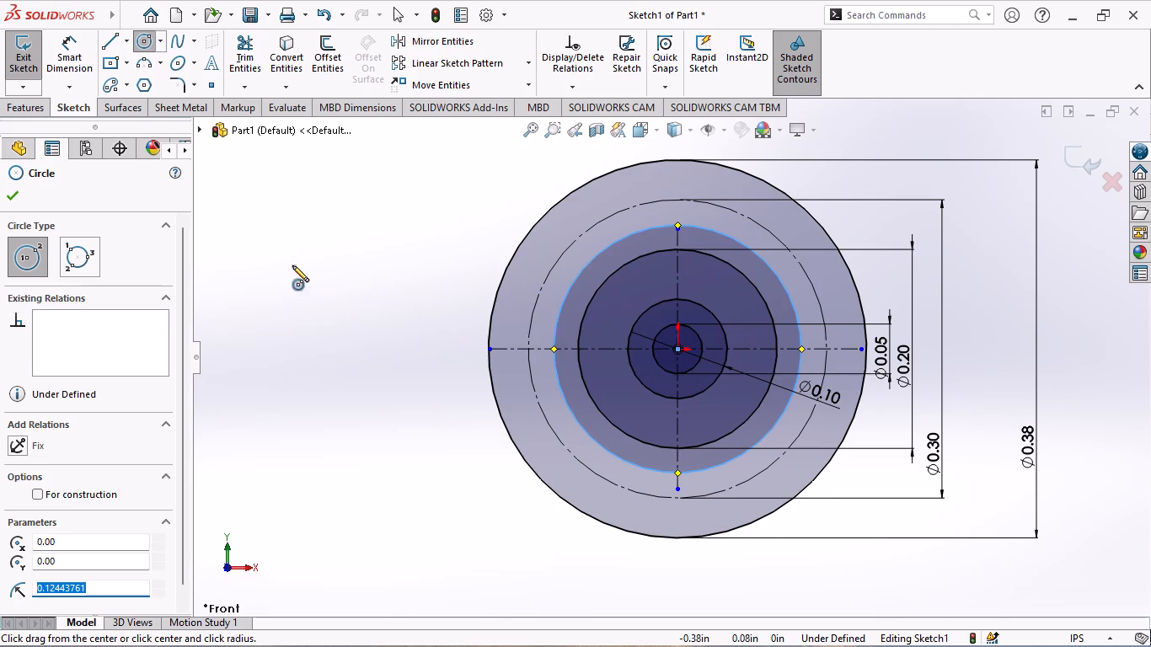
left_click(12, 189)
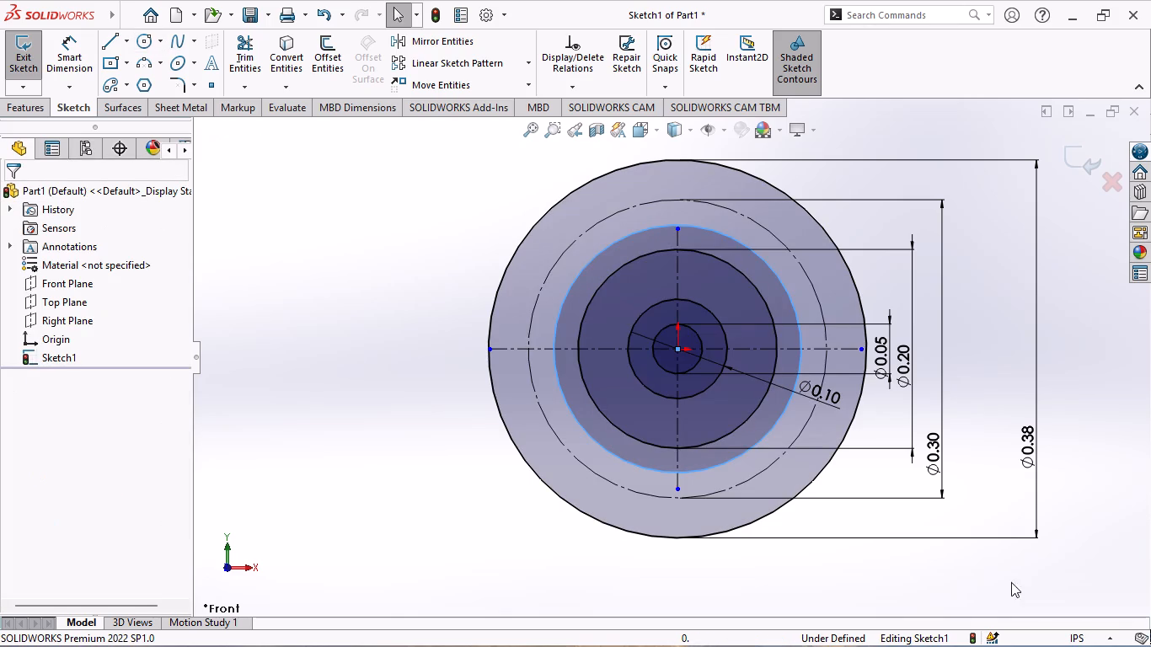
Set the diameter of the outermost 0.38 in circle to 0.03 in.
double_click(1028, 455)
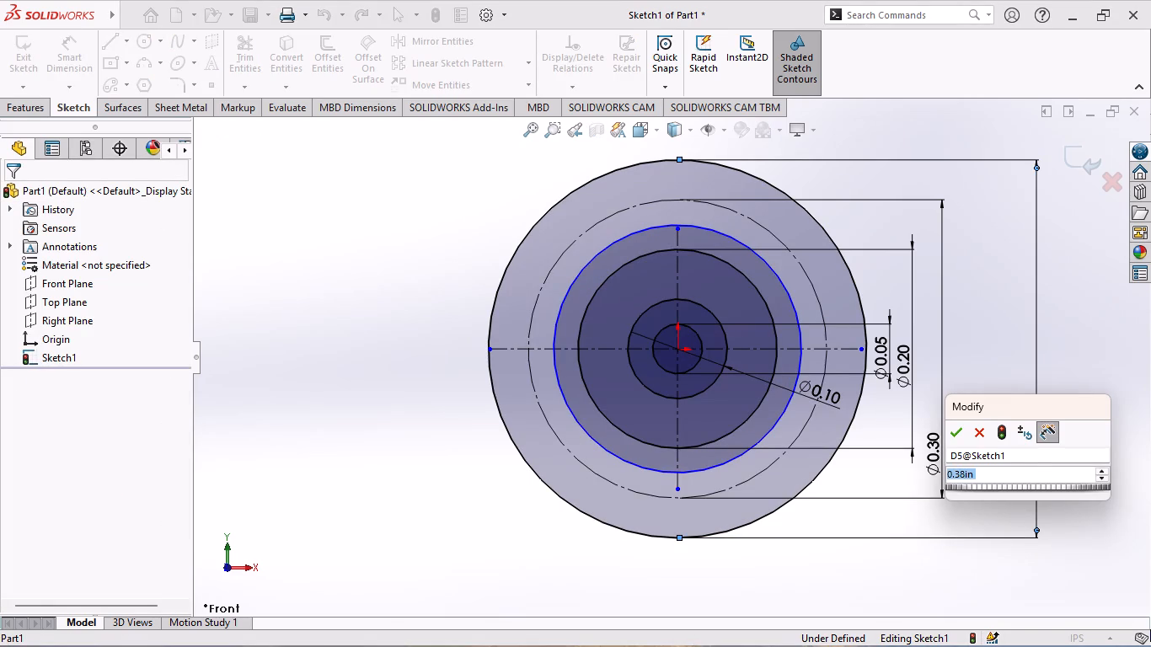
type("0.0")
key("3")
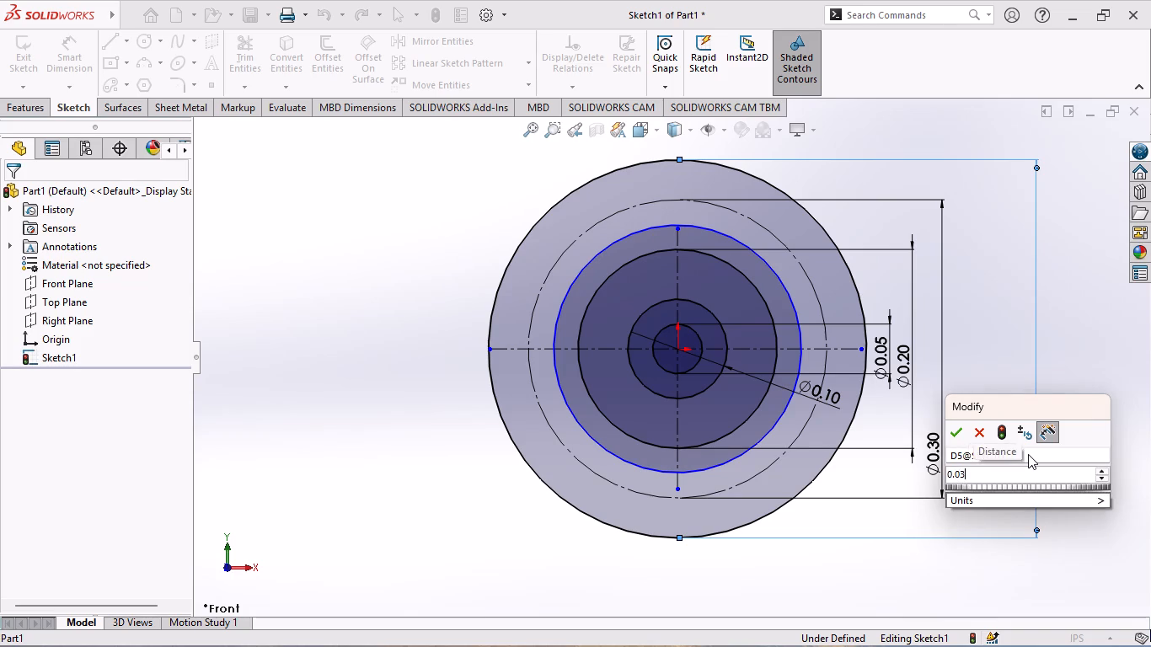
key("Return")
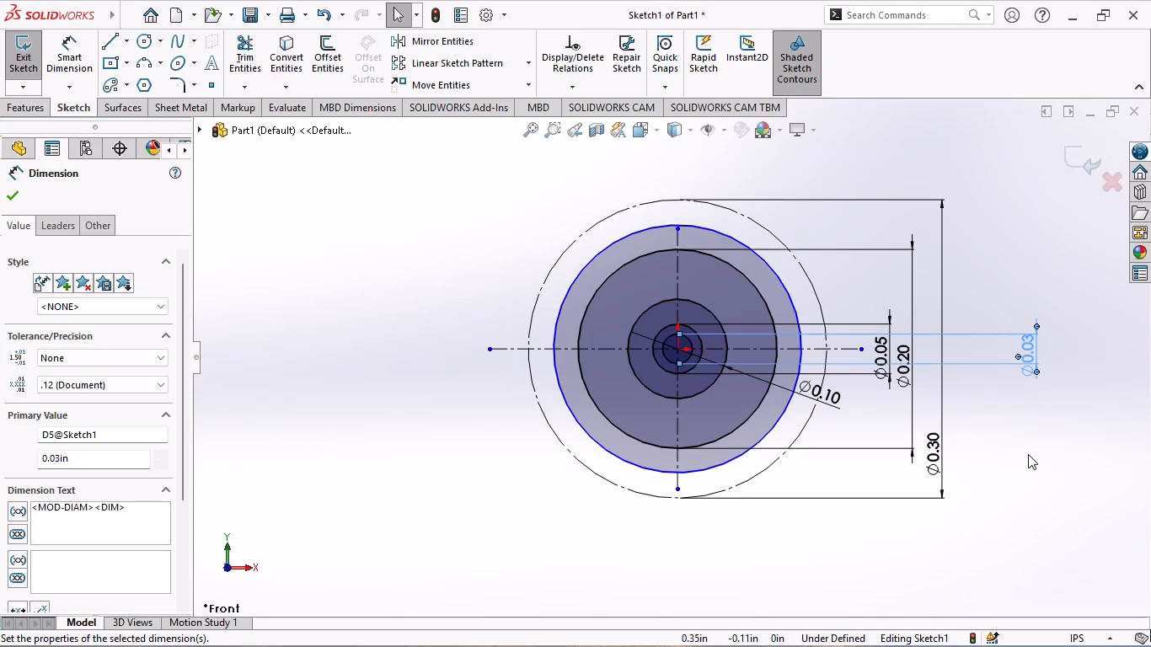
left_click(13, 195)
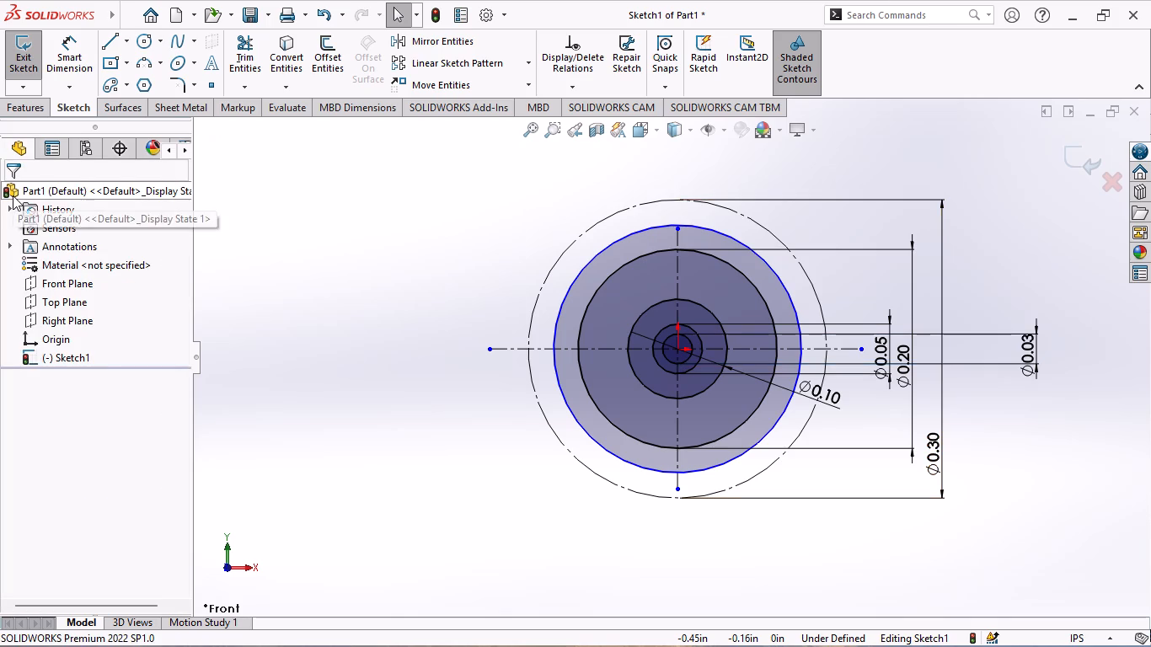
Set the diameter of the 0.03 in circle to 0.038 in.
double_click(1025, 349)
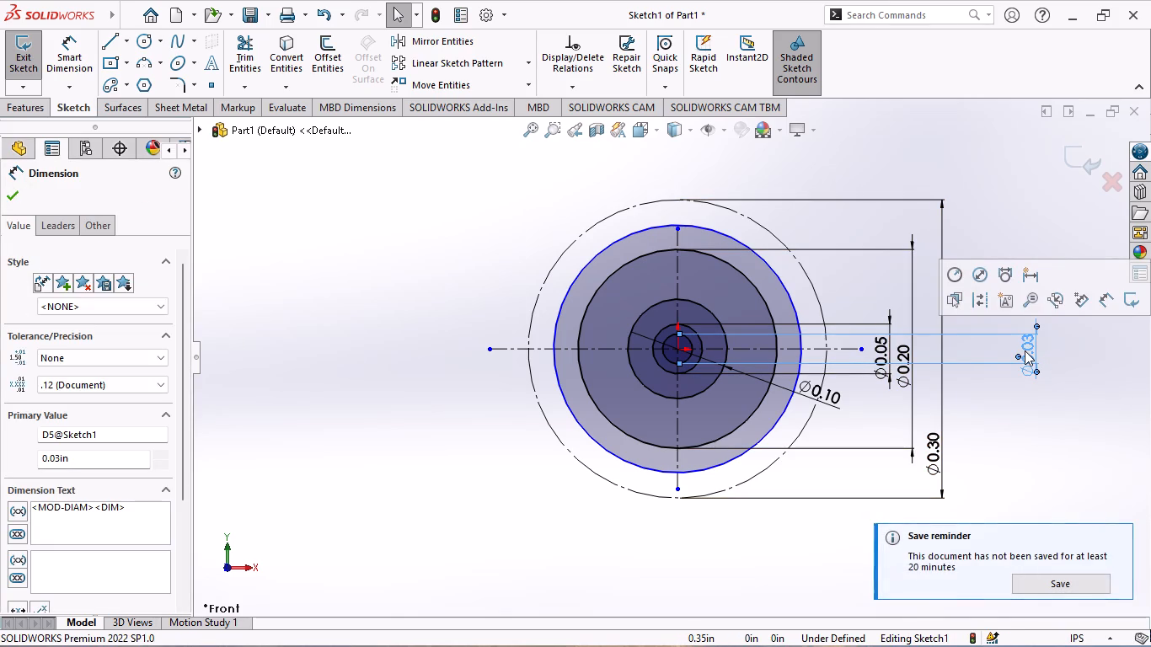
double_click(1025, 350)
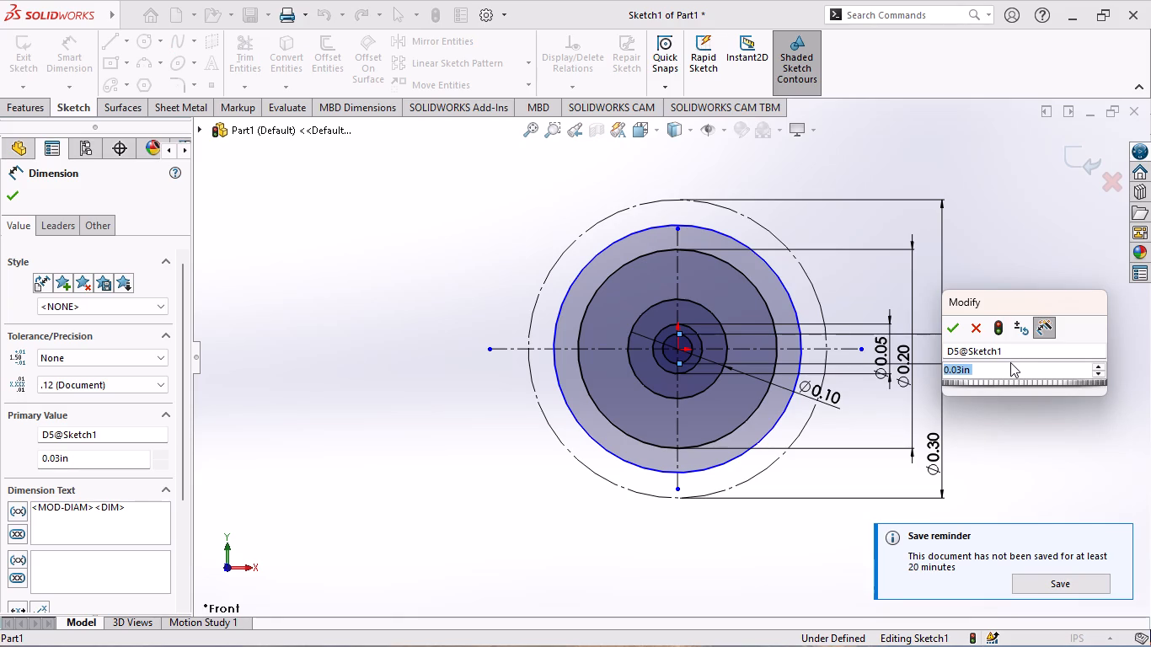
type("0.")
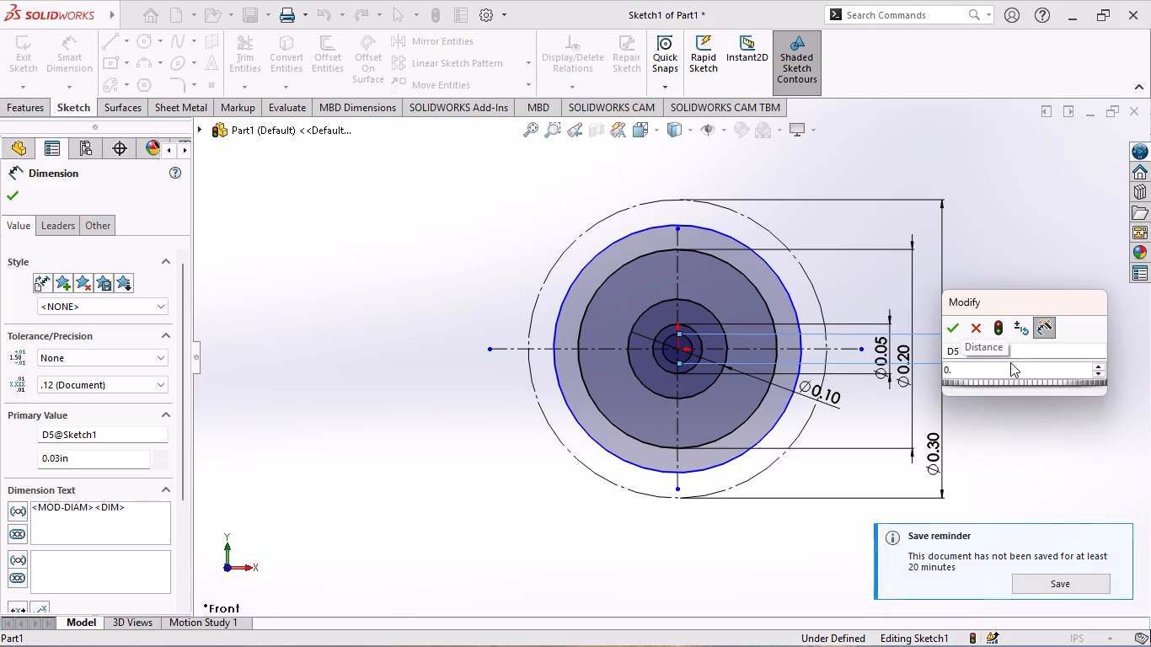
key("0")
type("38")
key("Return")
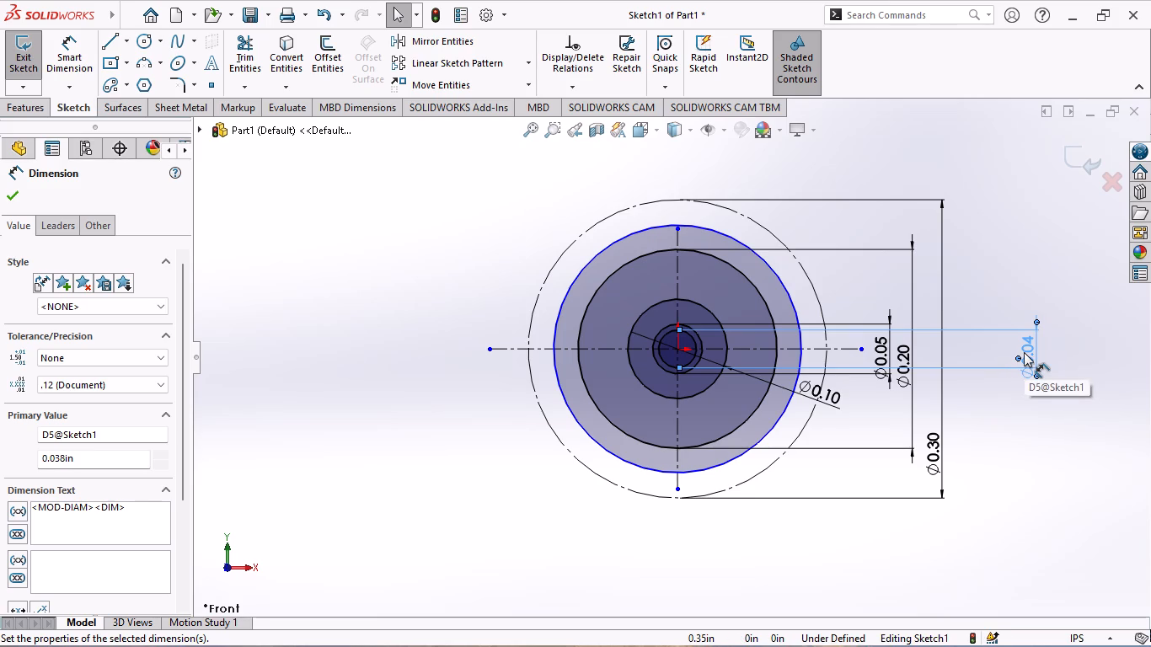
Set the diameter of the 0.038 in circle to 0.3 in, matching the construction circle.
double_click(1024, 352)
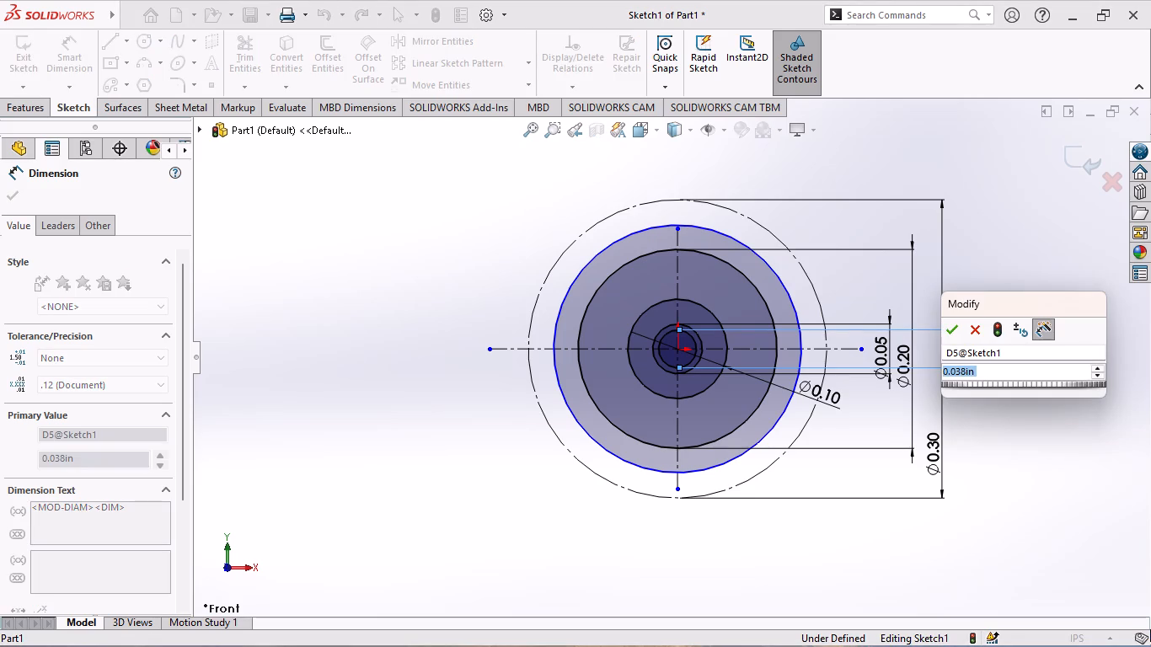
type("0.")
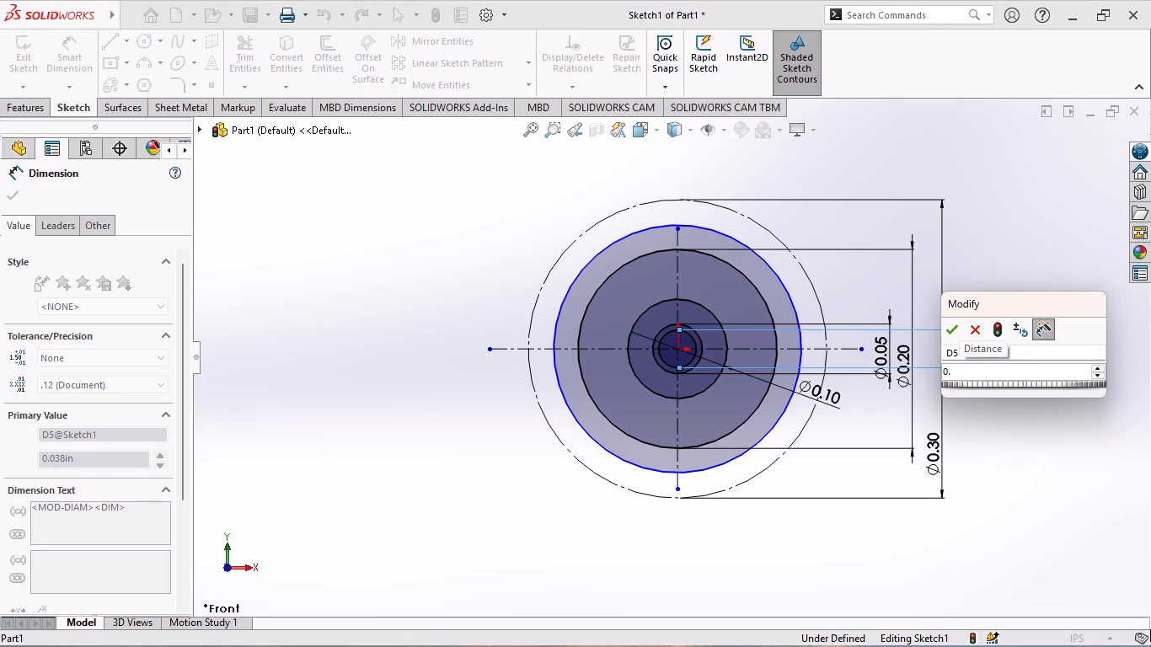
key("3")
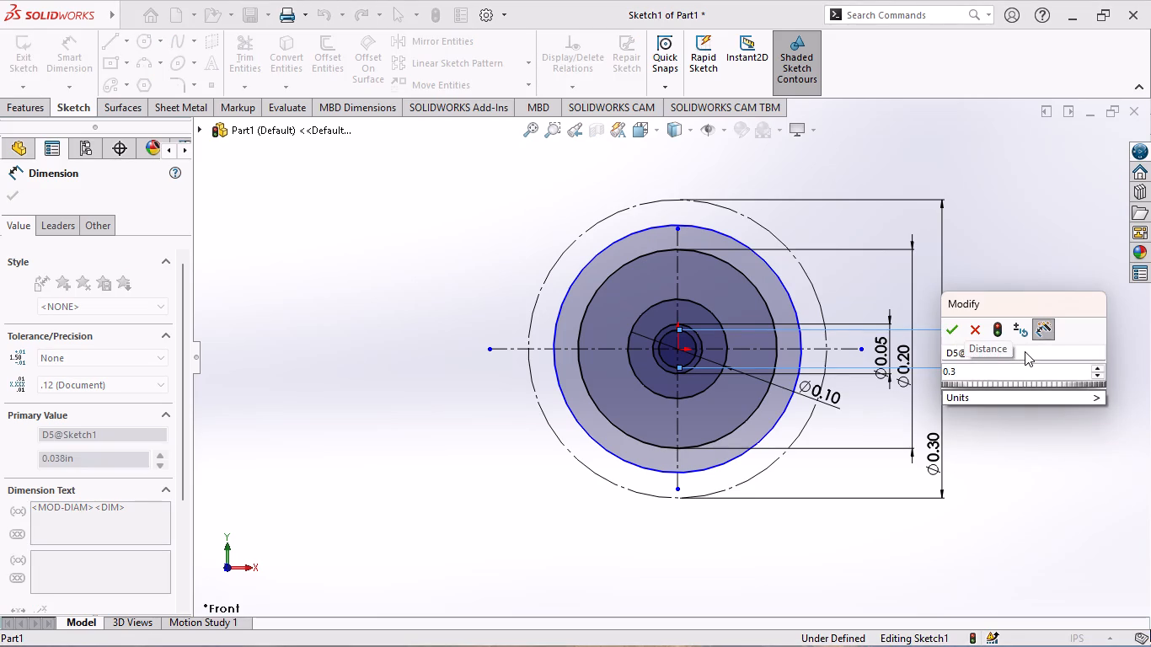
key("Return")
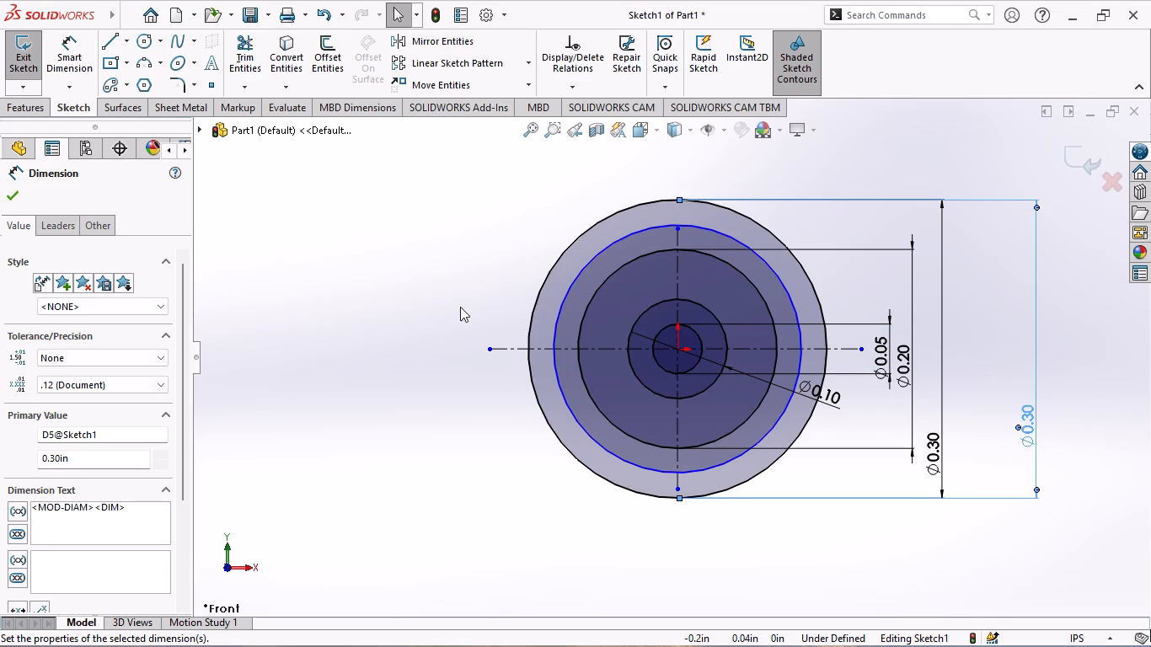
left_click(9, 182)
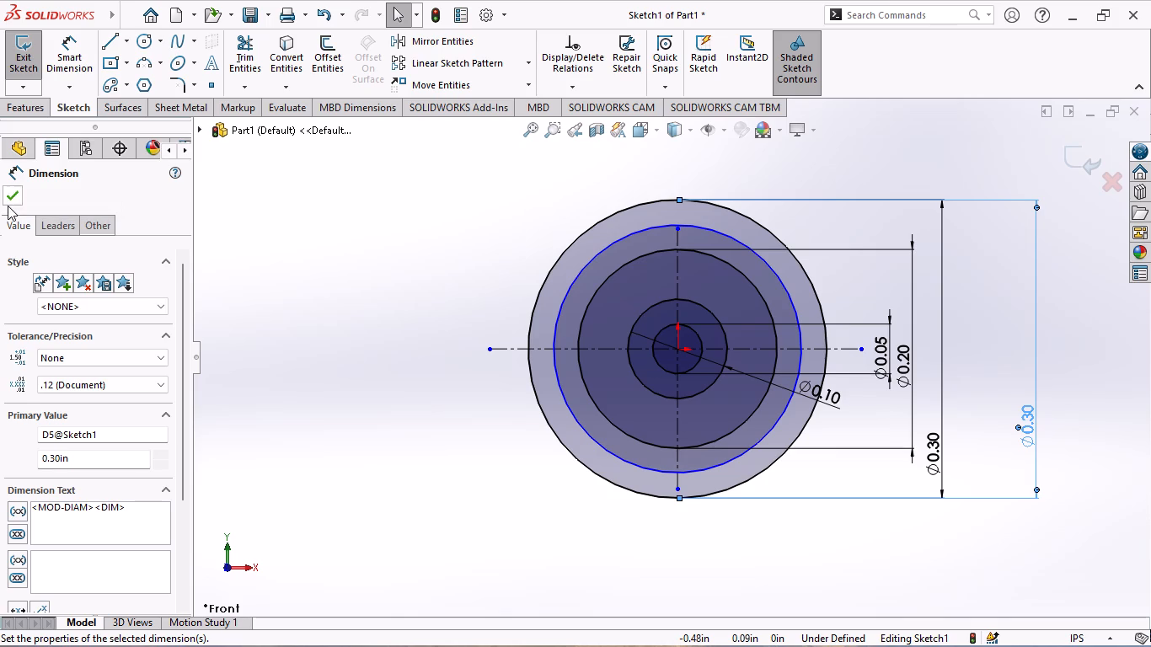
left_click(8, 195)
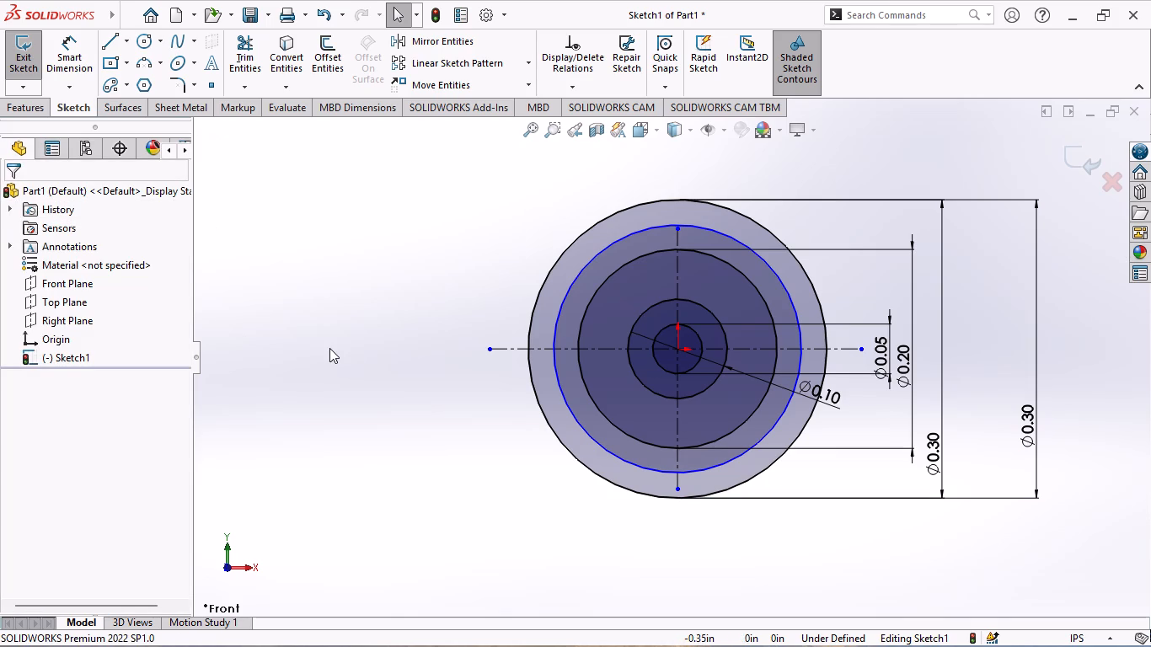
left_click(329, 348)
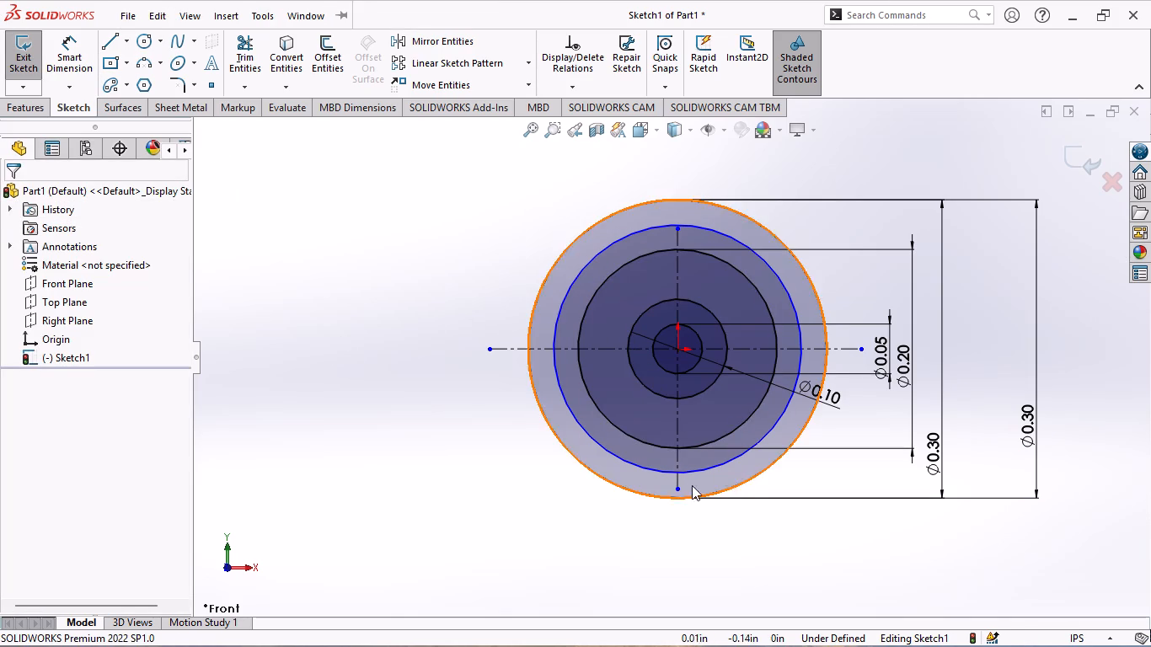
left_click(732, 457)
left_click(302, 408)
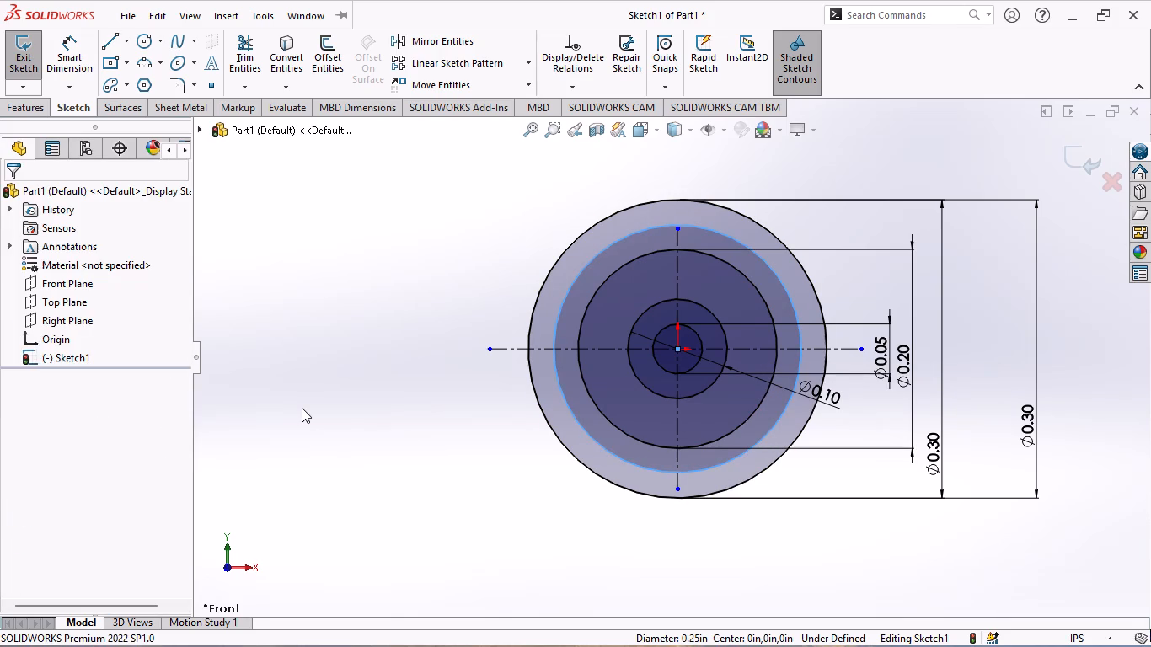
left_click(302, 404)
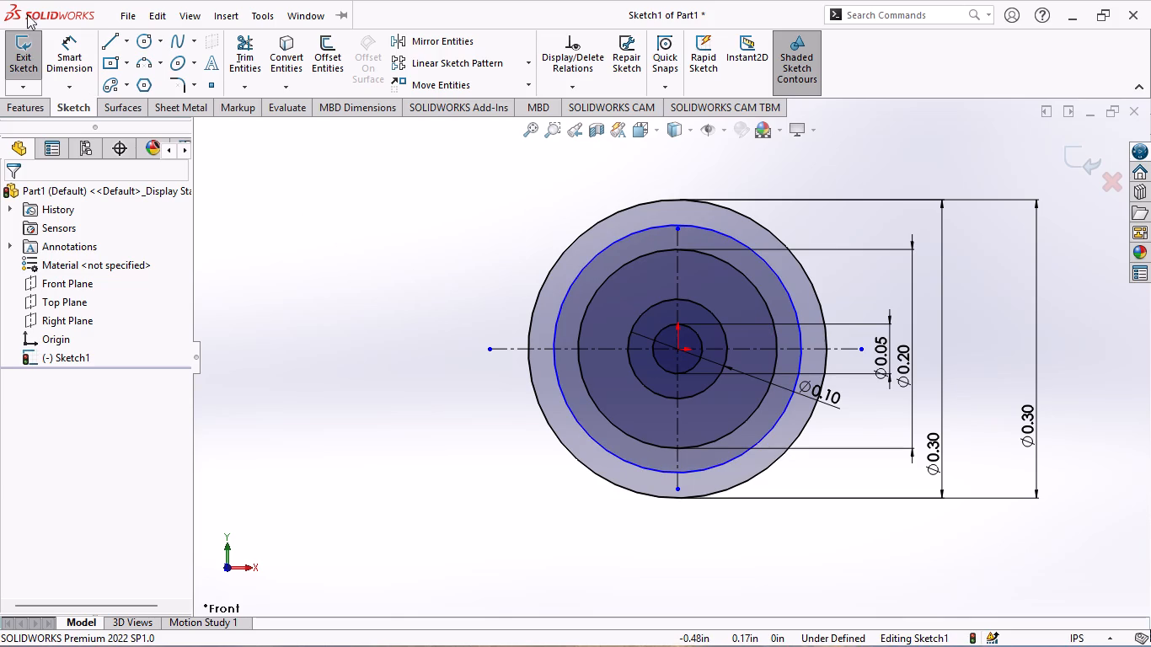
Add a diameter dimension to the circle lying between the 0.2 in and 0.3 in circles, keeping its size as drawn.
left_click(71, 57)
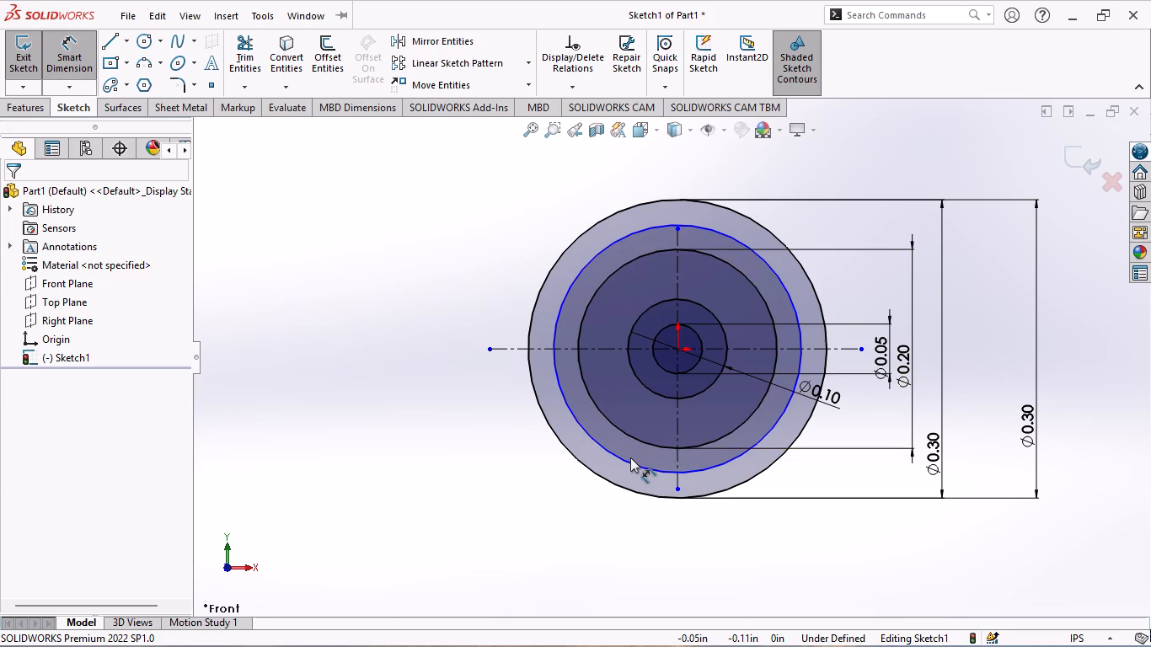
left_click(630, 458)
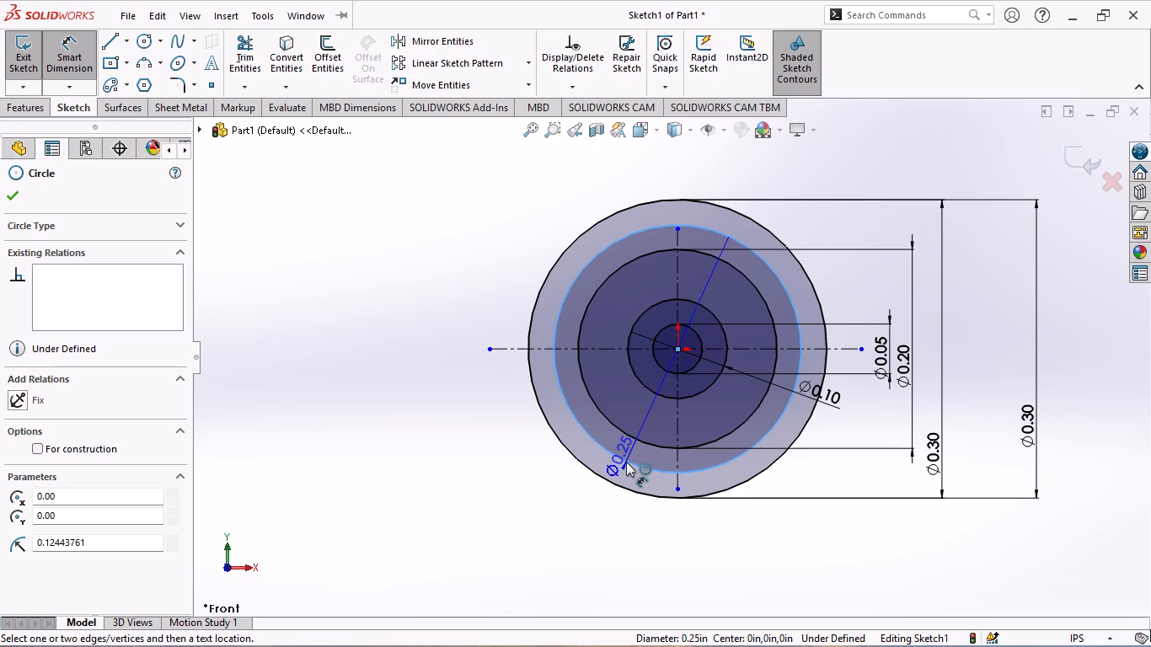
scroll(626, 462, "up", 1)
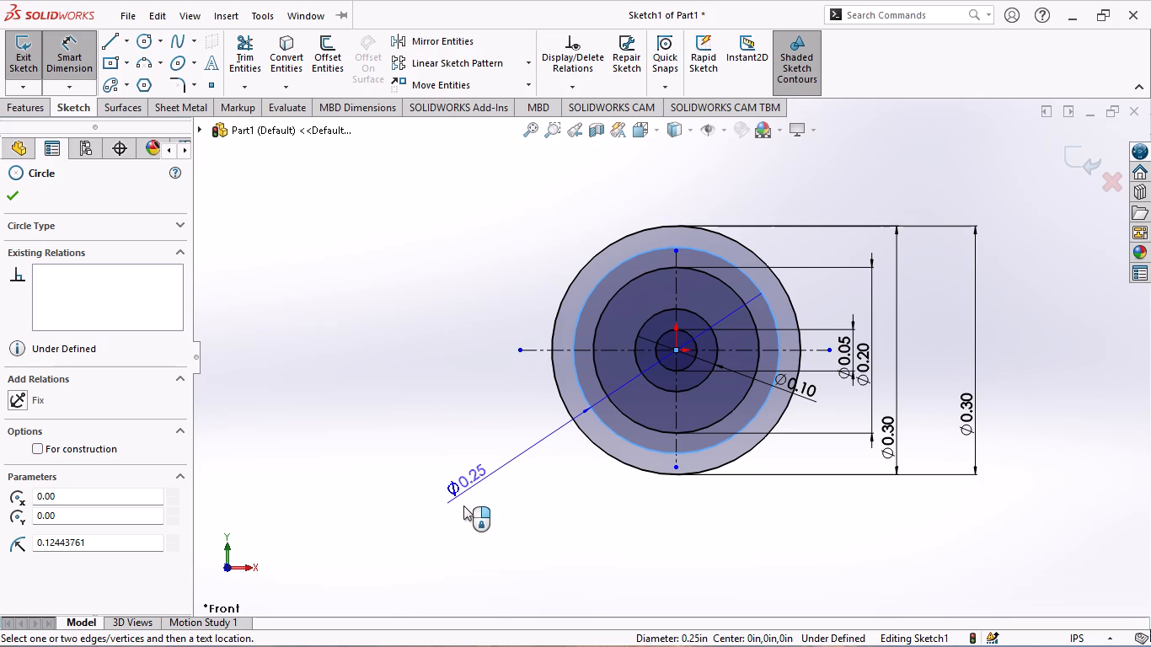
left_click(463, 505)
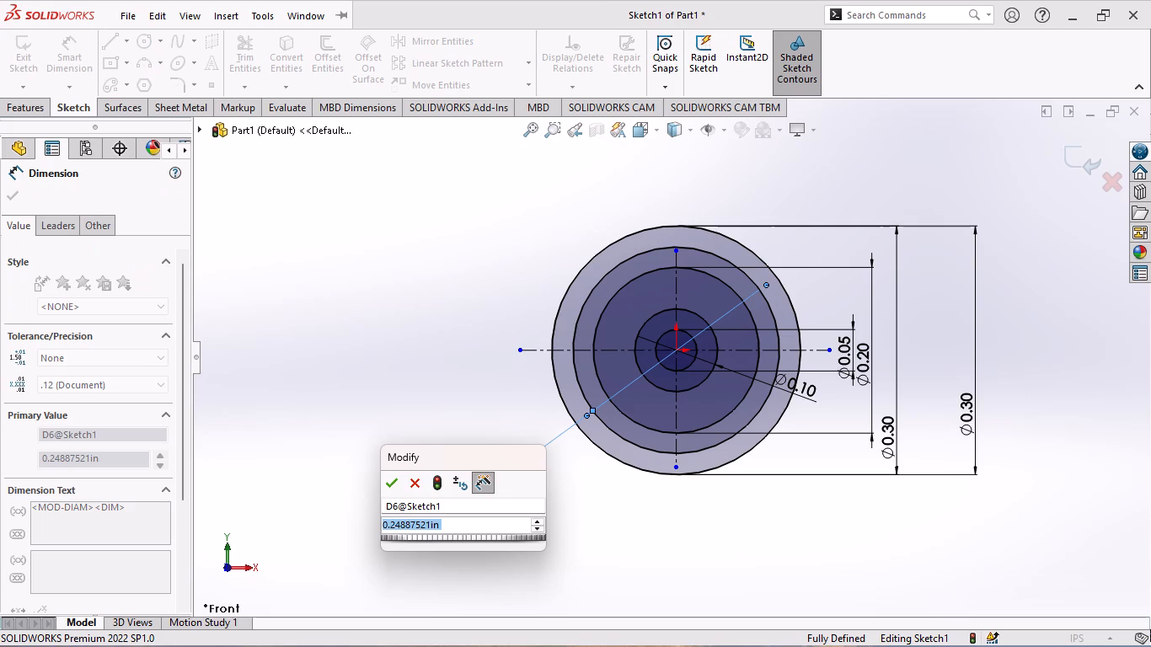
left_click(385, 478)
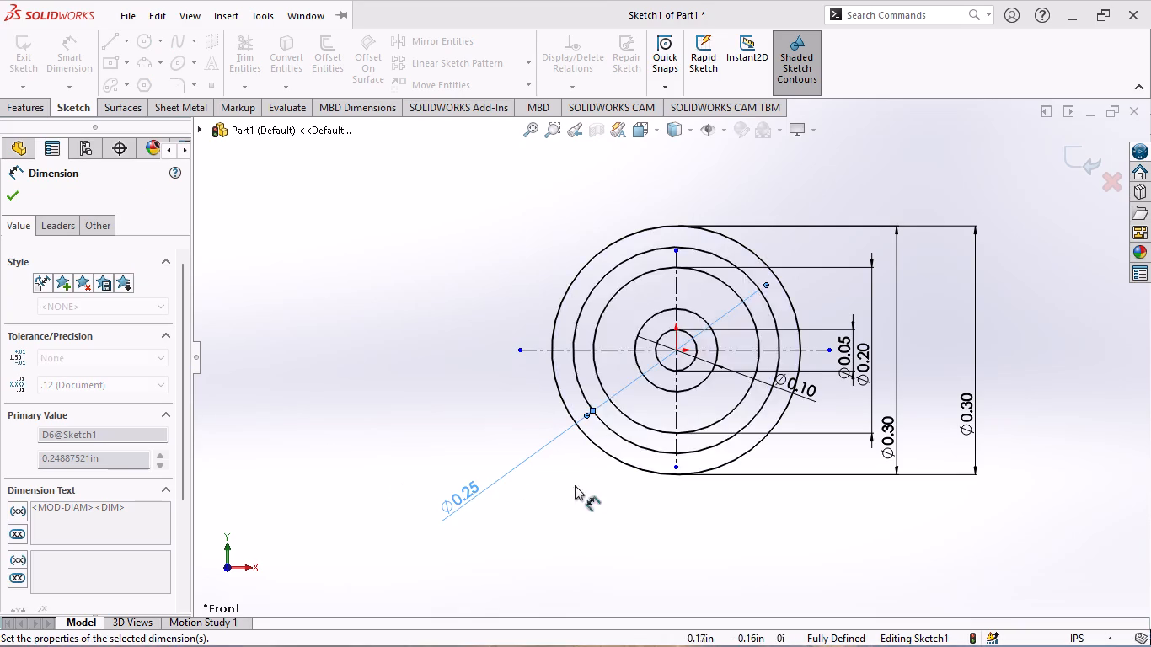
left_click(253, 275)
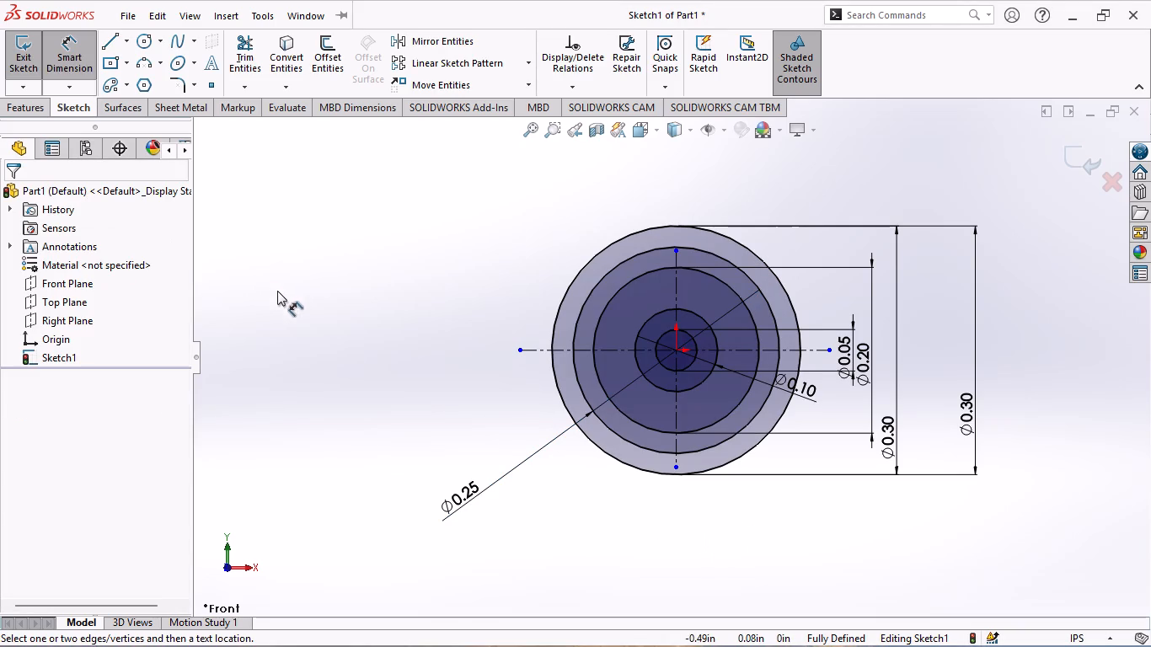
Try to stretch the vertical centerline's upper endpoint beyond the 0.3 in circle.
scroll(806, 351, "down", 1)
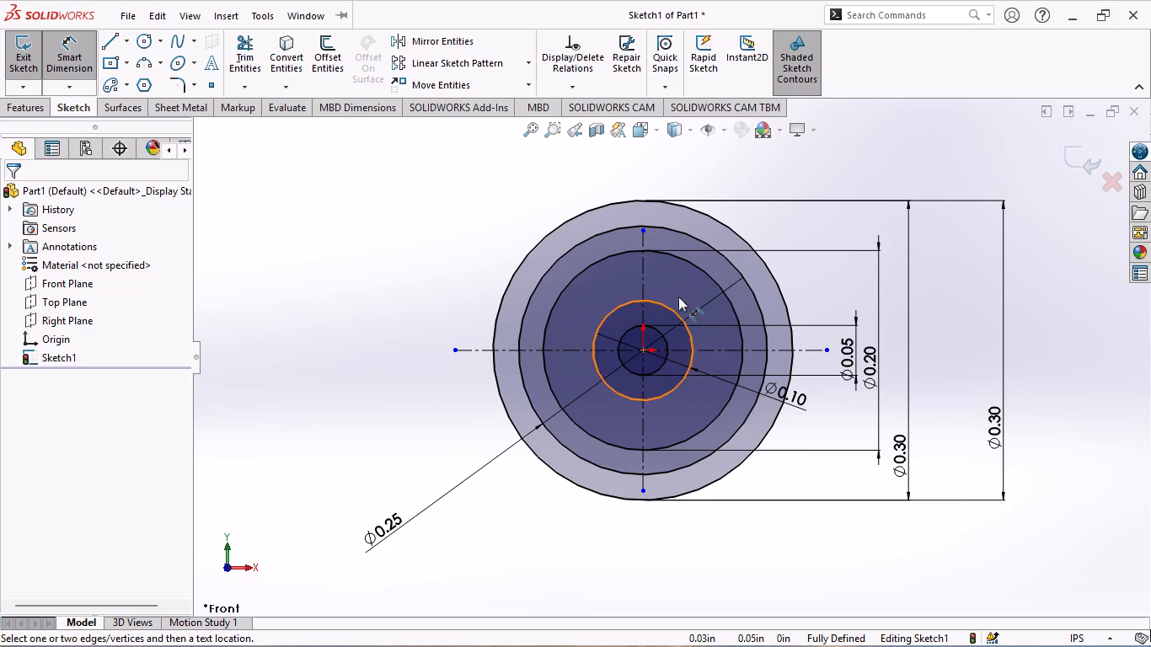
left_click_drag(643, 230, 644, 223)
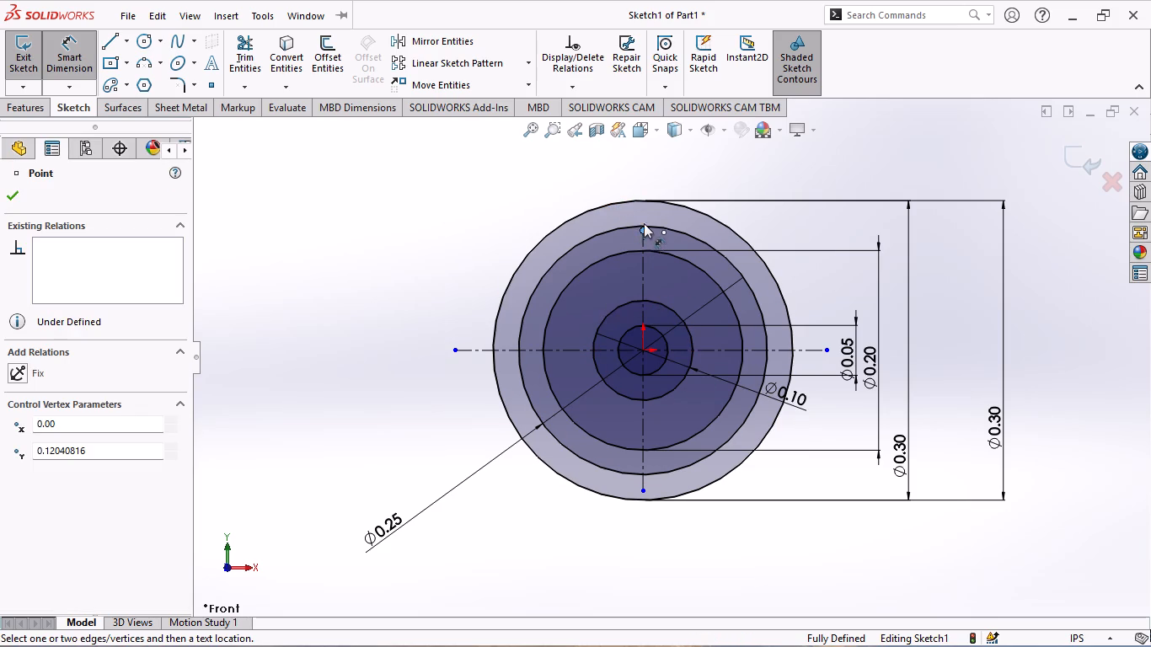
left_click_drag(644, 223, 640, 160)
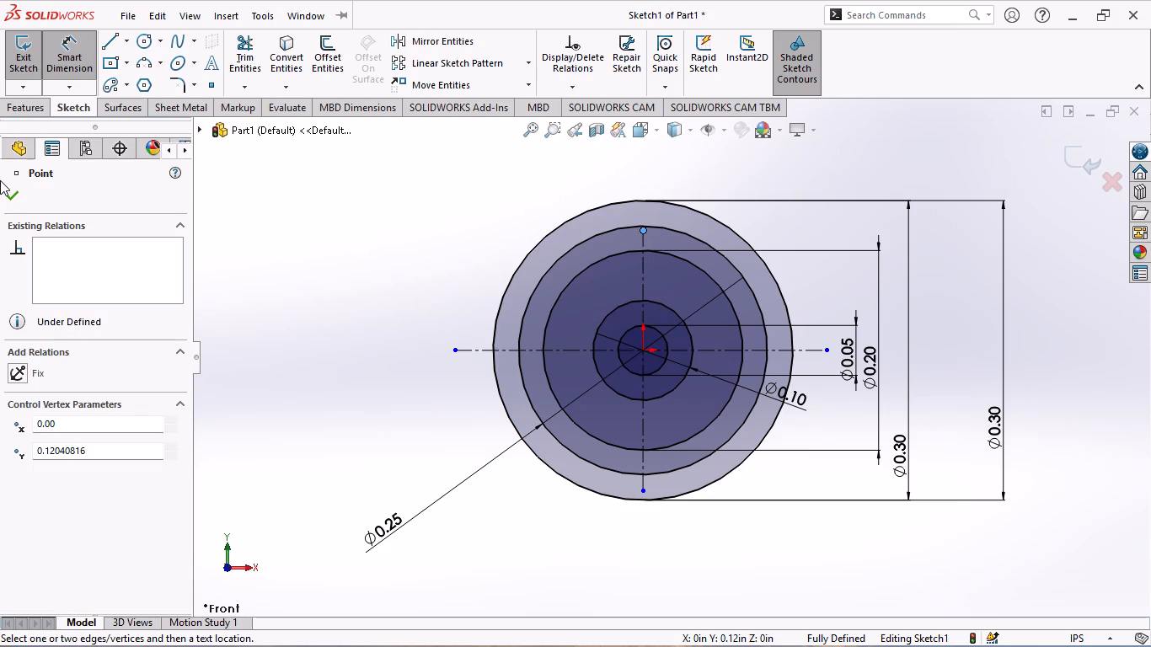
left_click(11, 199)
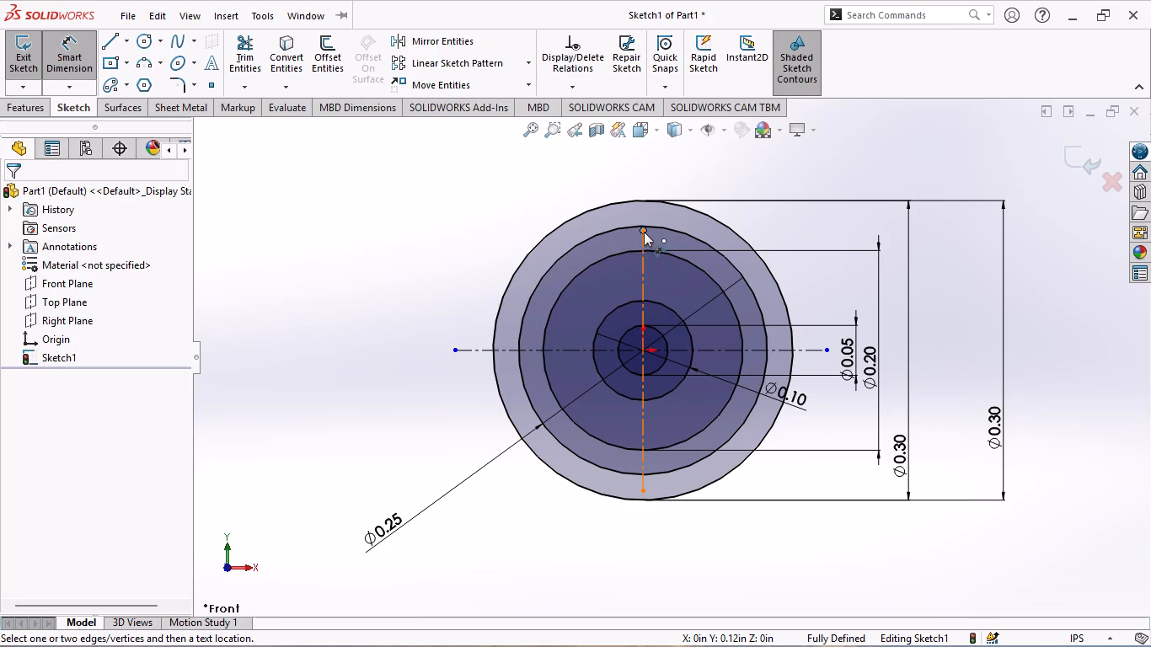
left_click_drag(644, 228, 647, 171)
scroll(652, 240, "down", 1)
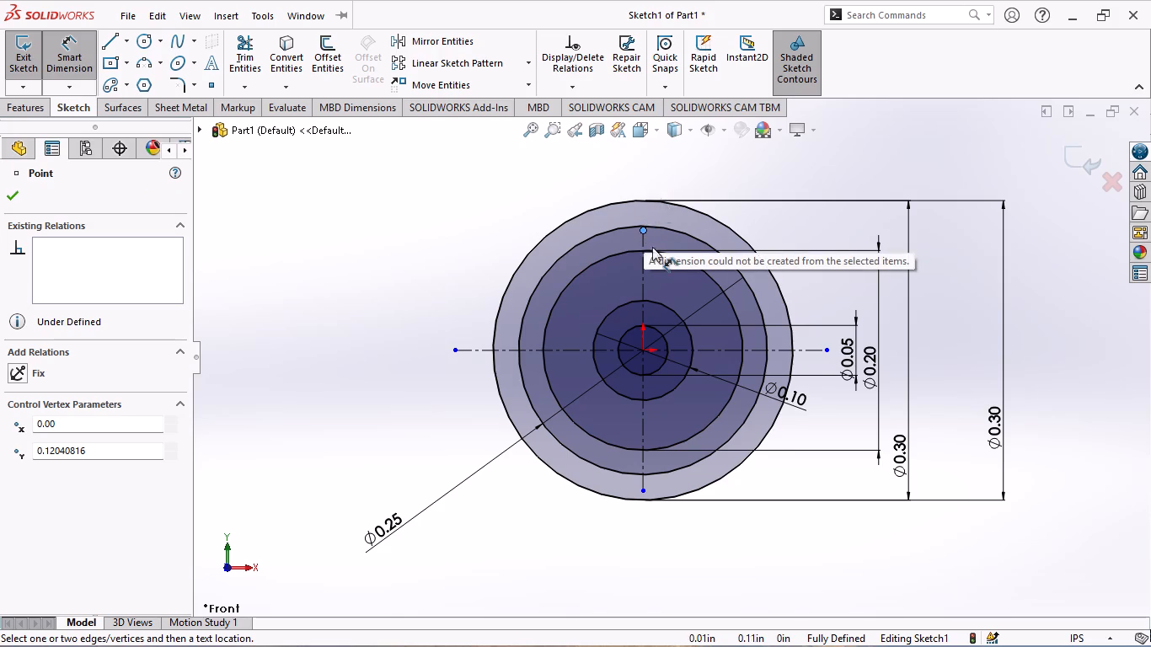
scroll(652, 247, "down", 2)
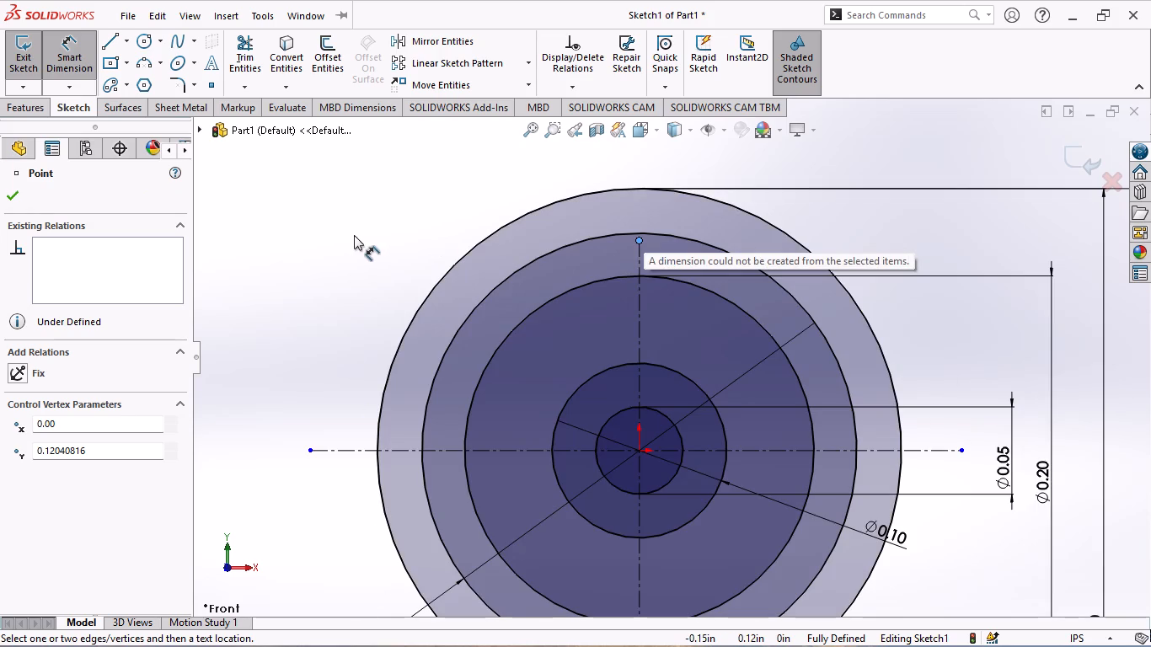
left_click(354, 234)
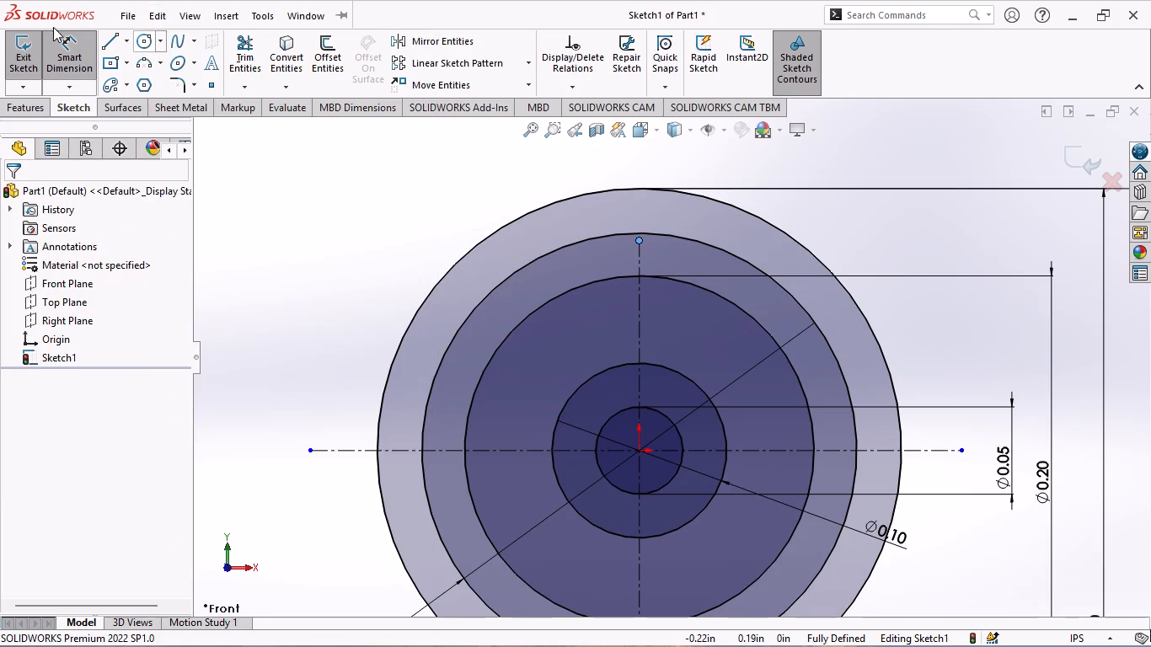
Extend the vertical centerline past the 0.3 in circle, to about 0.18 in above and 0.17 in below the origin.
left_click(62, 49)
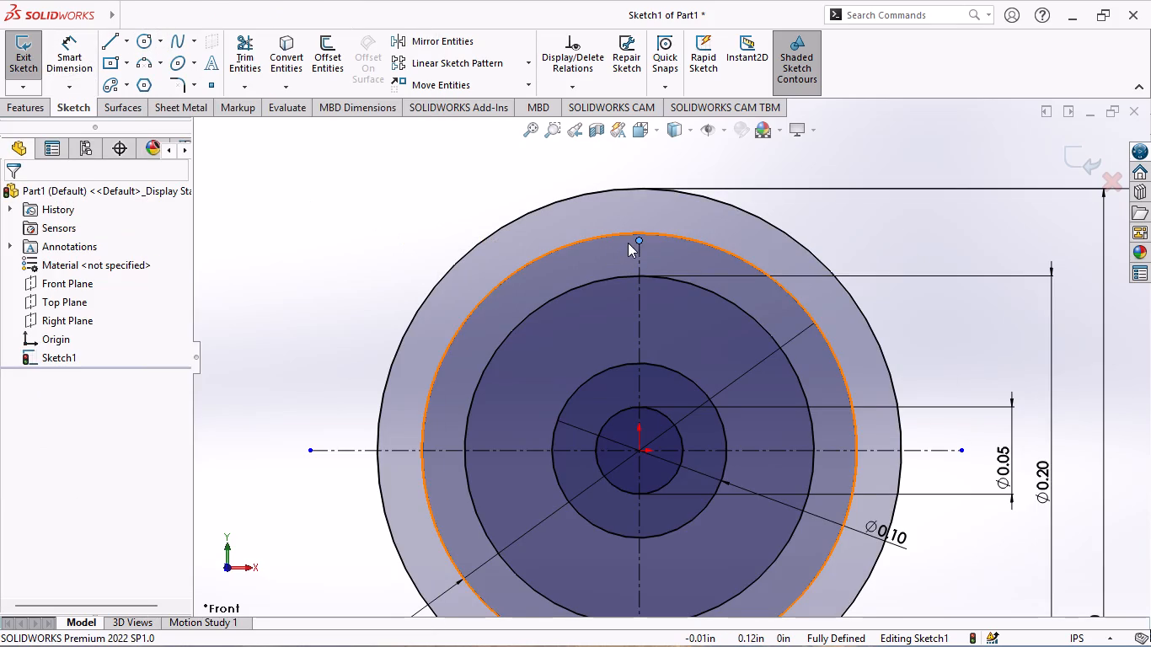
left_click_drag(638, 238, 640, 199)
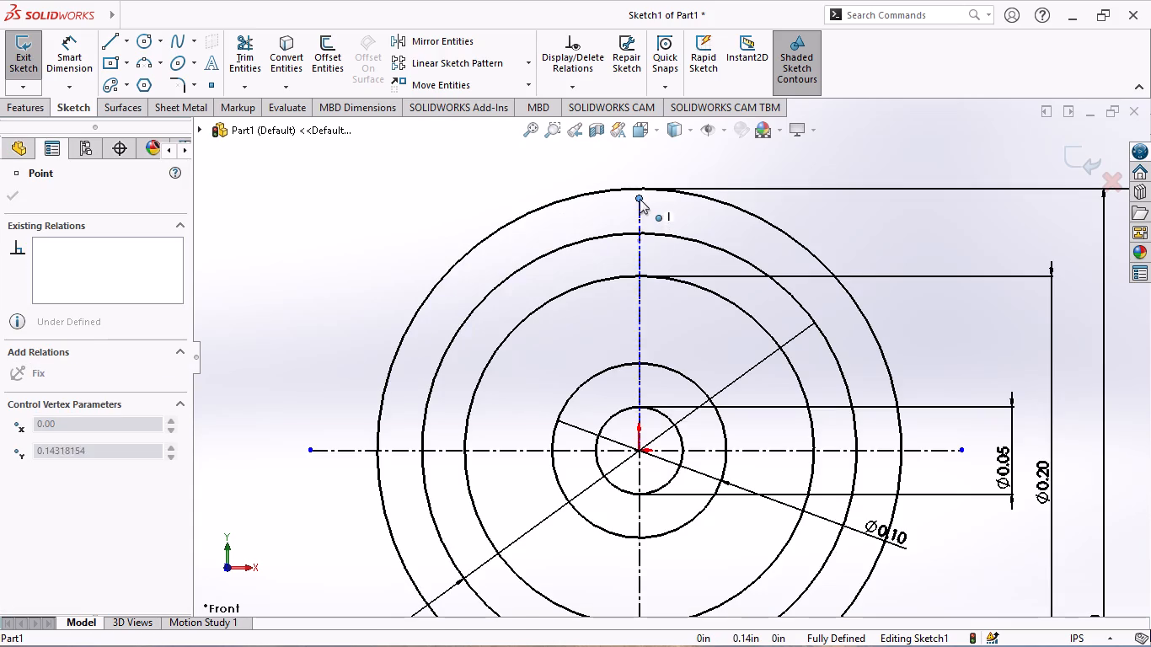
left_click_drag(640, 199, 642, 174)
scroll(647, 189, "up", 2)
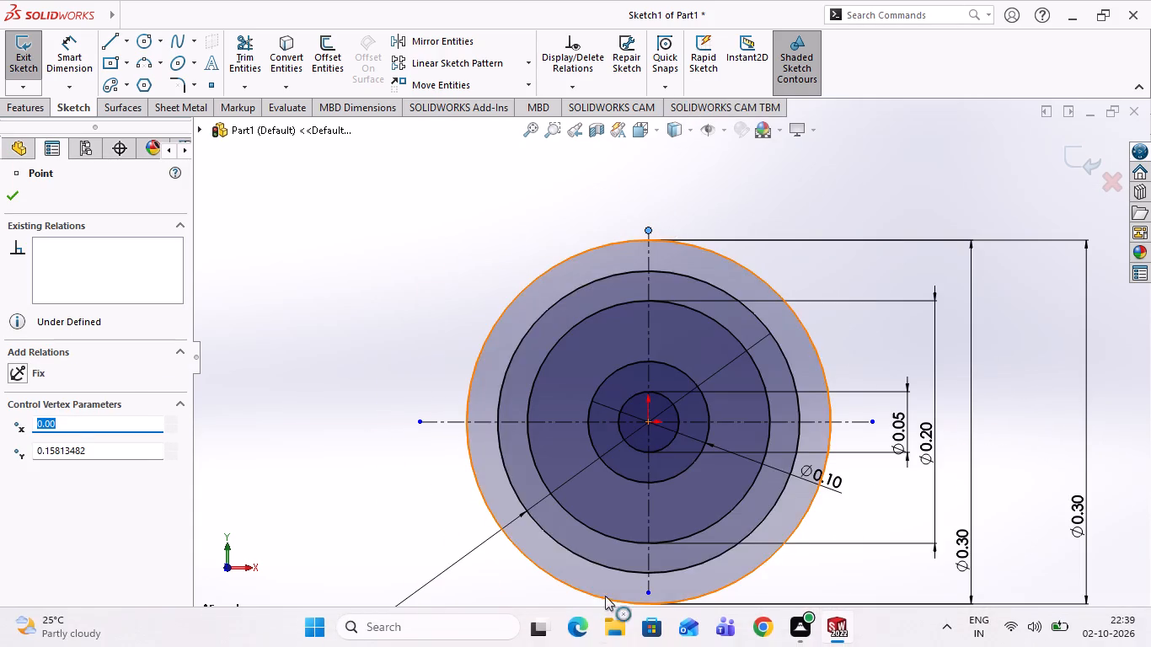
scroll(620, 563, "up", 3)
scroll(653, 489, "down", 2)
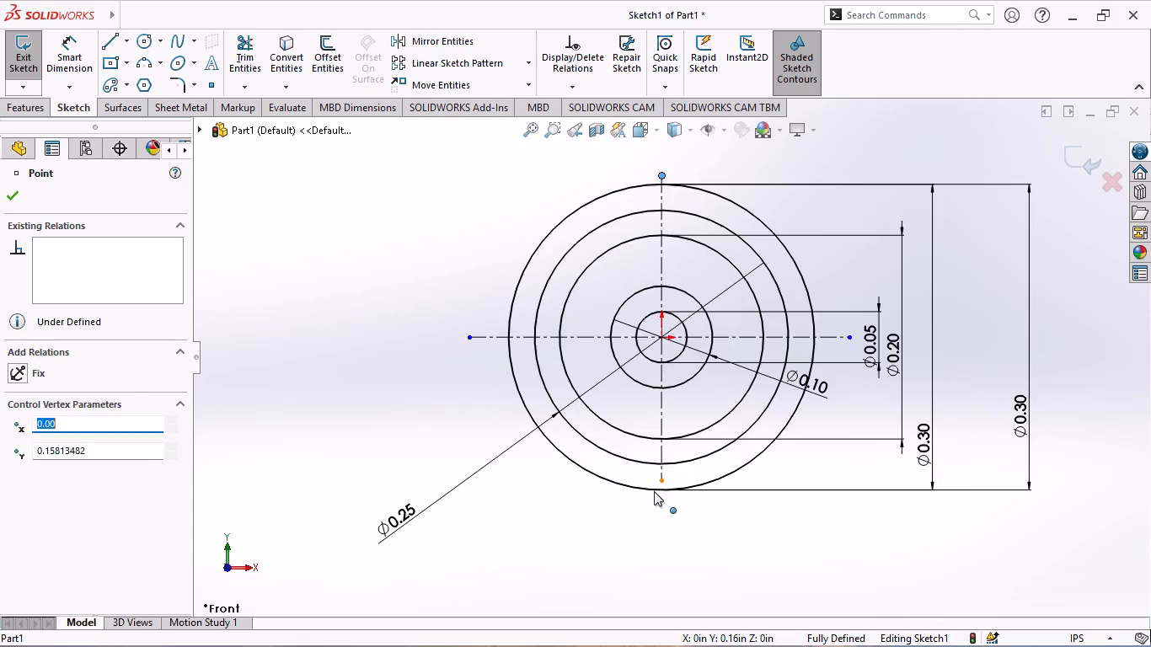
left_click_drag(661, 479, 670, 505)
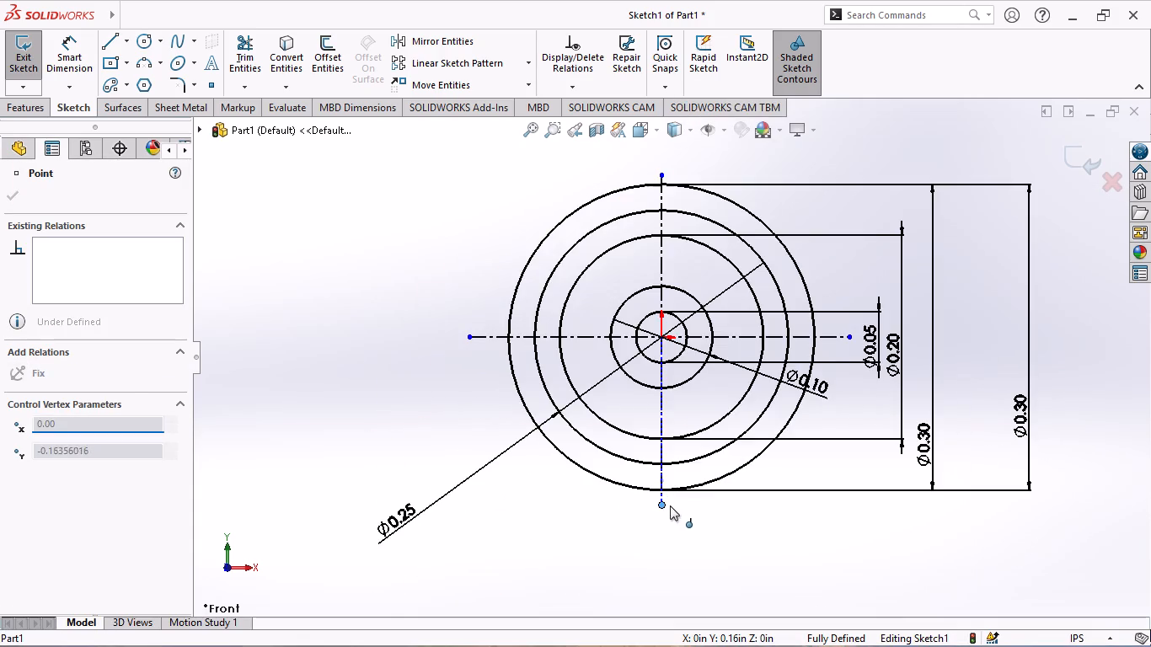
left_click_drag(670, 505, 671, 512)
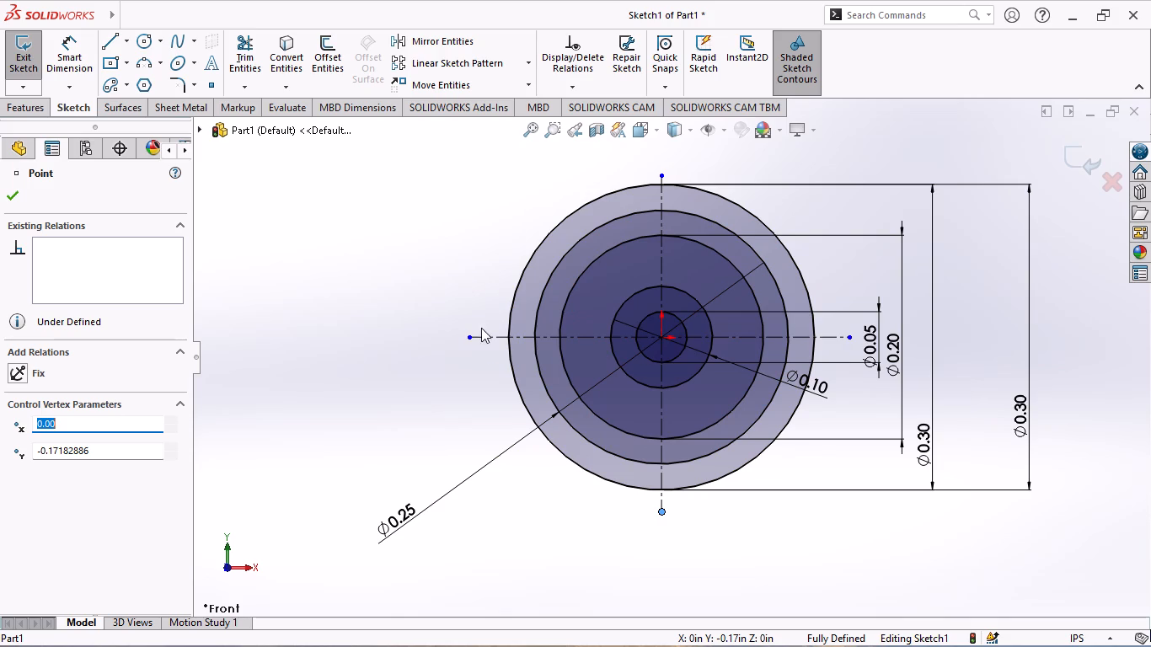
left_click_drag(468, 336, 454, 334)
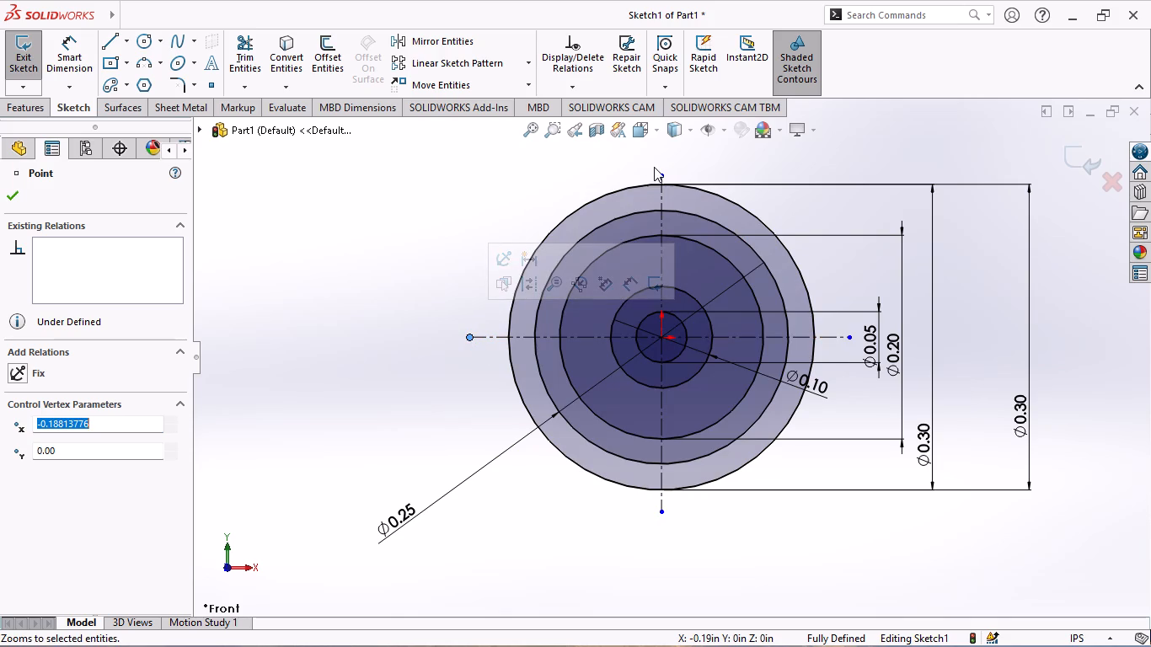
left_click_drag(659, 174, 659, 152)
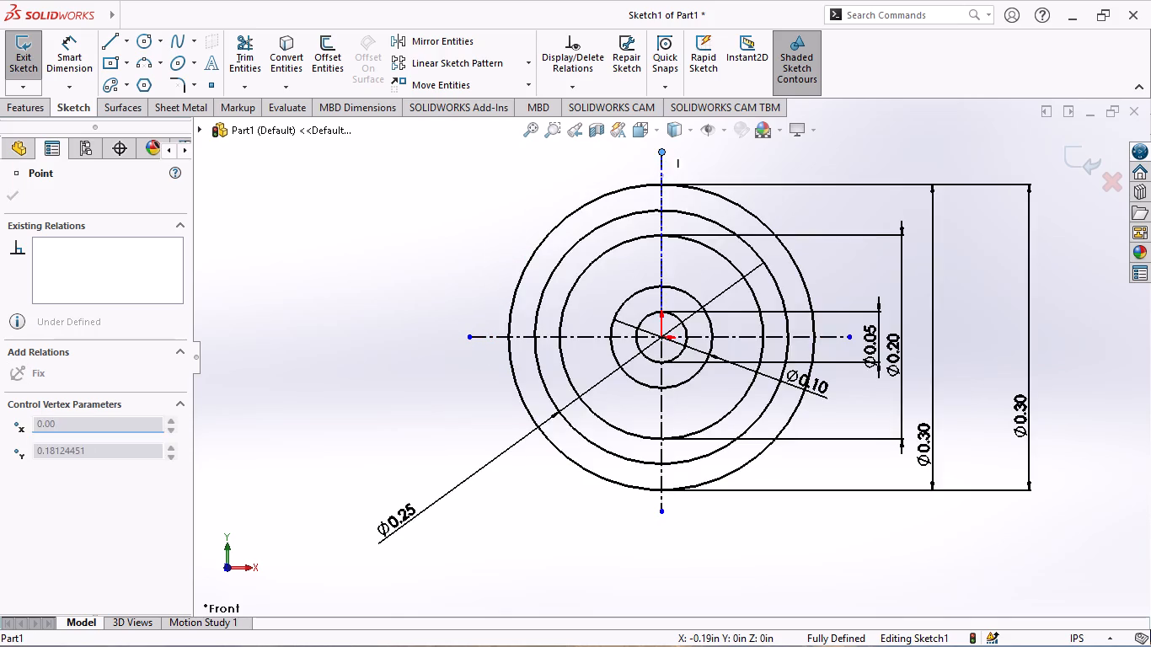
left_click(471, 335)
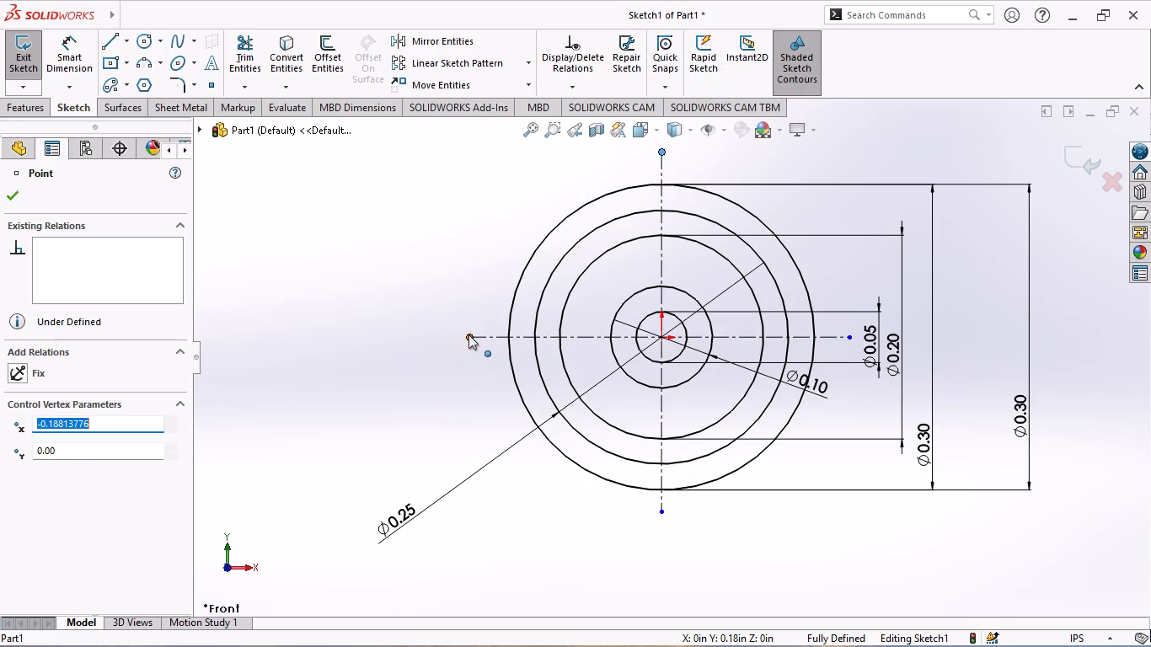
left_click(17, 195)
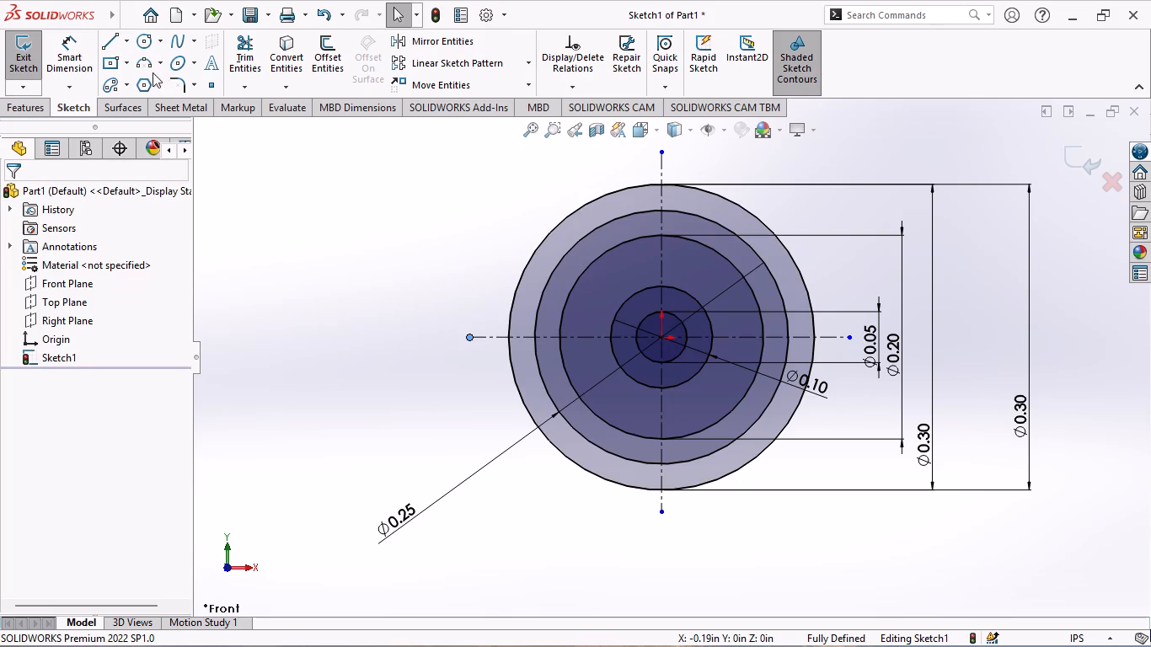
Sketch a circle centered at the origin, outside the 0.3 in circle, with a radius of about 0.172 in.
left_click(141, 44)
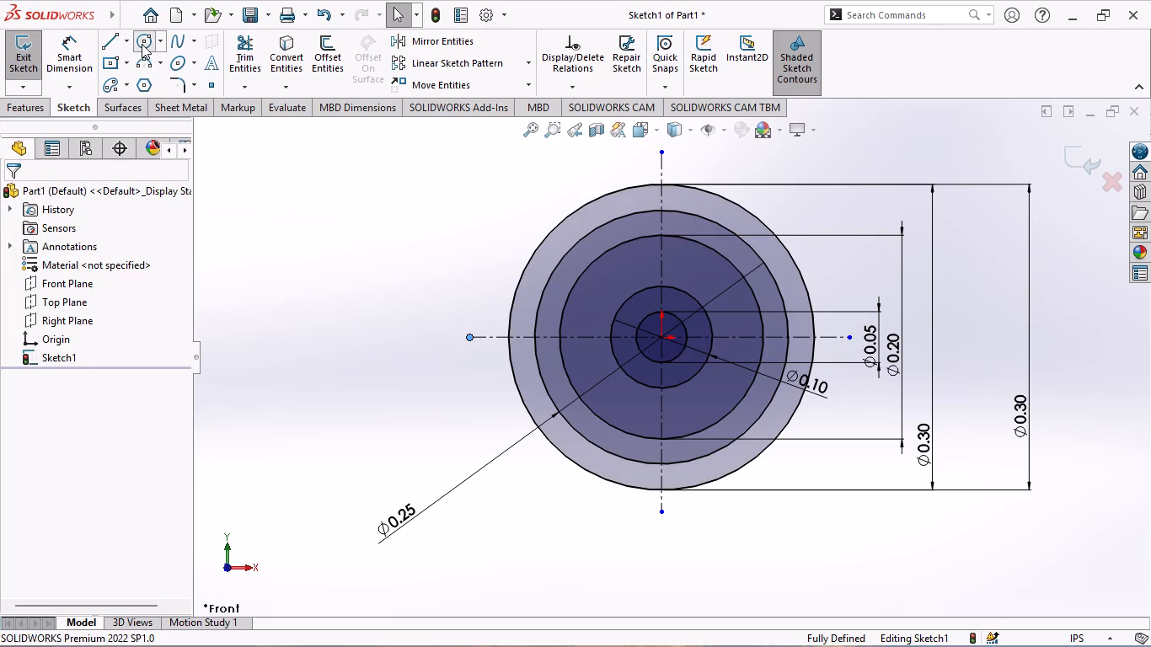
left_click(661, 339)
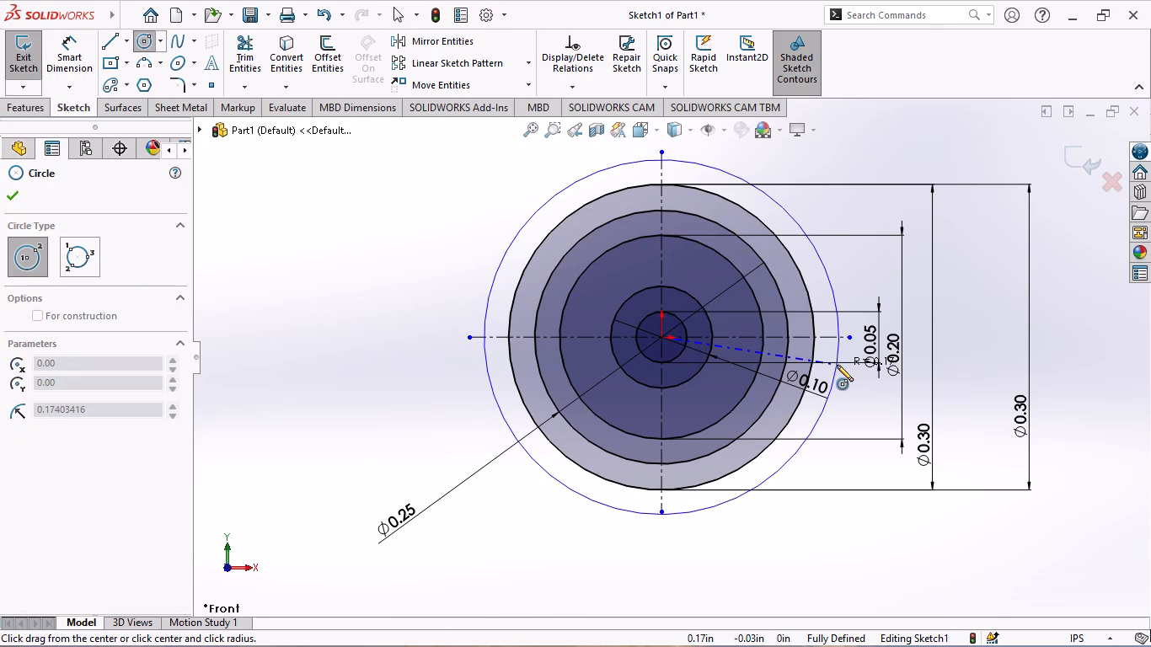
left_click(835, 365)
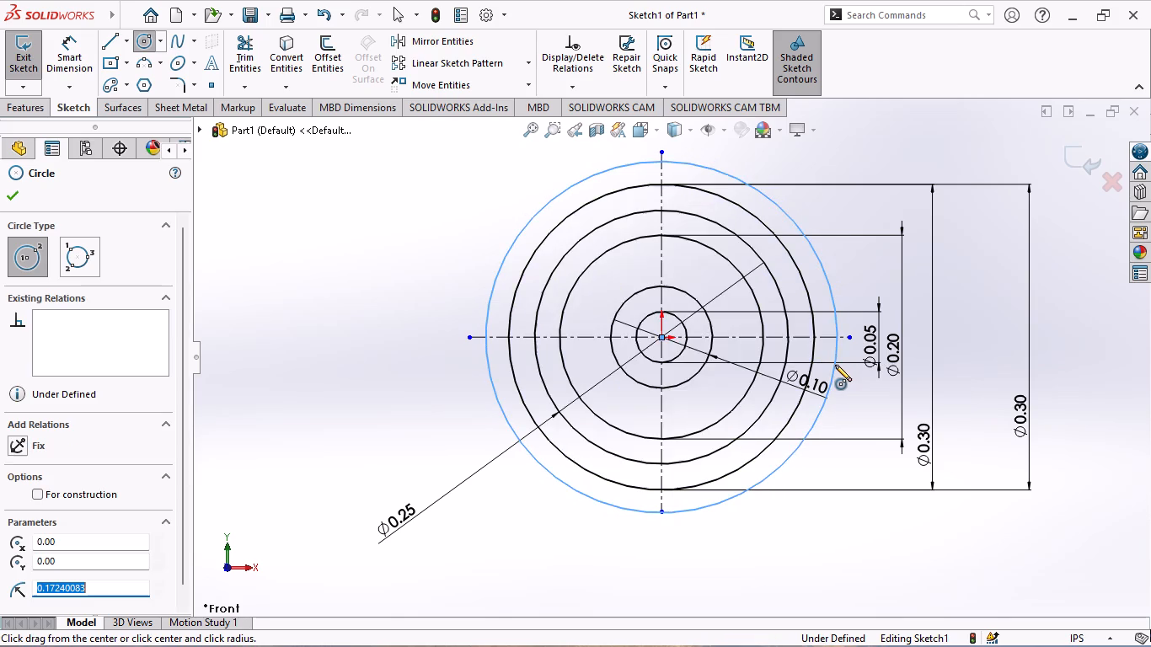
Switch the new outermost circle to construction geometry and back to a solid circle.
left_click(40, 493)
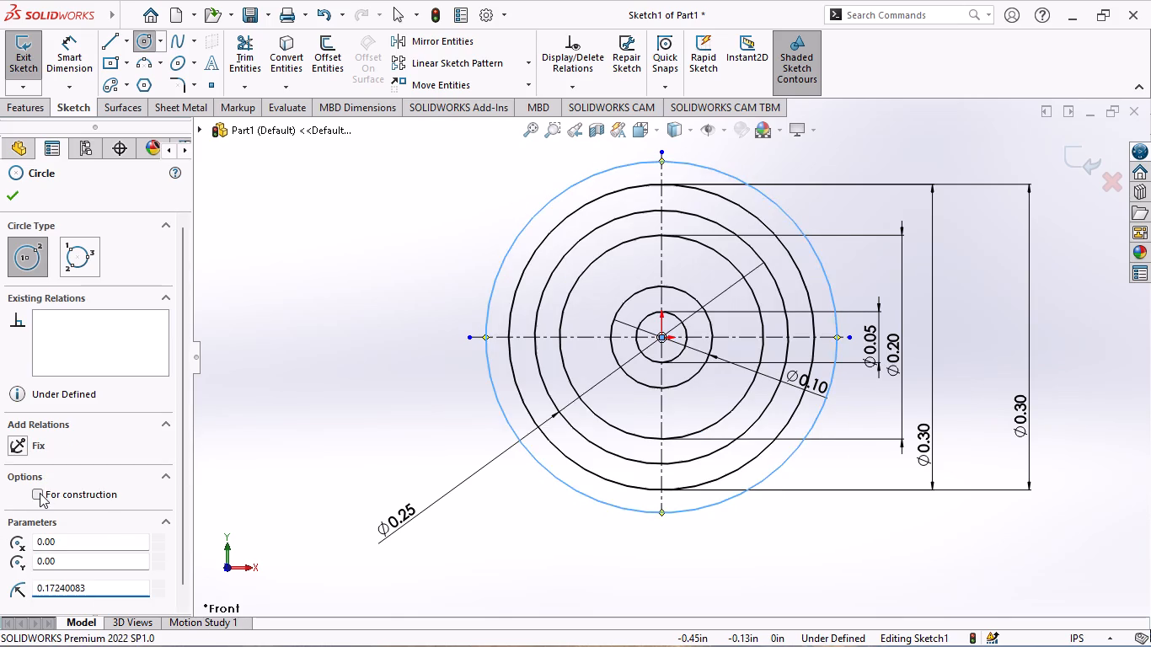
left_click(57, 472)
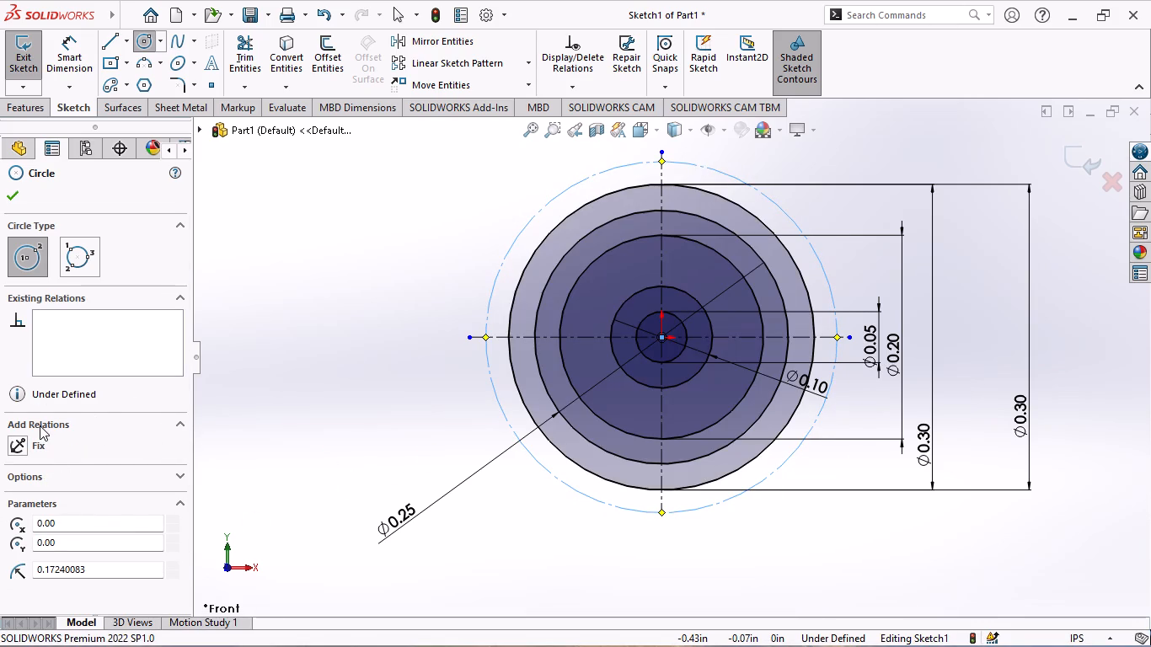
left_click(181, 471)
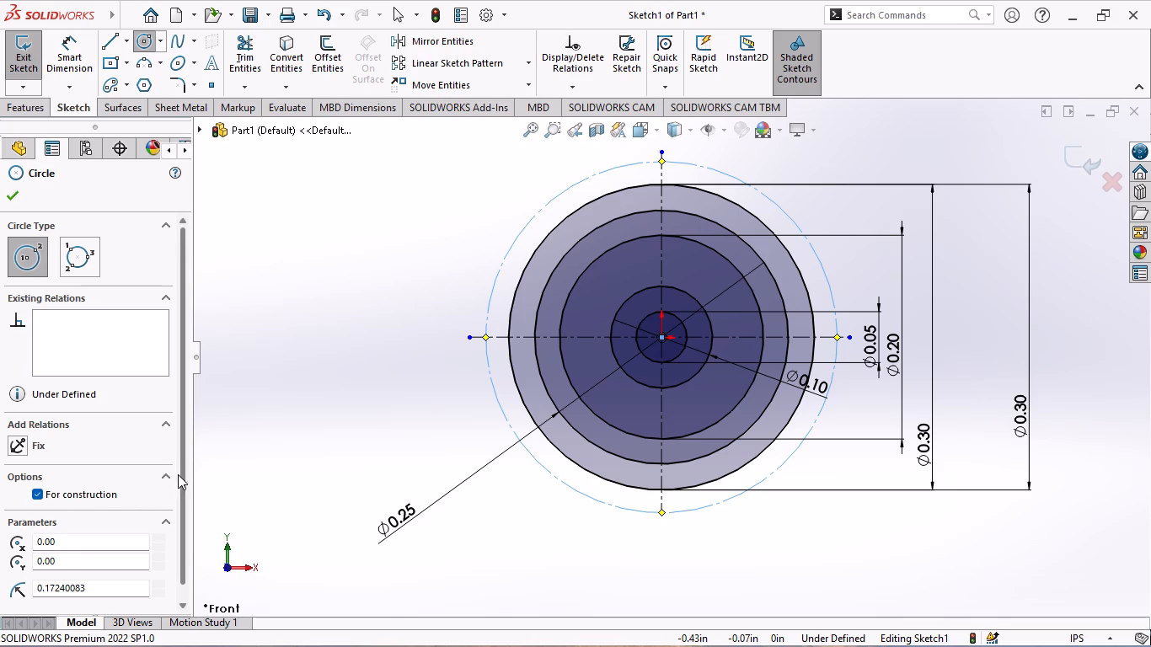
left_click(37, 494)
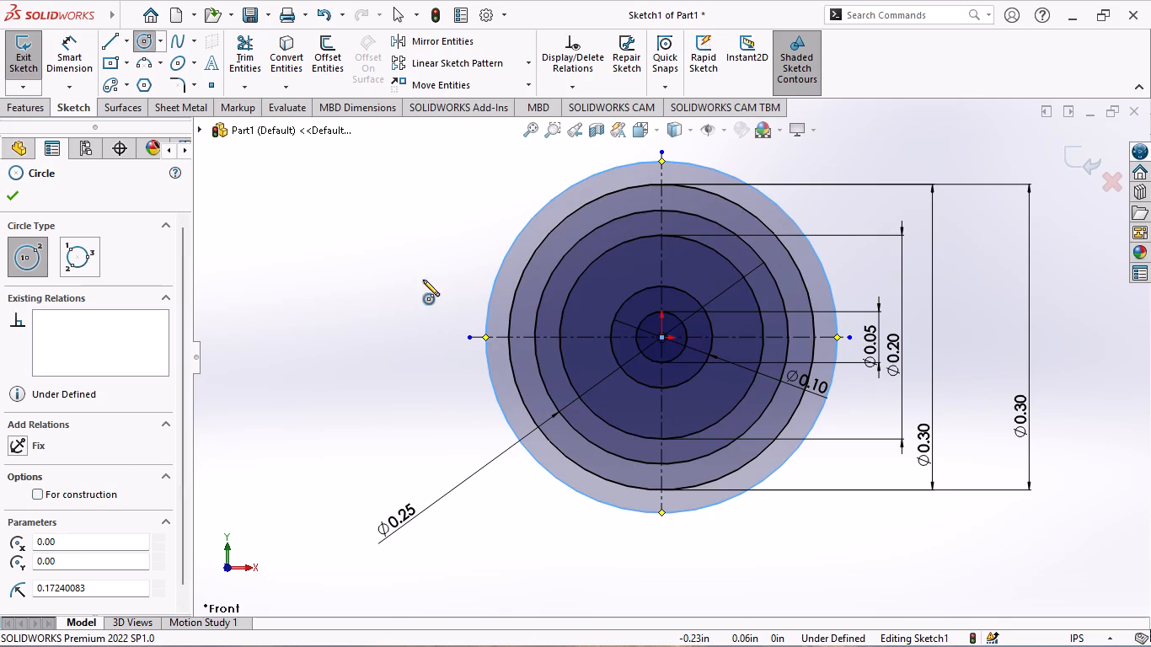
Convert the solid 0.3 in circle to construction geometry.
left_click(16, 195)
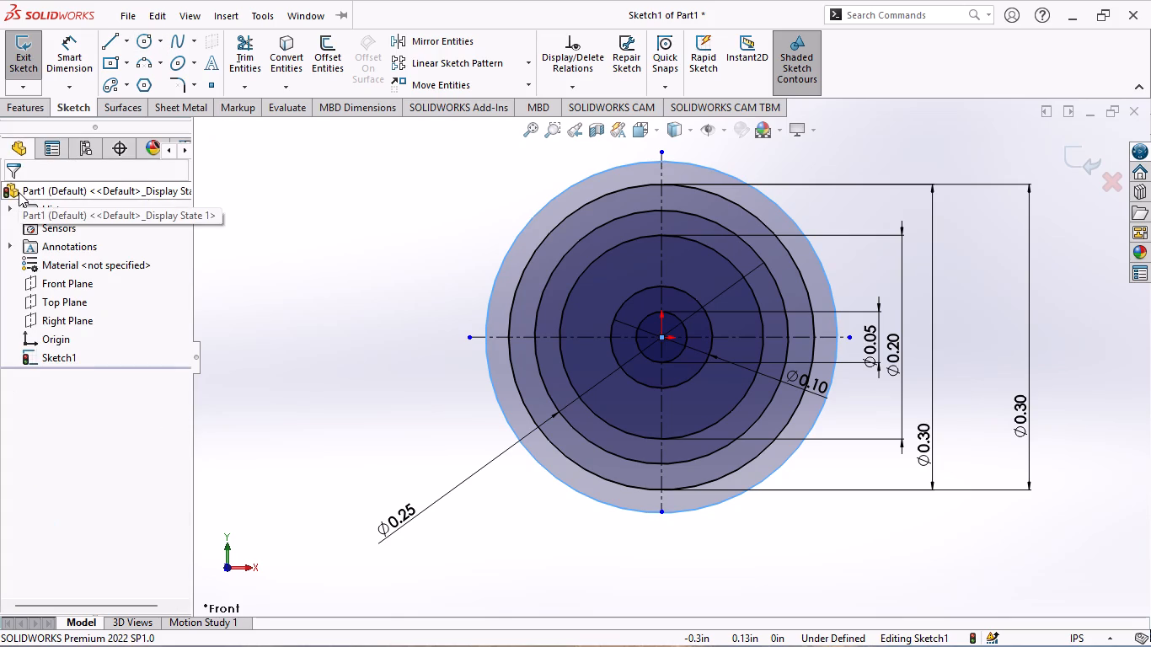
left_click(225, 229)
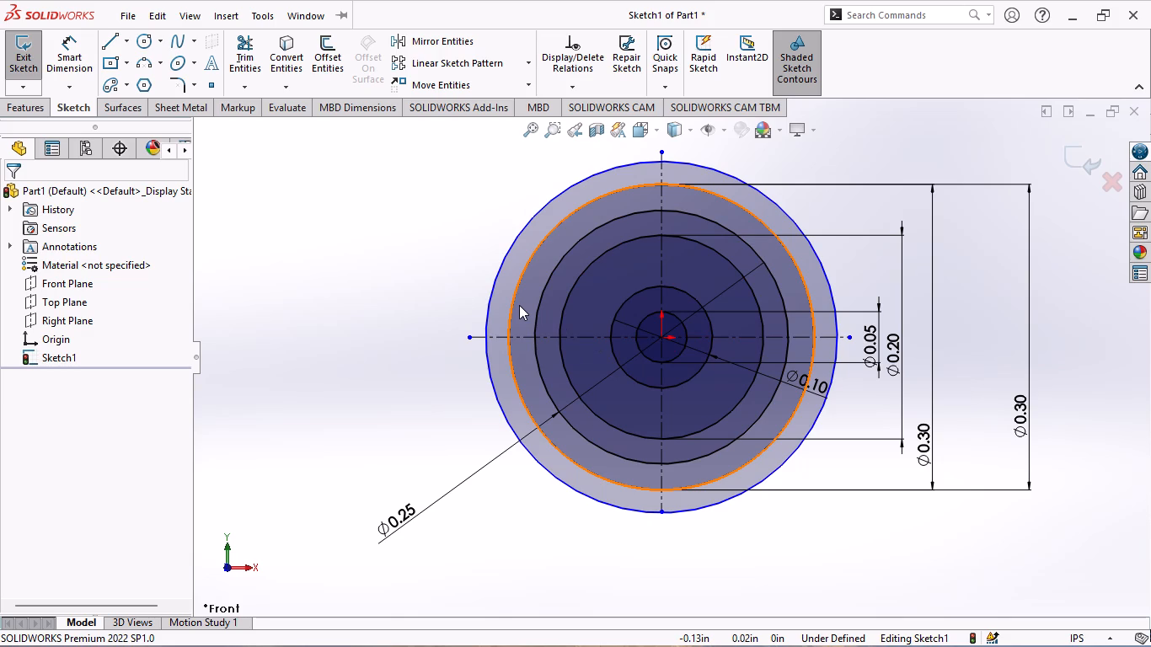
left_click(527, 260)
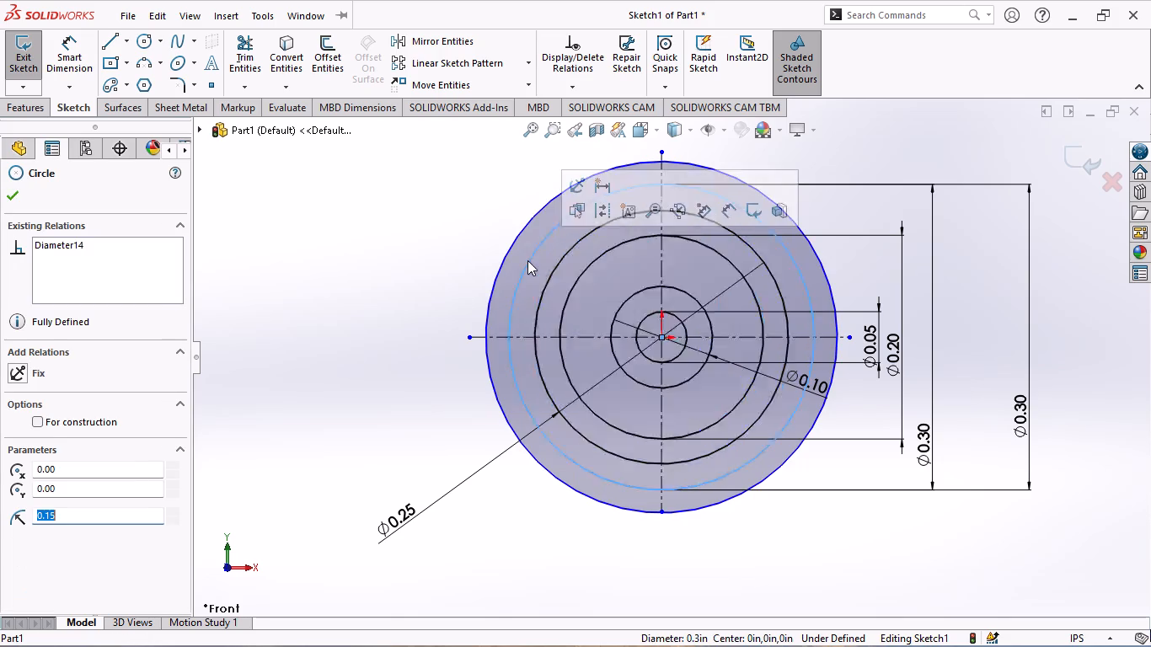
left_click(39, 418)
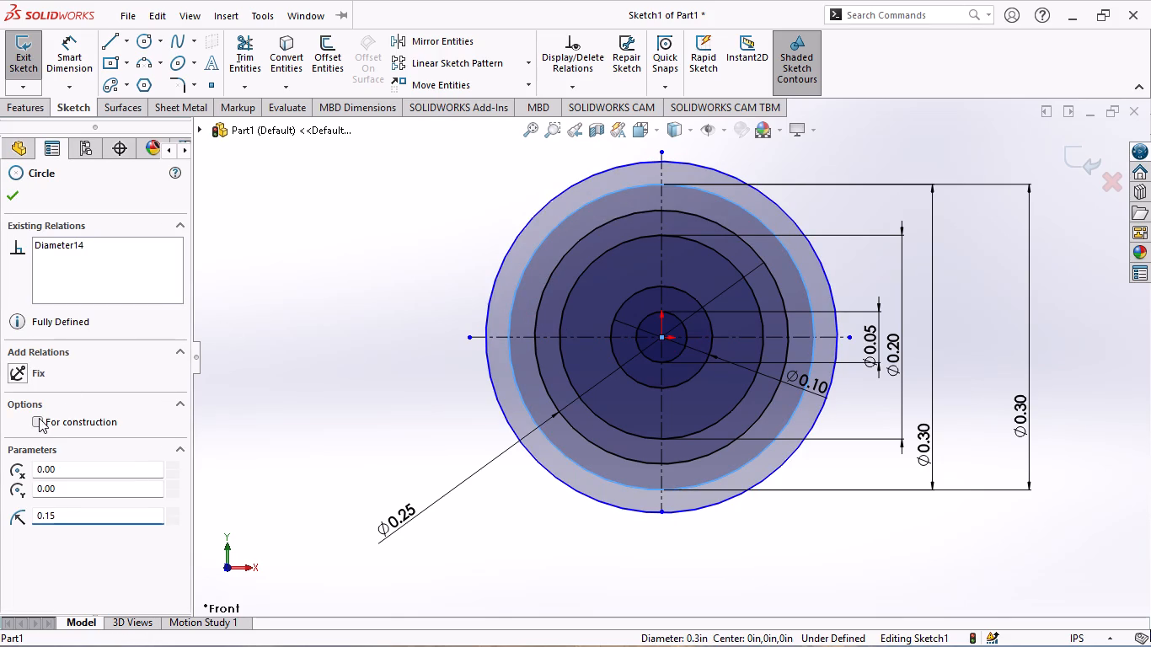
left_click(13, 197)
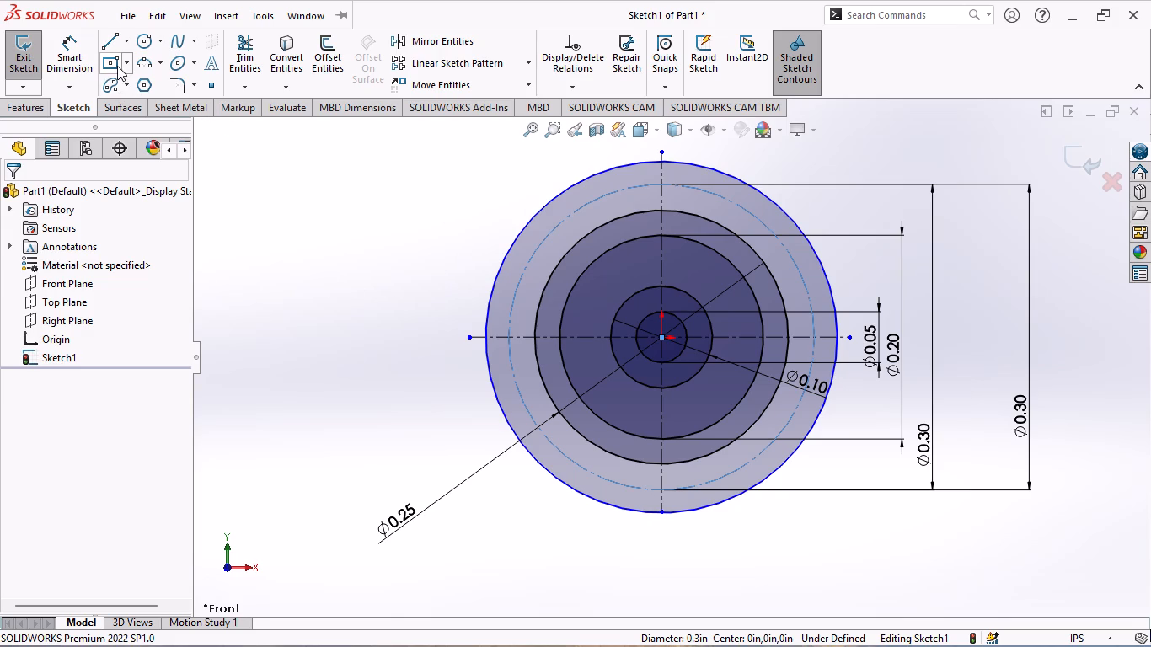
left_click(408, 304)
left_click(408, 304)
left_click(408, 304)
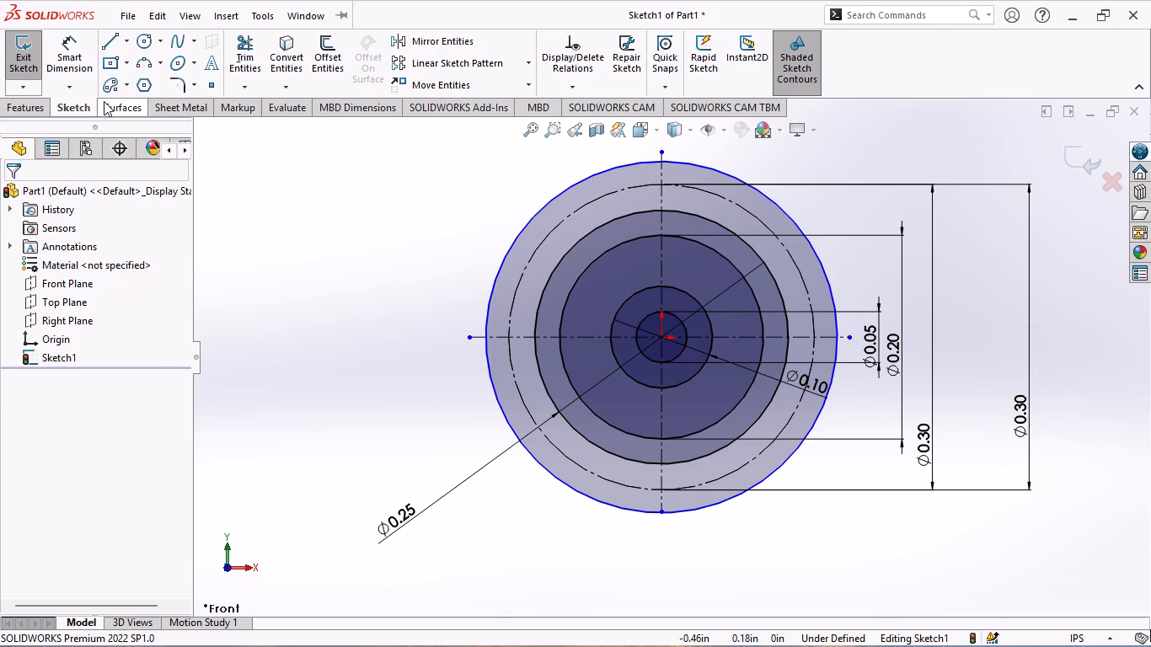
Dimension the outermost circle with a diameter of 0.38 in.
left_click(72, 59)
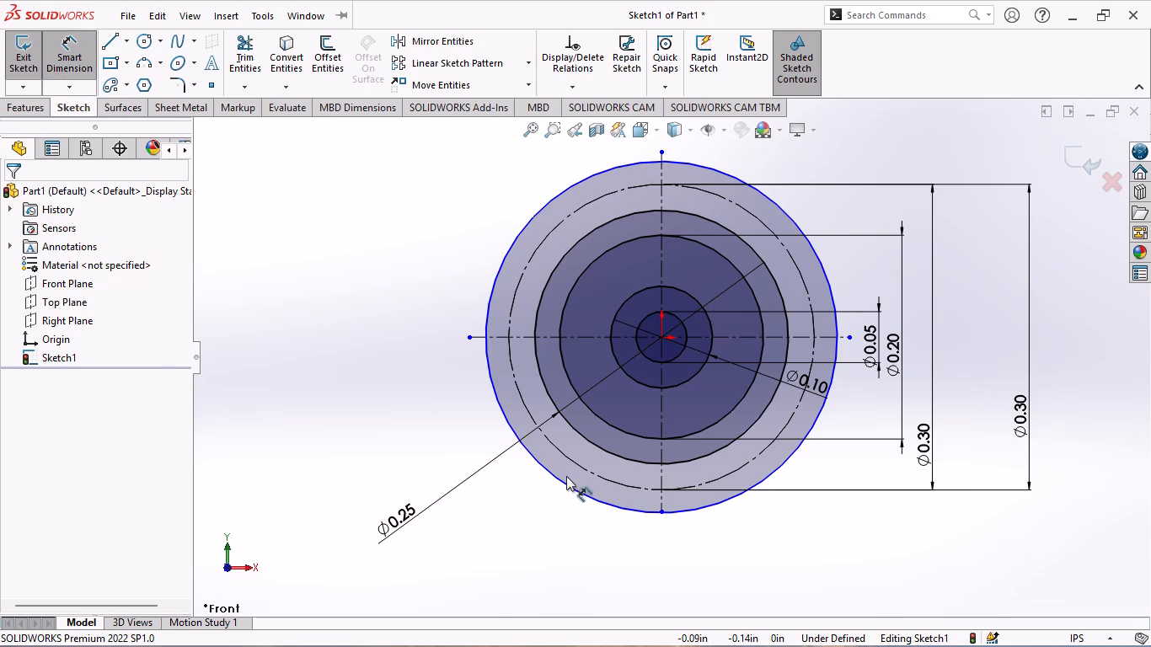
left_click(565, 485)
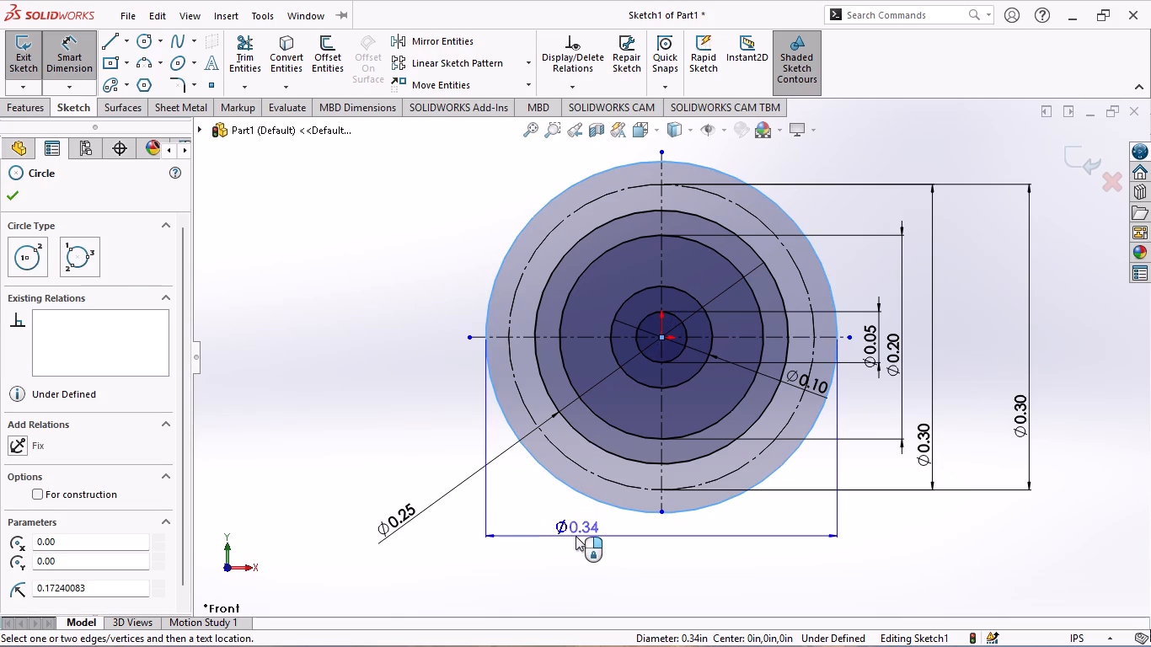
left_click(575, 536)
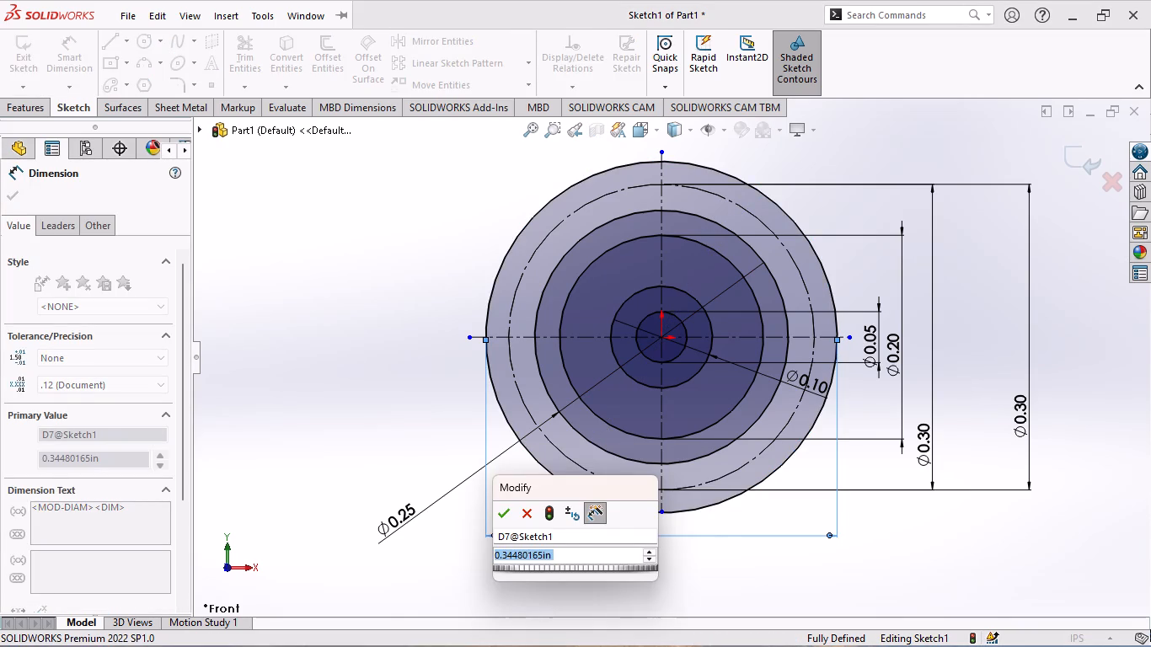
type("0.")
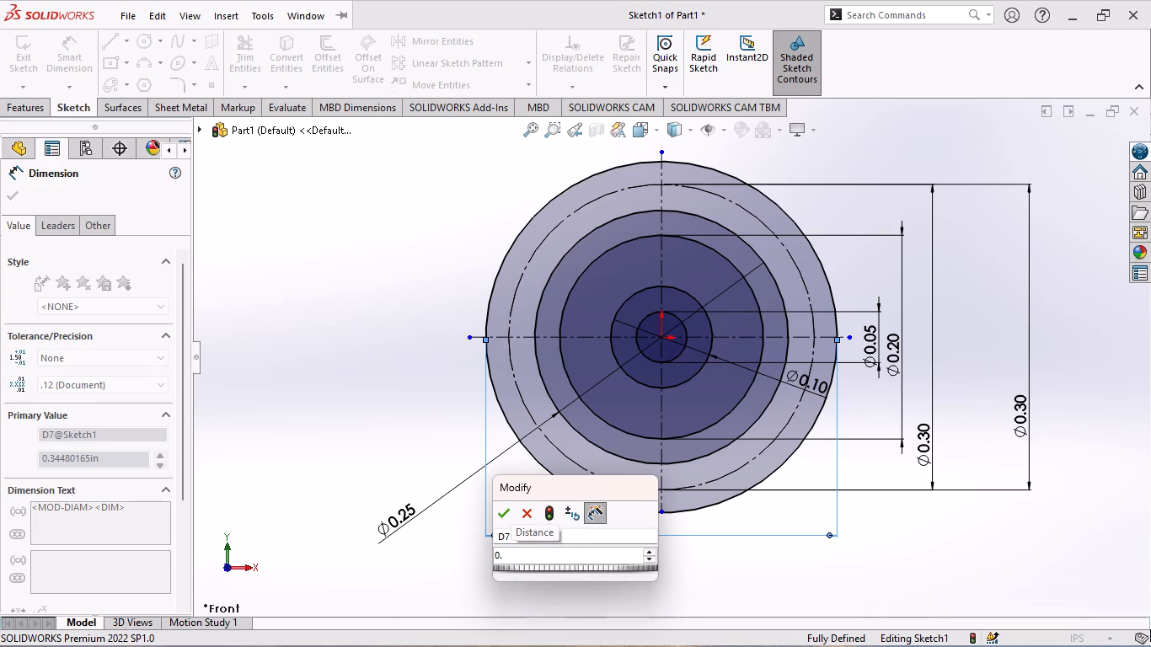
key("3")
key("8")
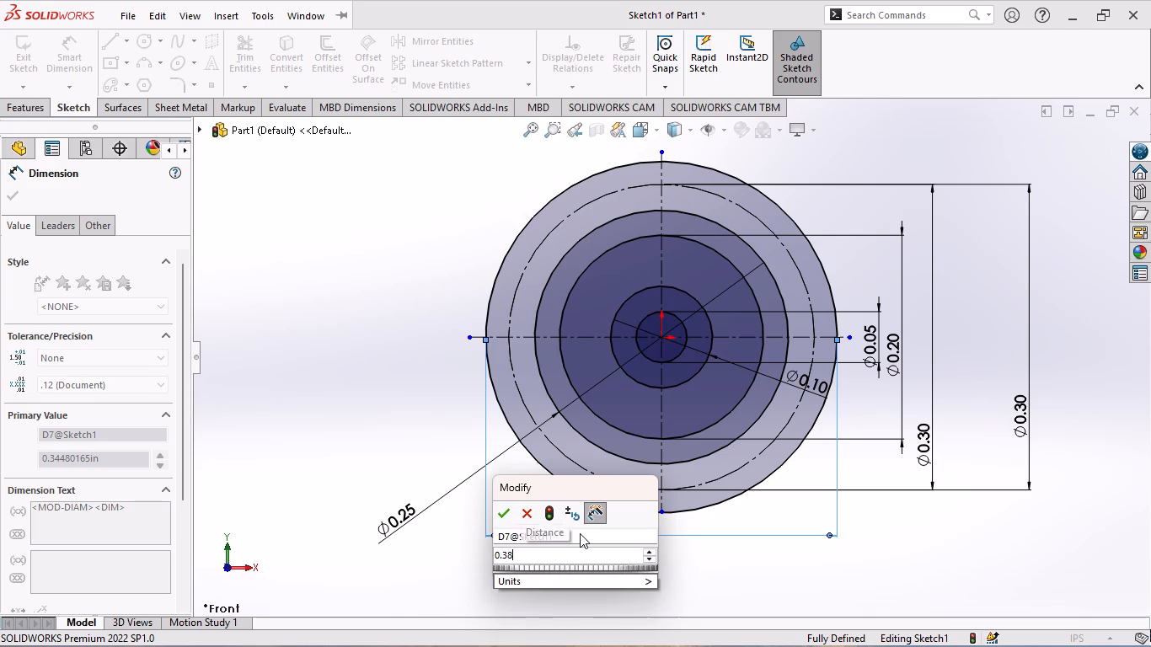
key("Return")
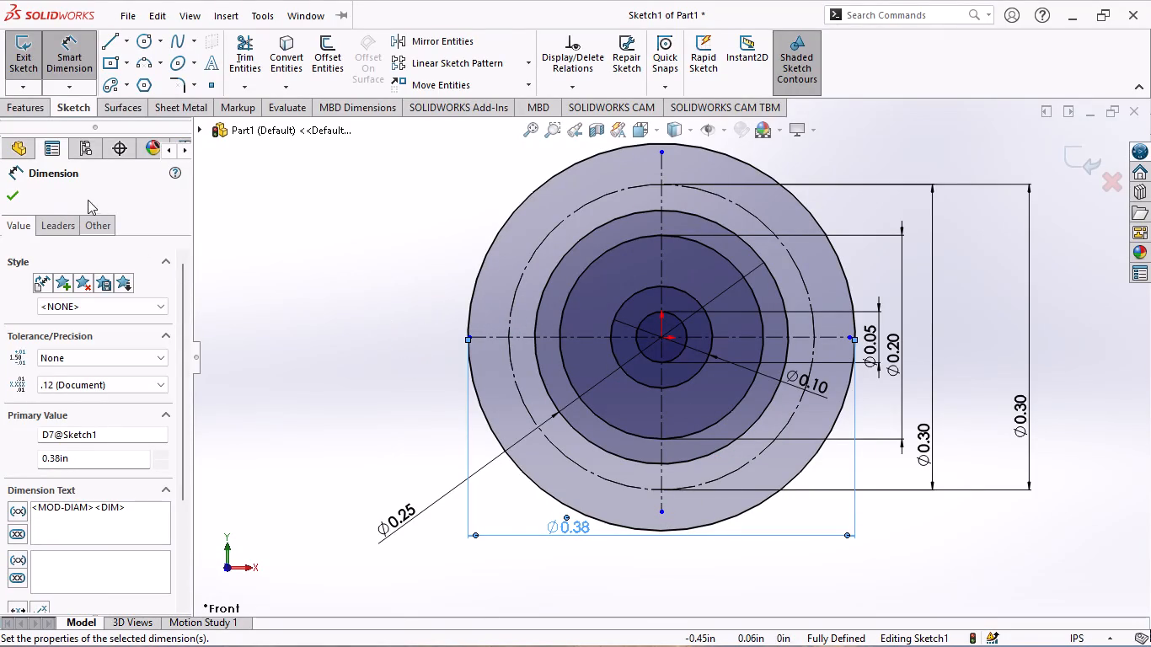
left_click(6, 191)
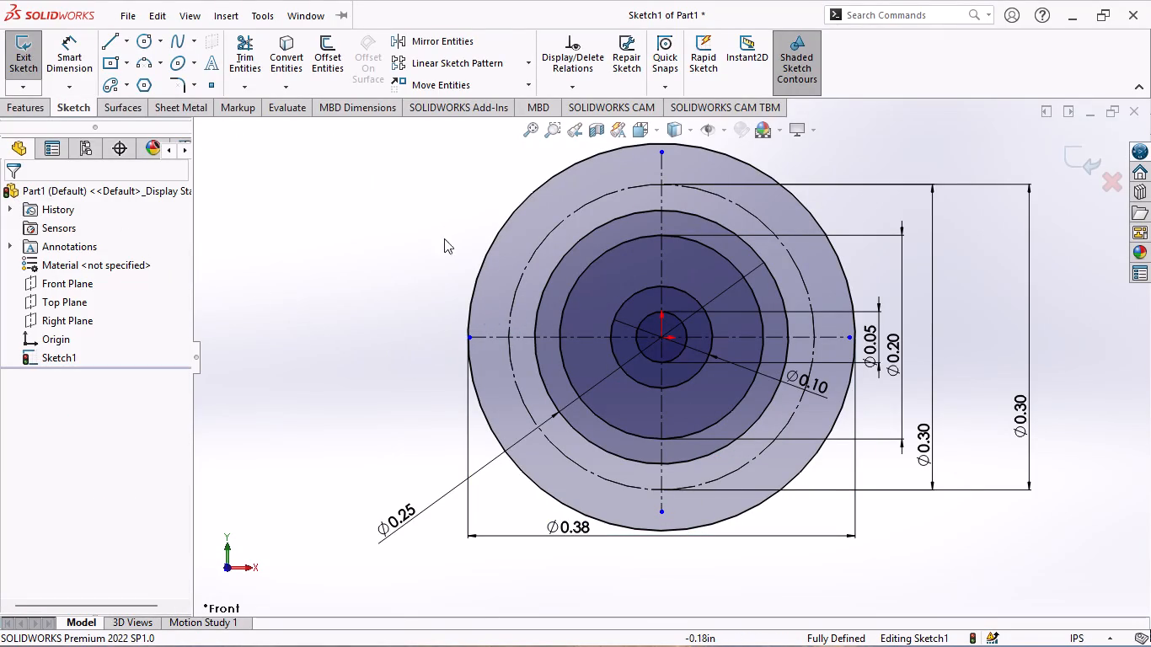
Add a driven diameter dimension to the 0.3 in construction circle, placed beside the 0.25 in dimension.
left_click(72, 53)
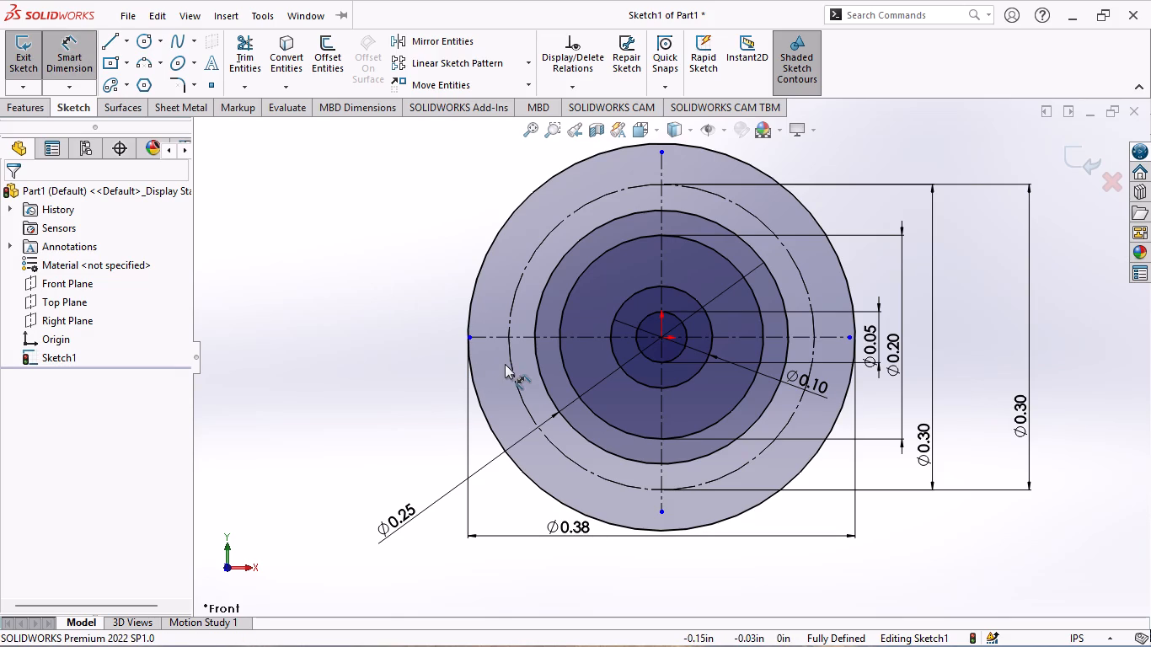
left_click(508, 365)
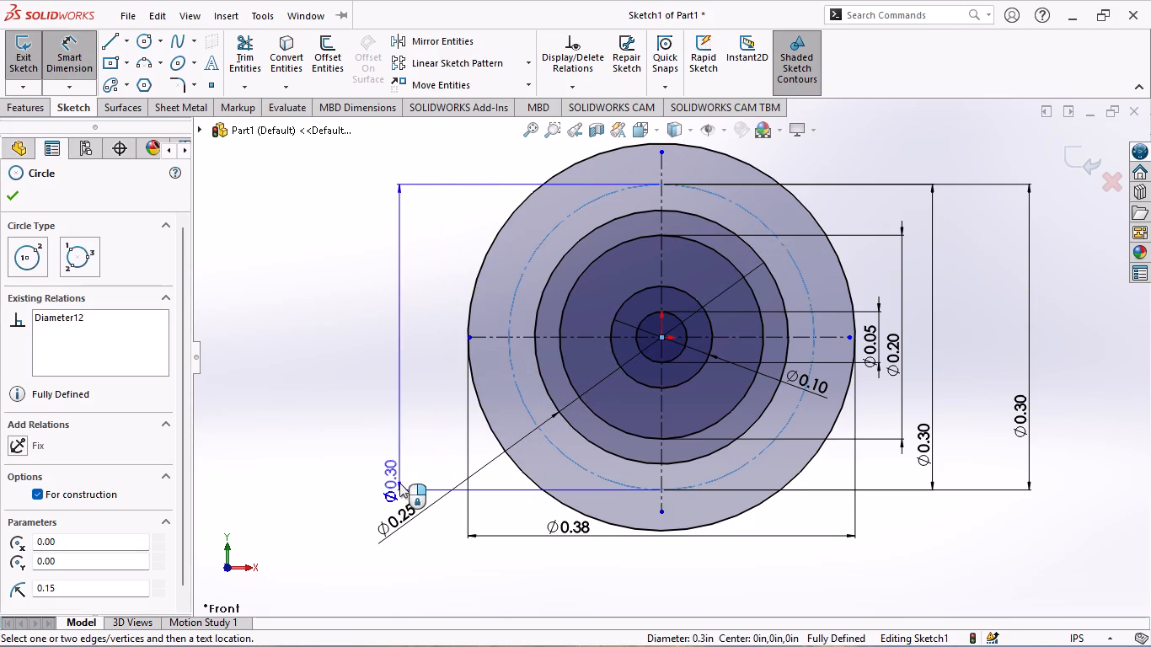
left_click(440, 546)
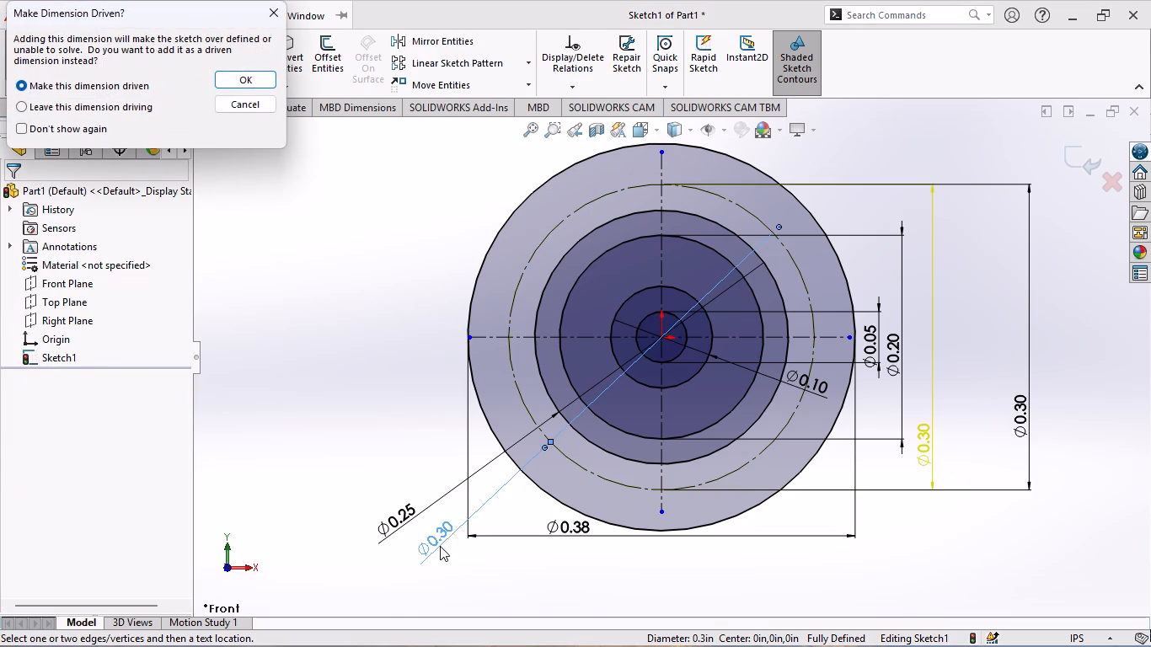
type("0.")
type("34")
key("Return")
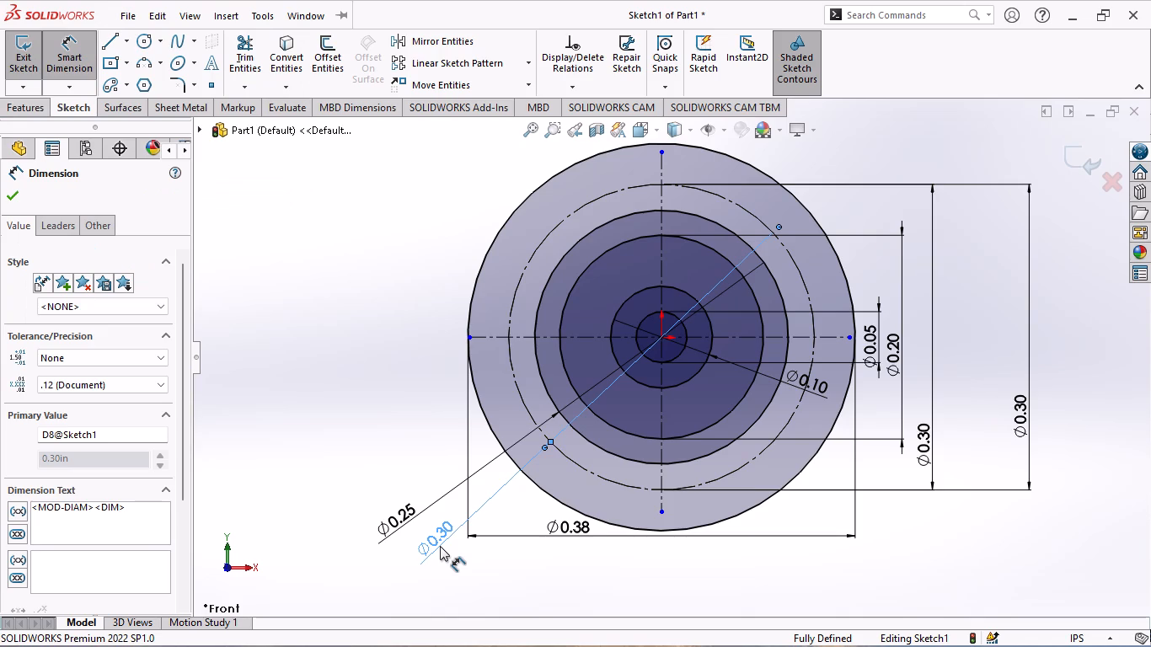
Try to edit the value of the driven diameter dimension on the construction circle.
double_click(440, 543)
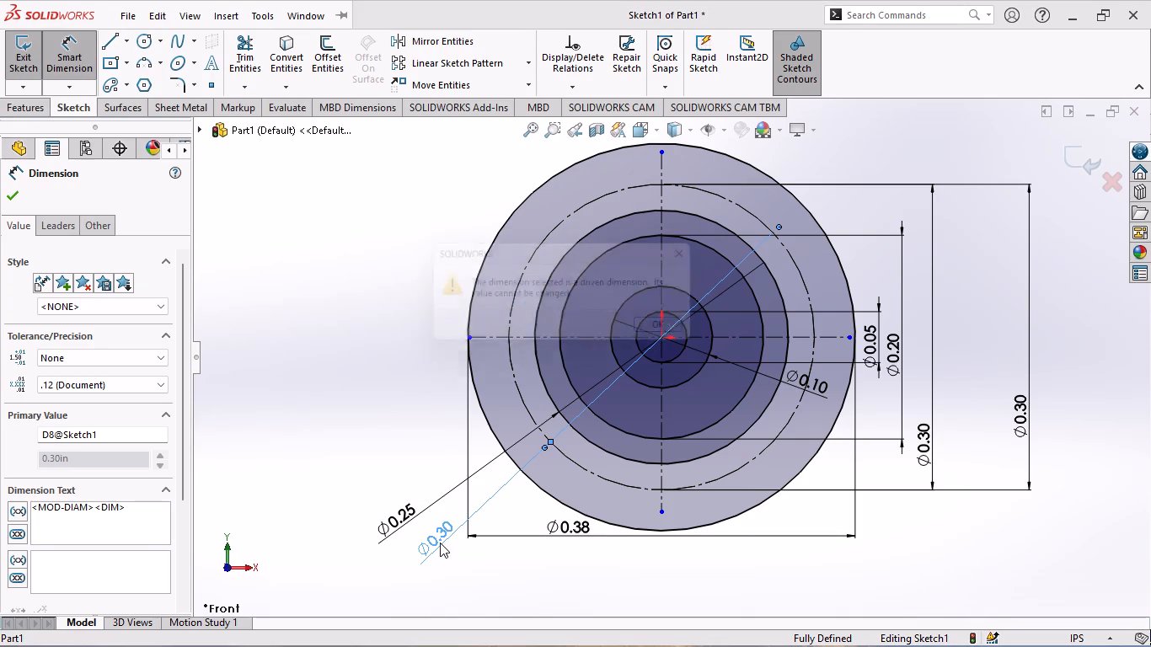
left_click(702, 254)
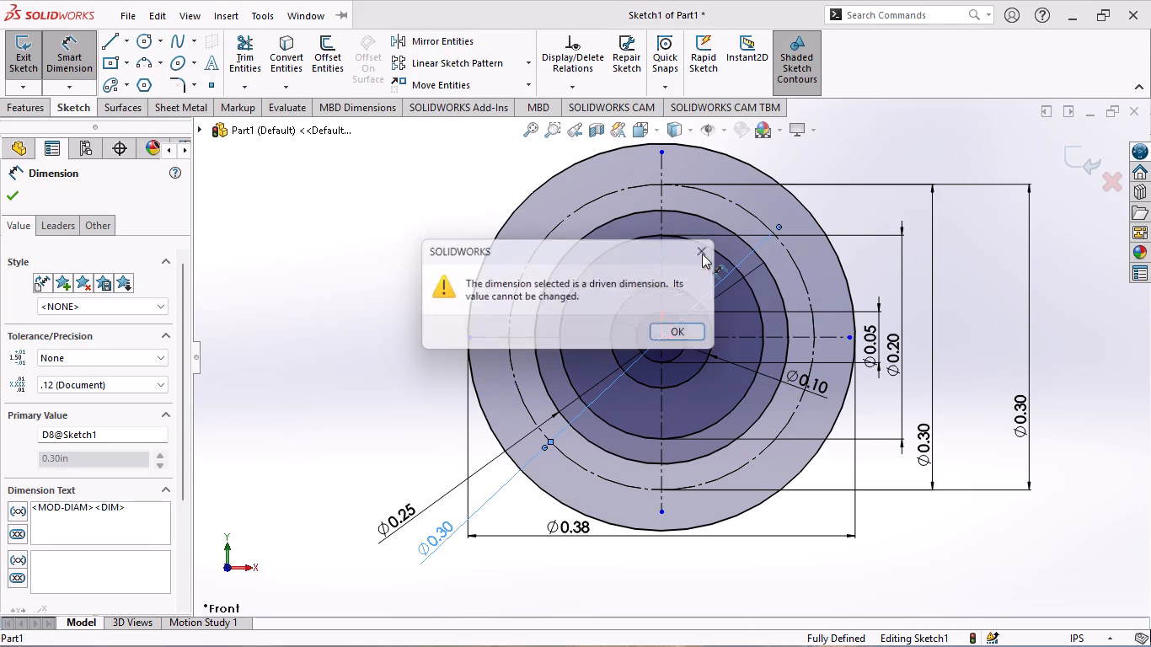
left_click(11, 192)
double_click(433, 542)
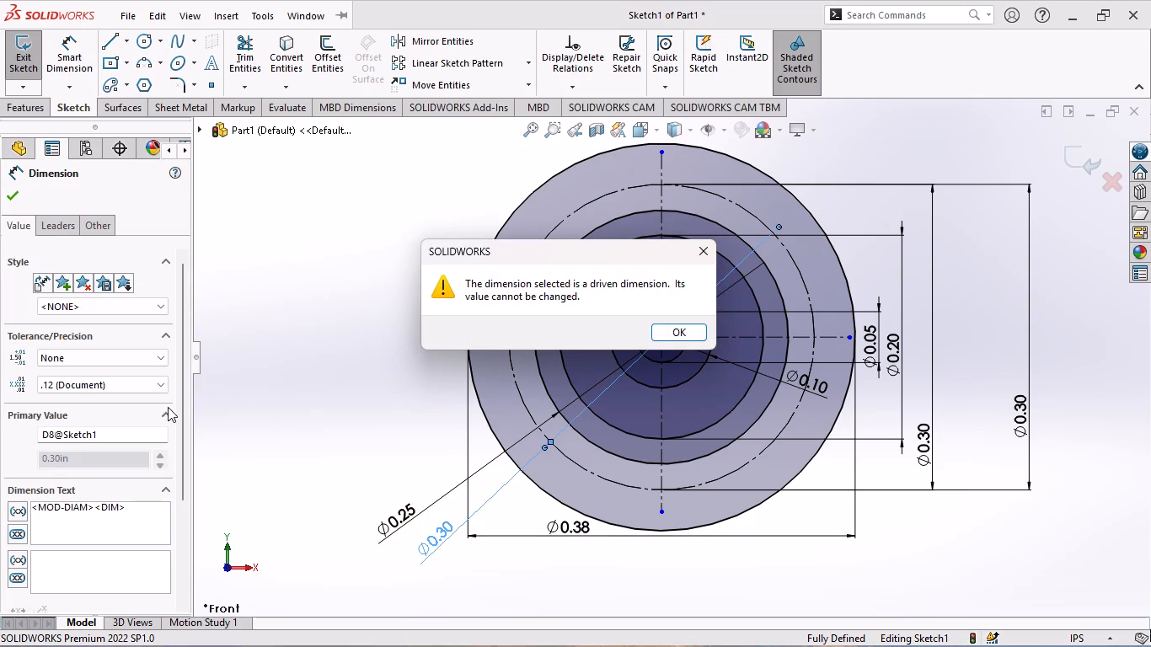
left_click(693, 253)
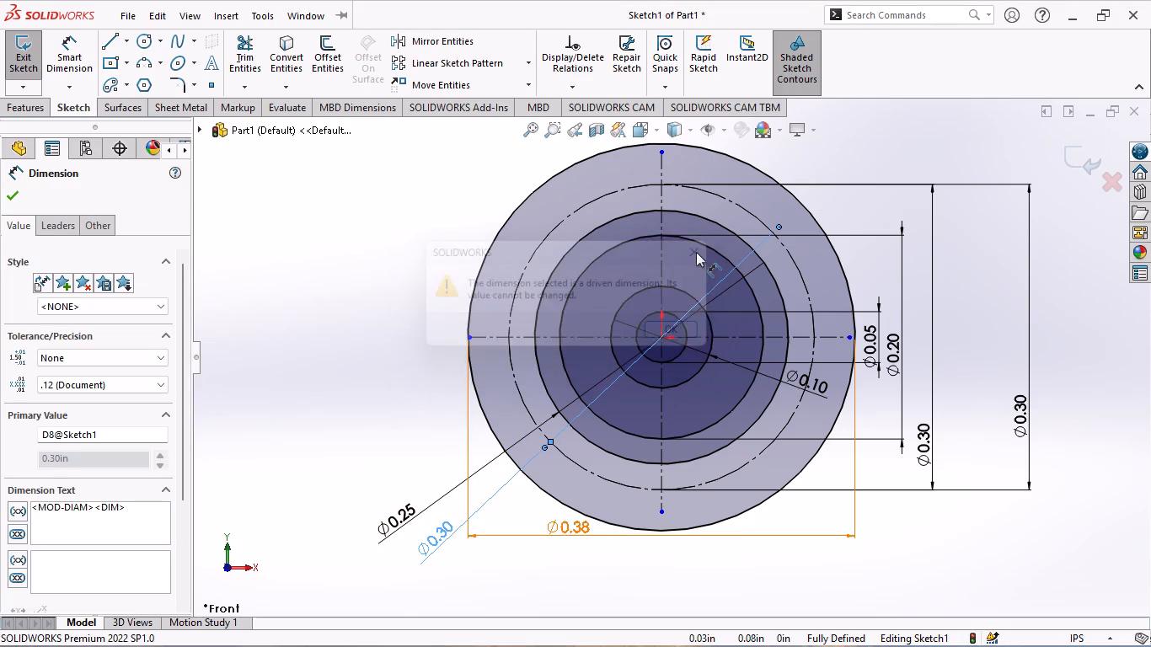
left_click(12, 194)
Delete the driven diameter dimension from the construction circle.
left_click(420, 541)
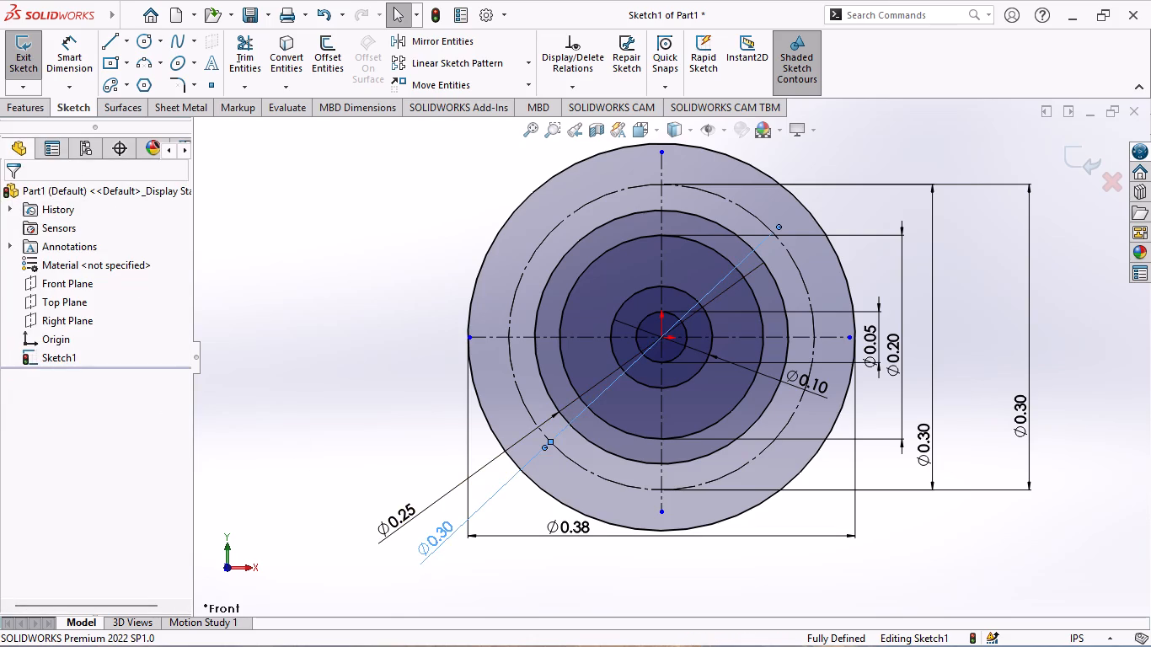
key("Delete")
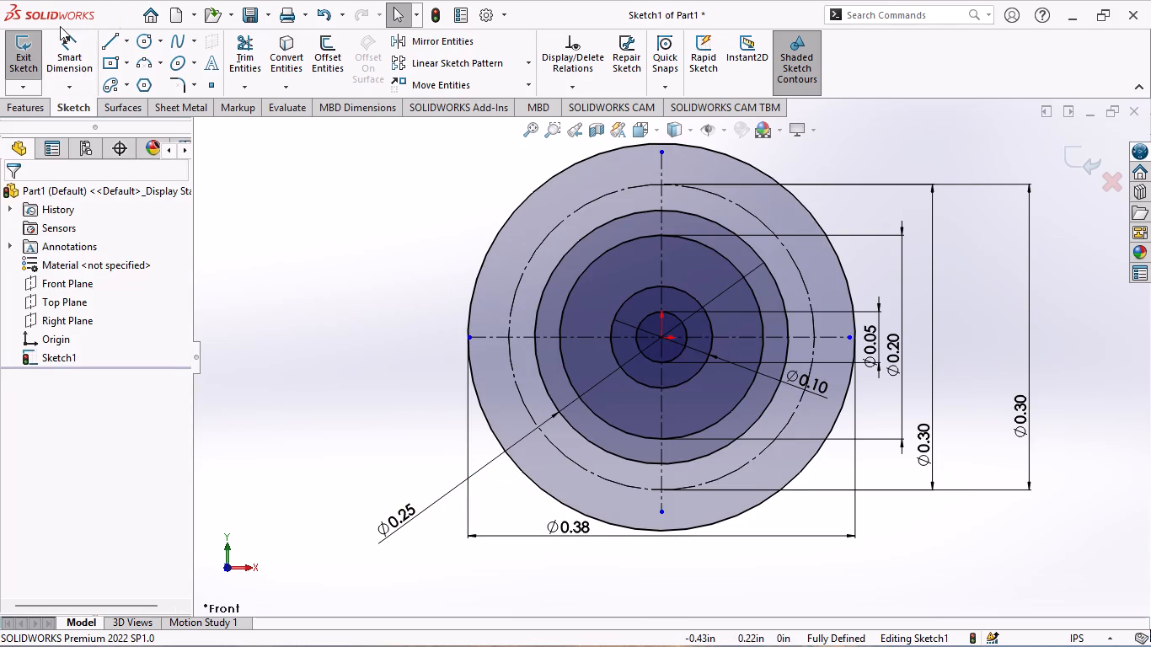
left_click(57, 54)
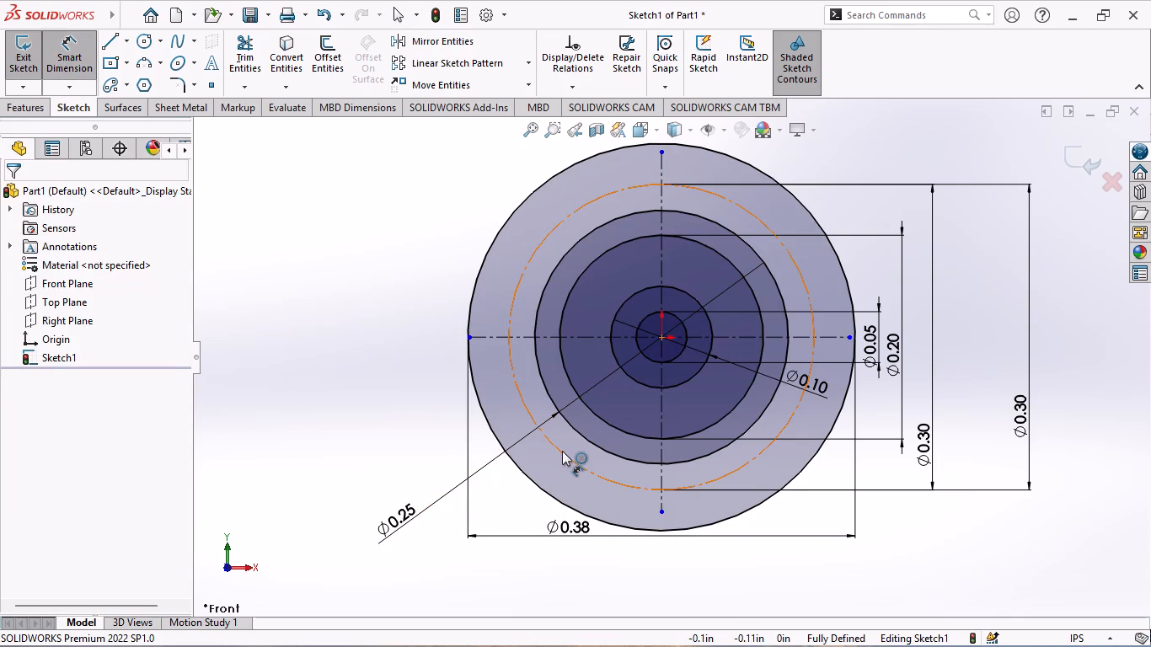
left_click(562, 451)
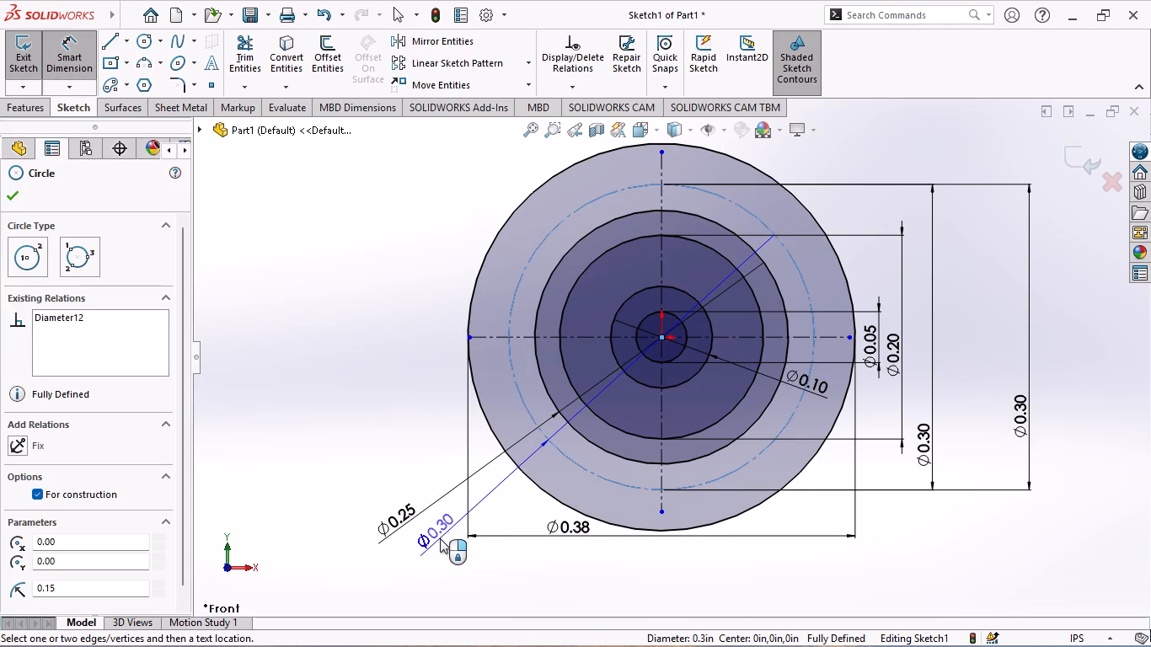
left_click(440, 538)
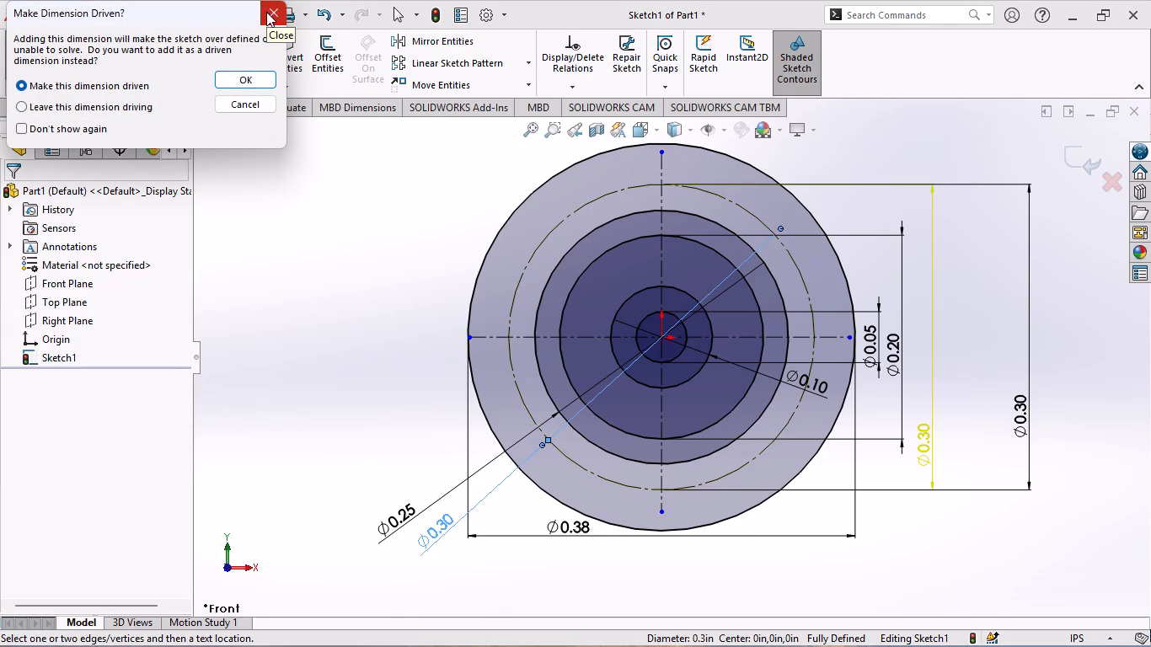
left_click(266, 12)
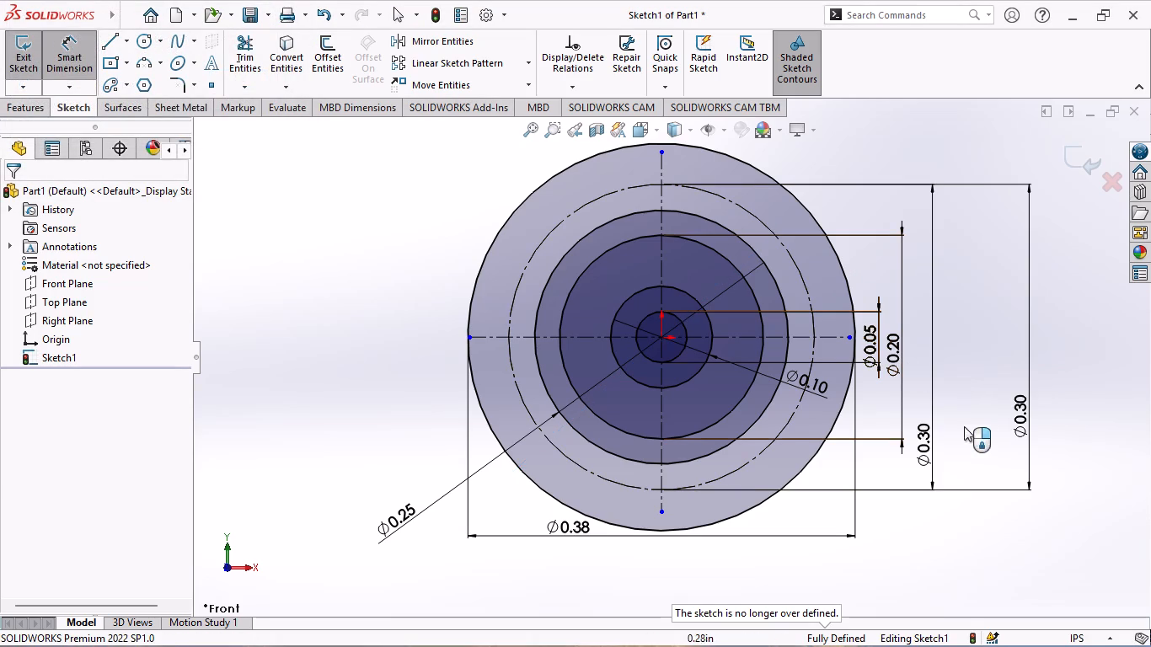
Delete the farther of the two vertical 0.30 in diameter dimensions.
left_click(1025, 425)
key("Delete")
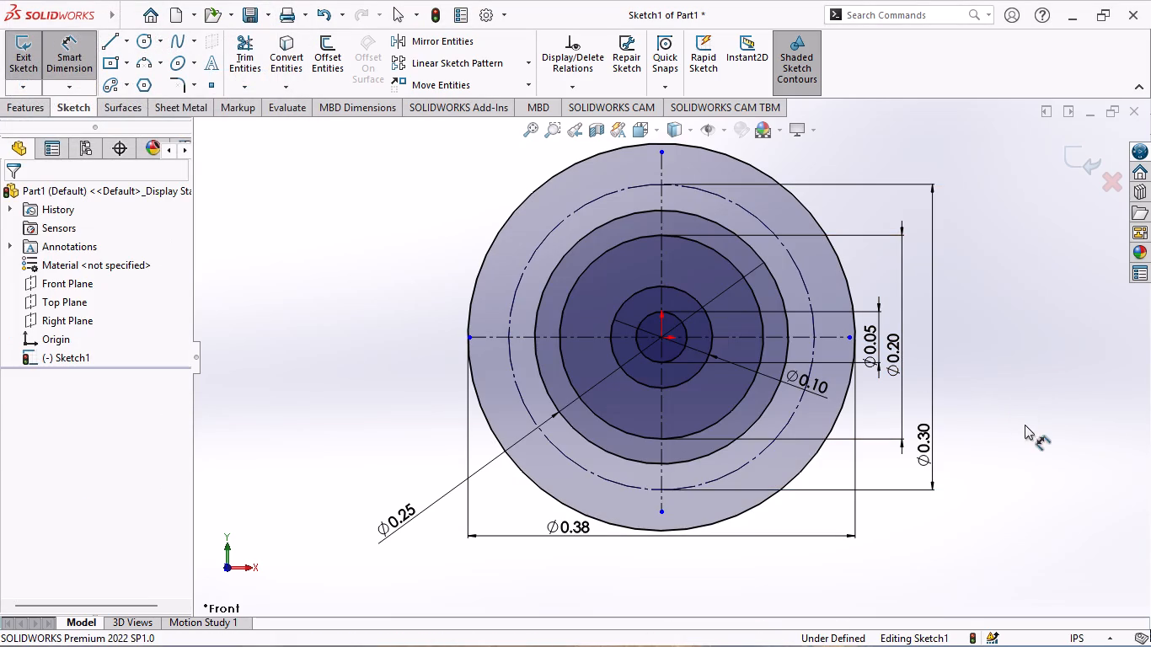
Set the remaining 0.30 in diameter dimension of the construction circle to 0.34 in.
double_click(928, 442)
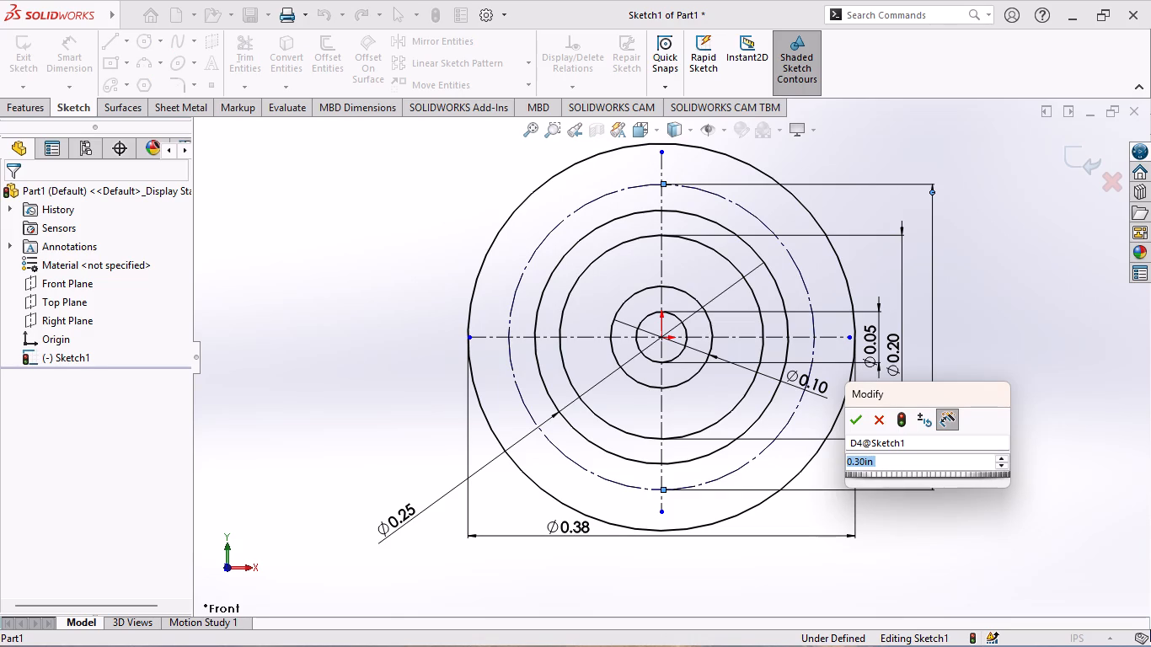
type("0.")
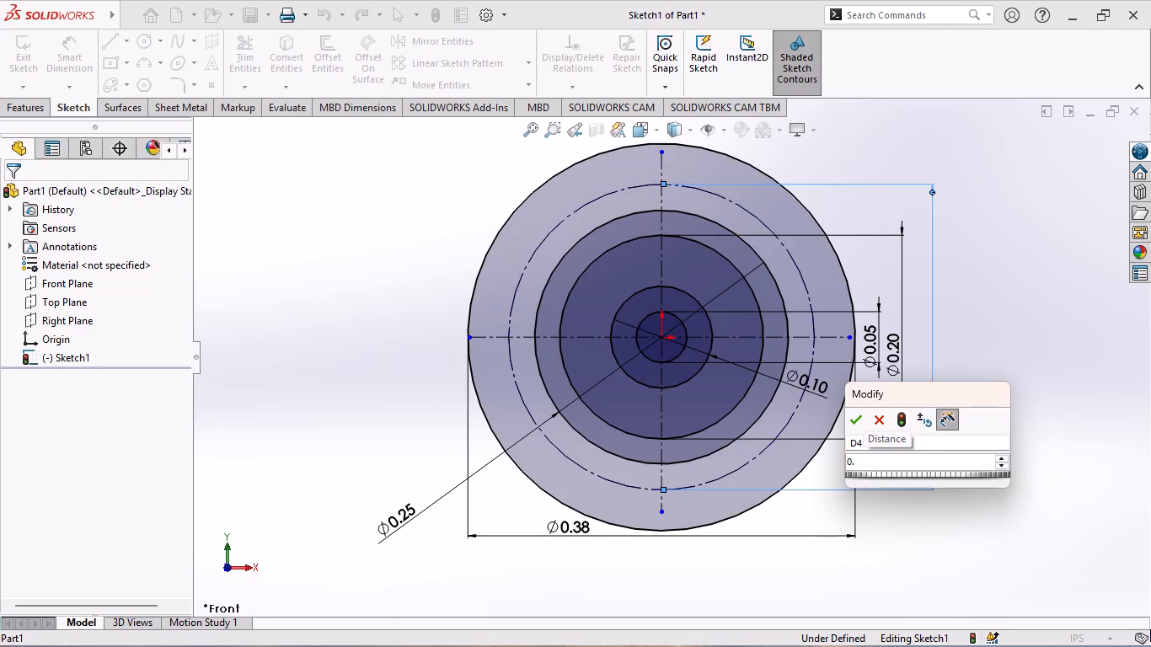
type("34")
key("Return")
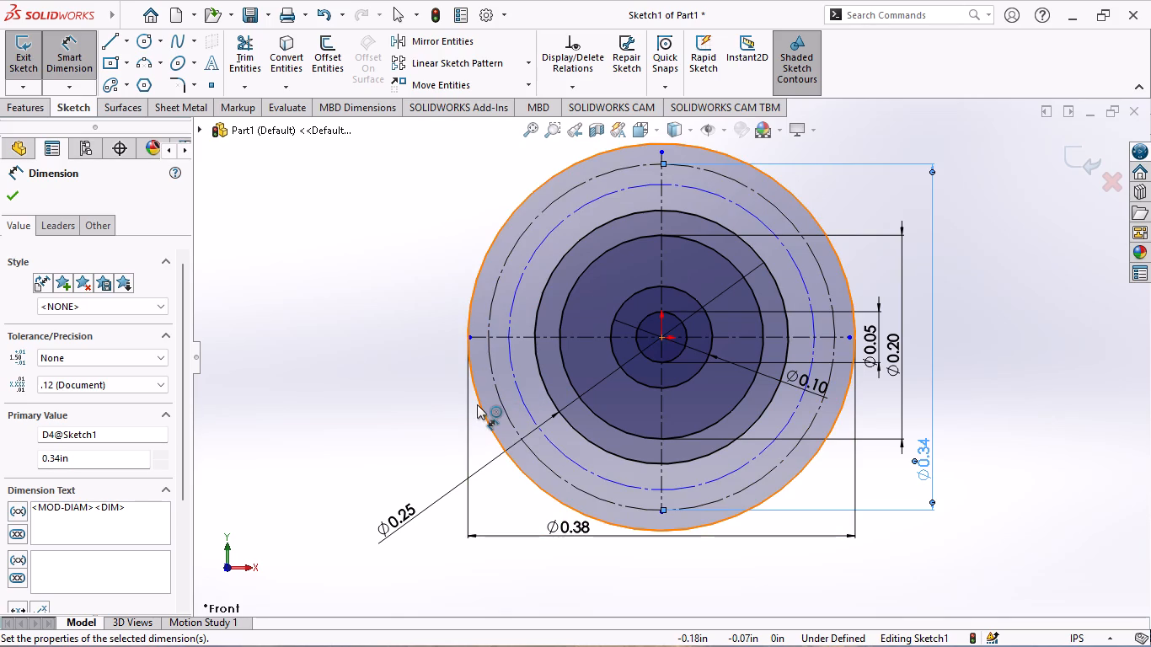
Delete the outermost 0.38 in circle together with its diameter dimension and leave the Smart Dimension tool.
left_click(477, 404)
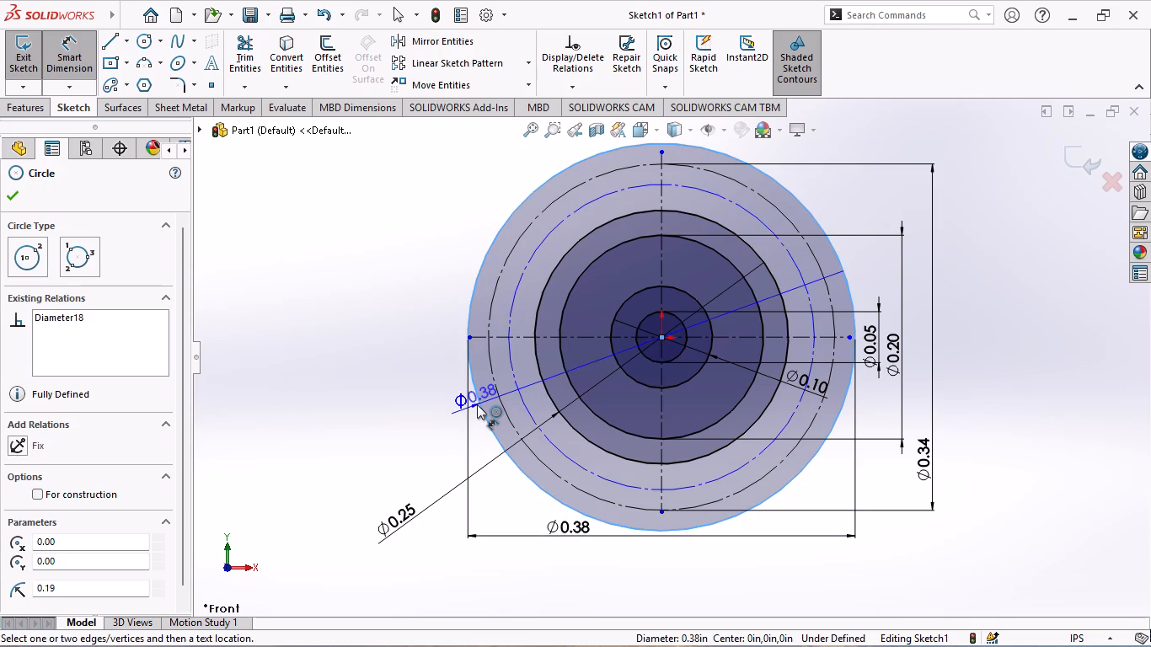
key("Delete")
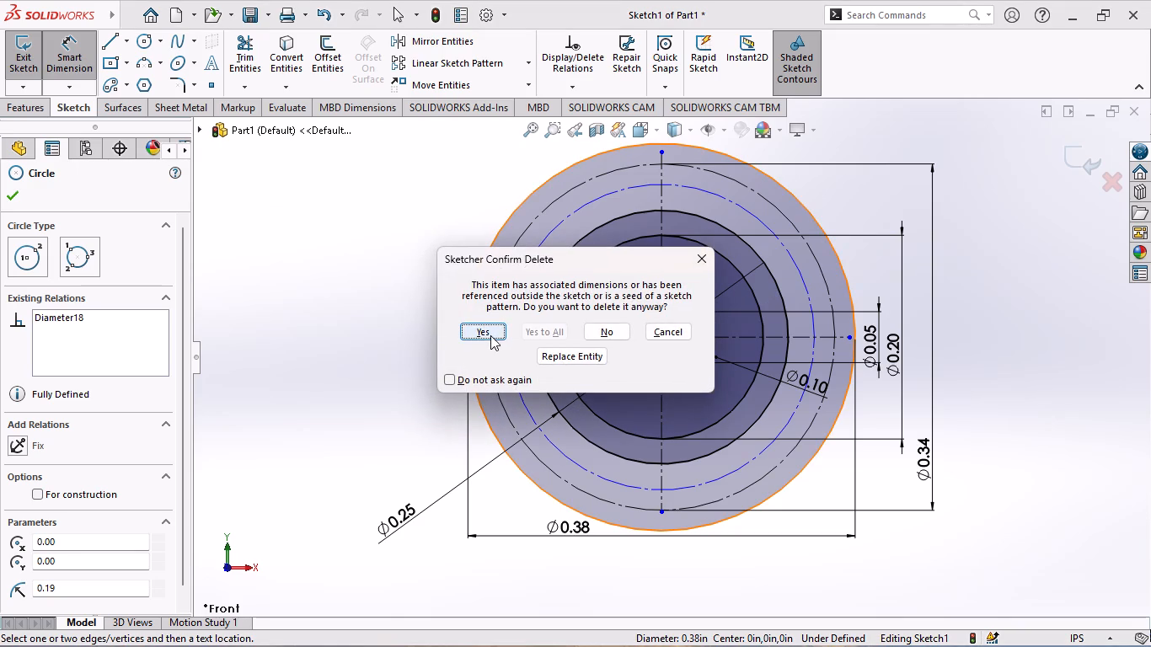
left_click(490, 334)
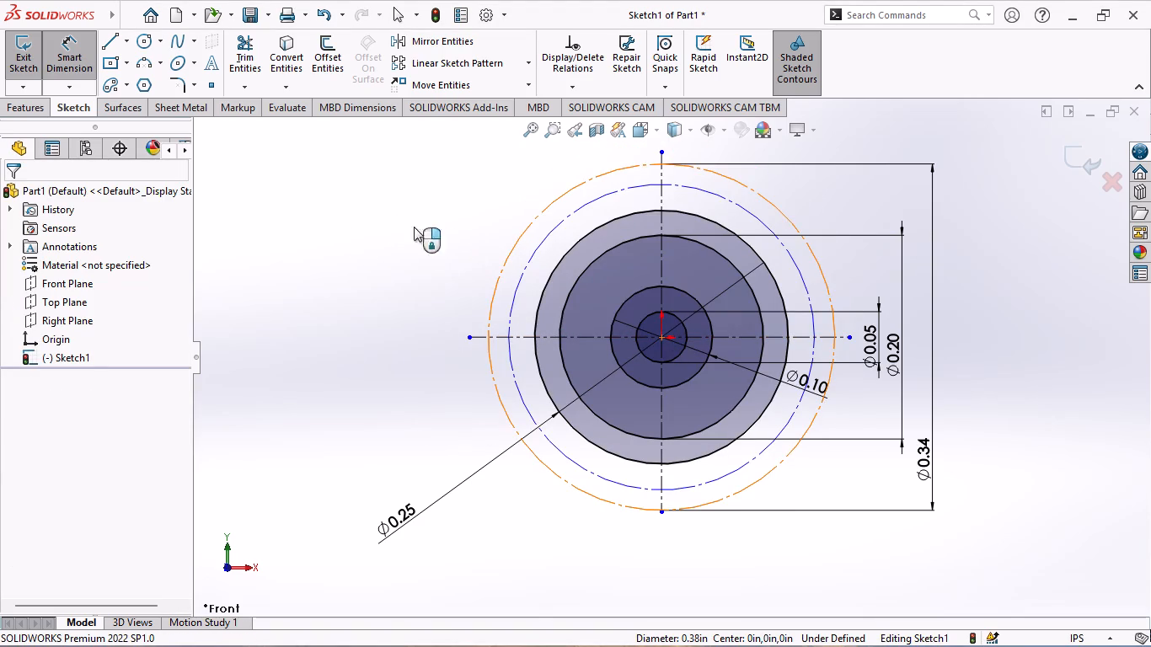
left_click(64, 56)
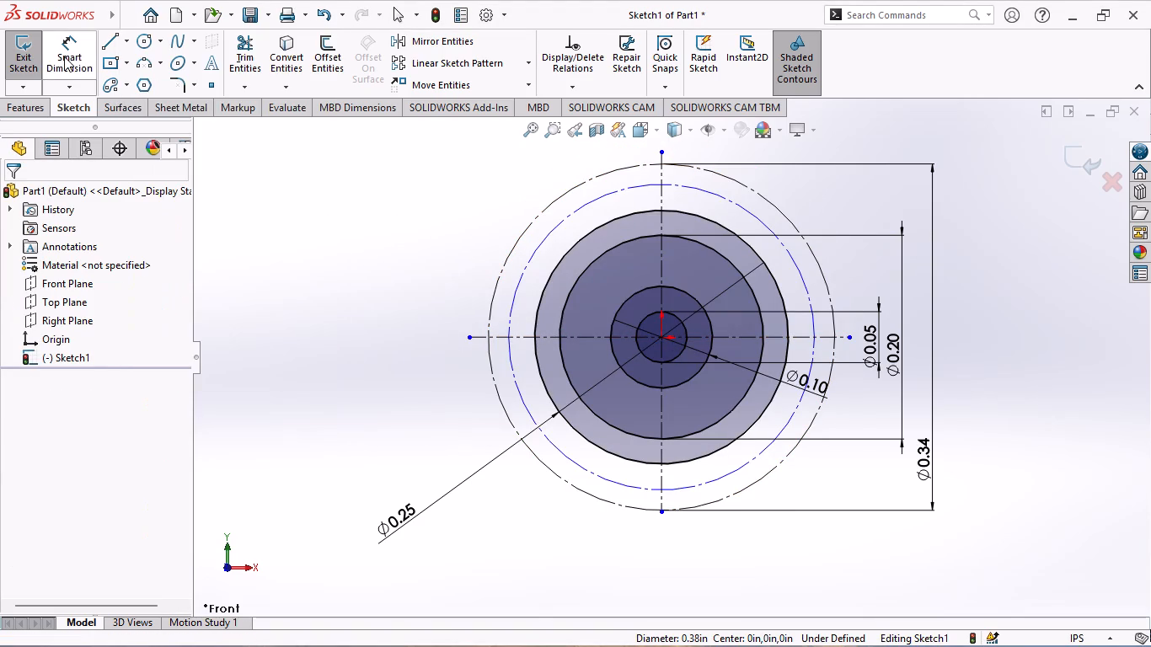
left_click(64, 56)
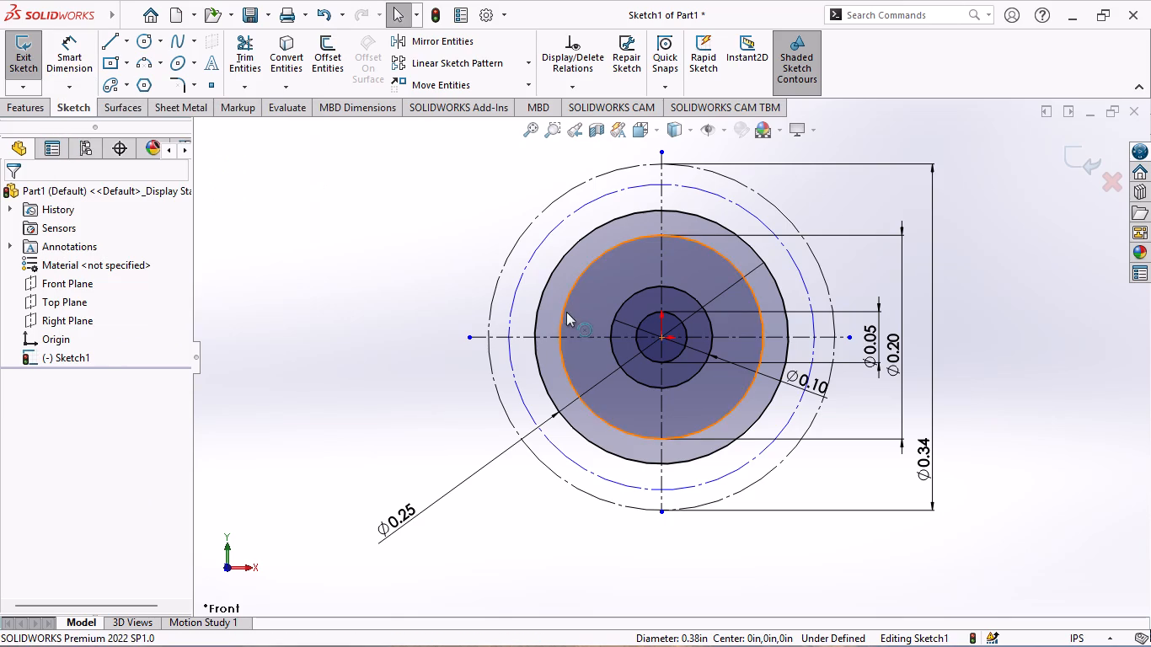
Convert the 0.34 in construction circle to a solid circle.
left_click(501, 278)
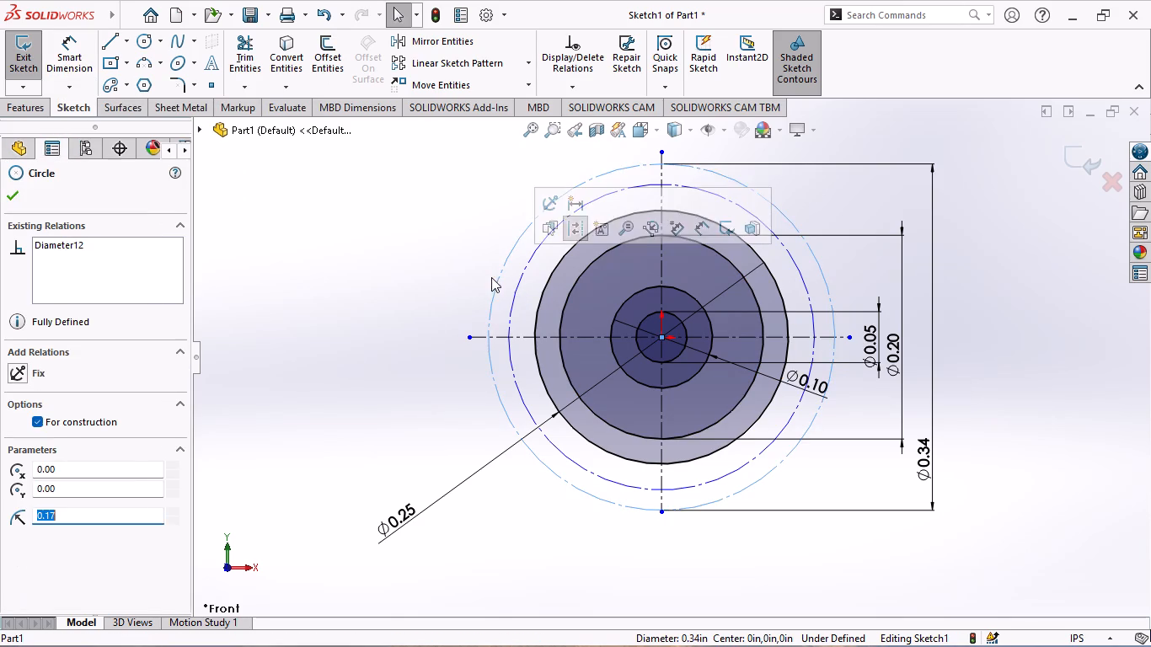
left_click(38, 417)
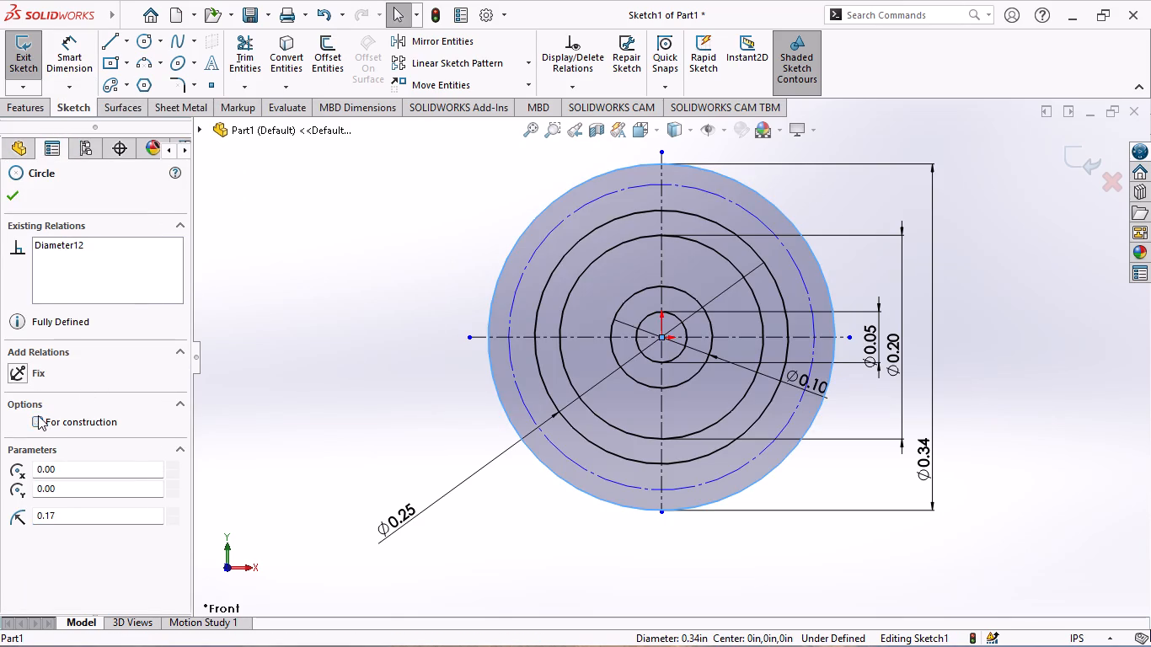
left_click(6, 193)
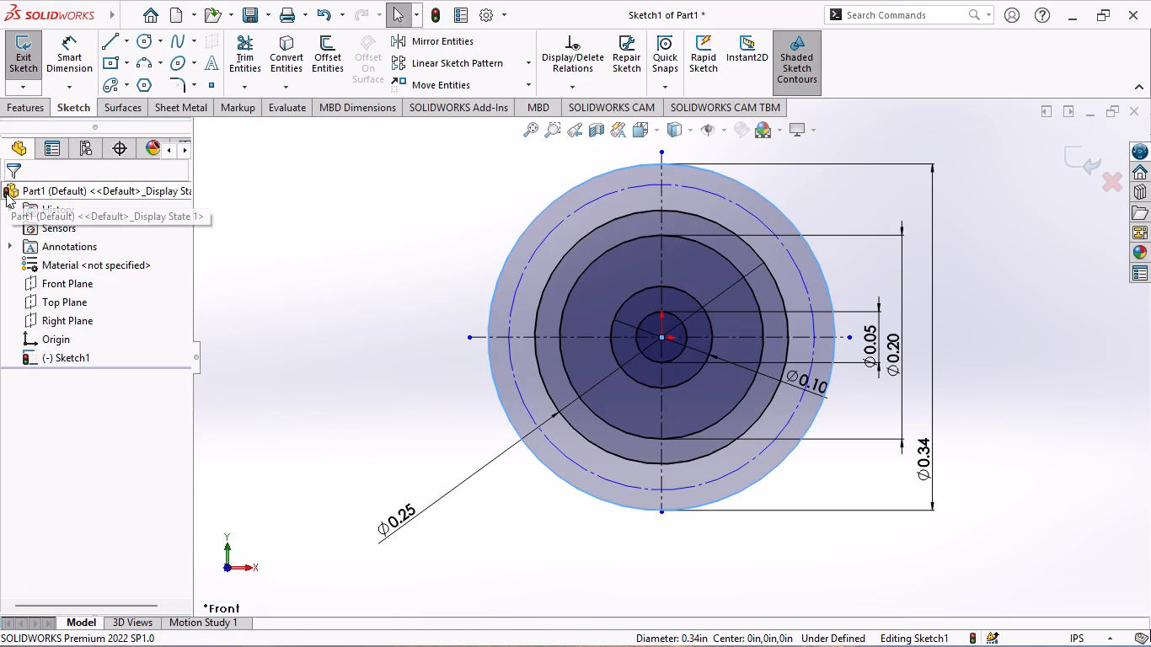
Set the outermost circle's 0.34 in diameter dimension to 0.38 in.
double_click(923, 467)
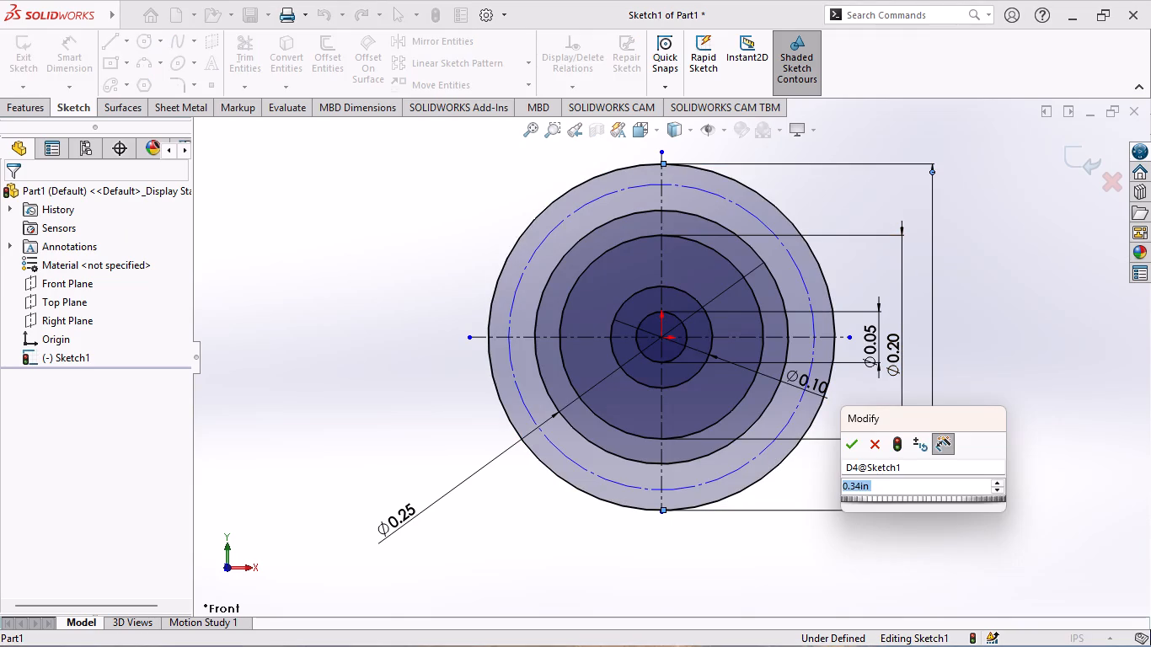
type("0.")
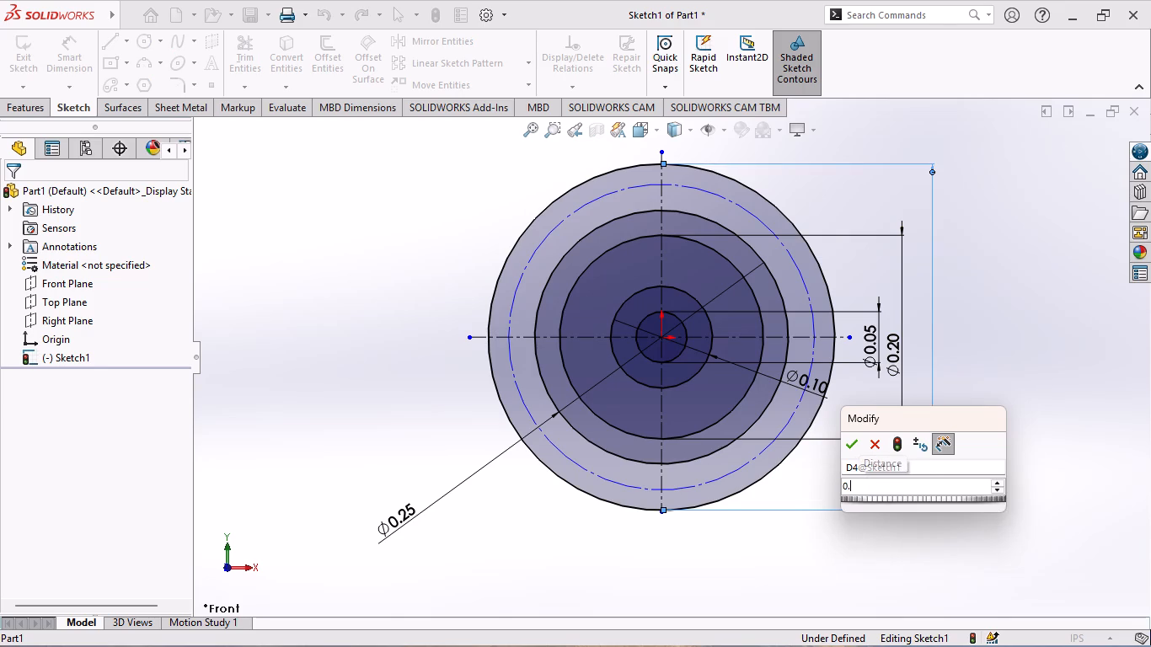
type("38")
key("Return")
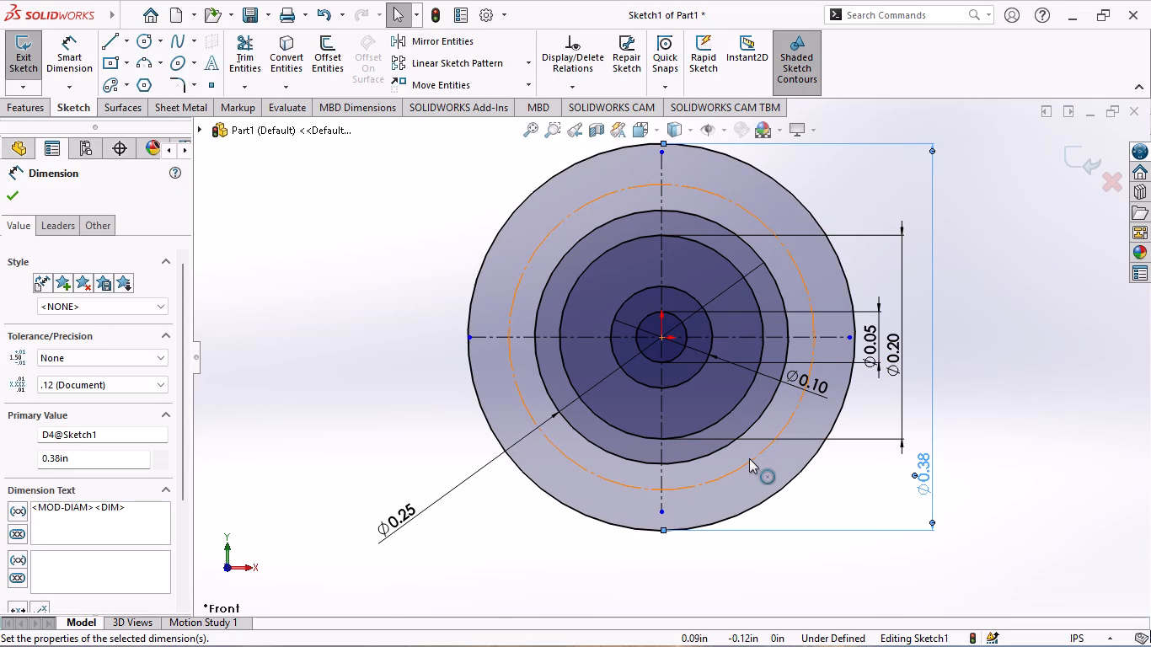
Dimension the construction circle's diameter with Smart Dimension and set it to 0.34 in.
double_click(749, 458)
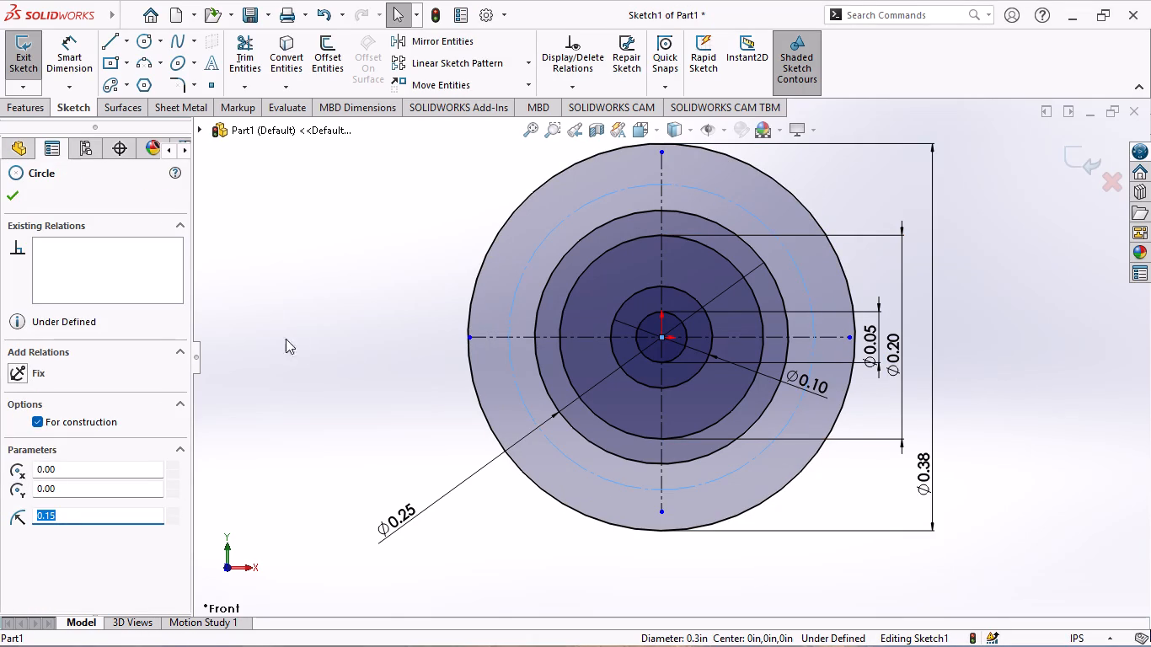
left_click(6, 197)
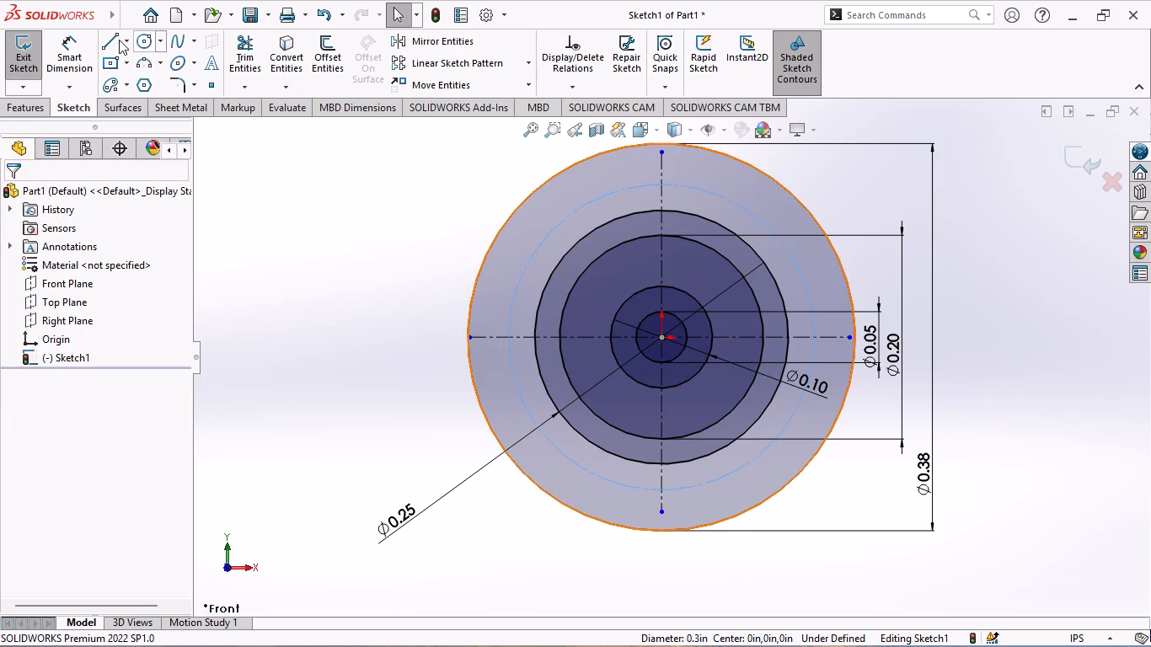
left_click(72, 57)
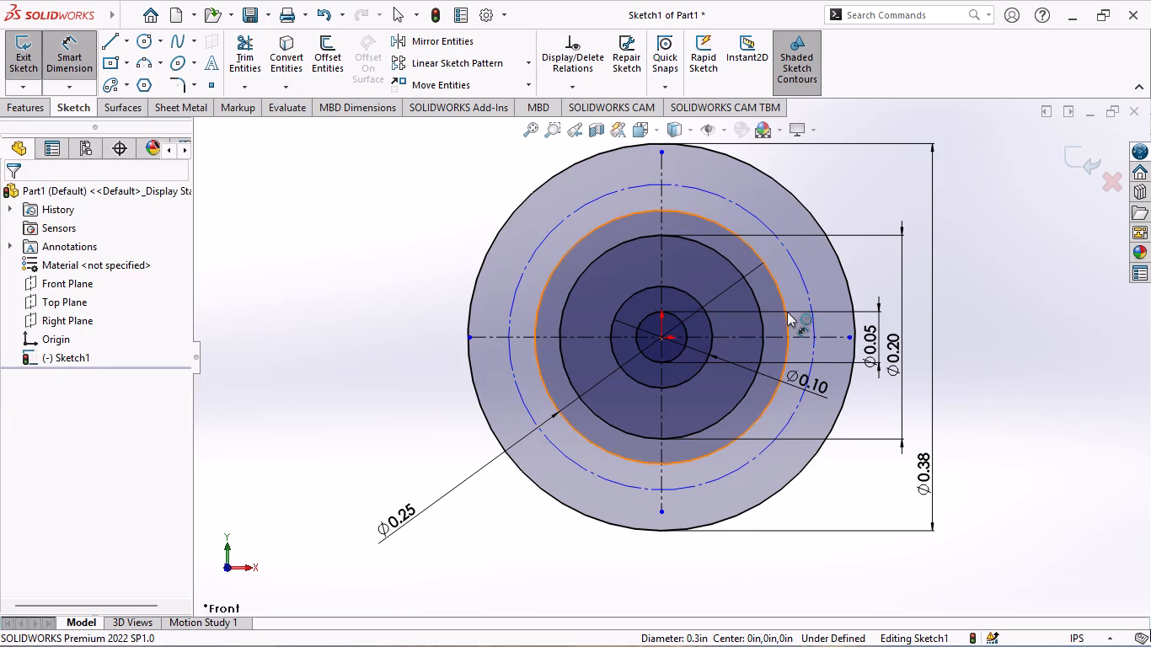
left_click(805, 297)
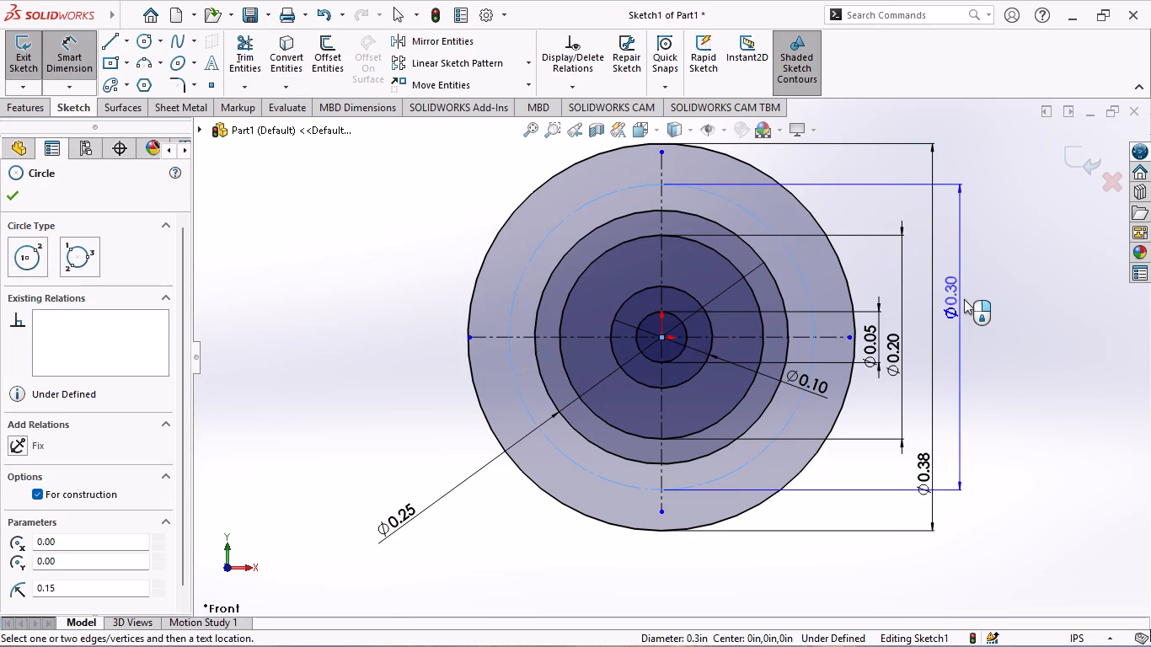
left_click(978, 299)
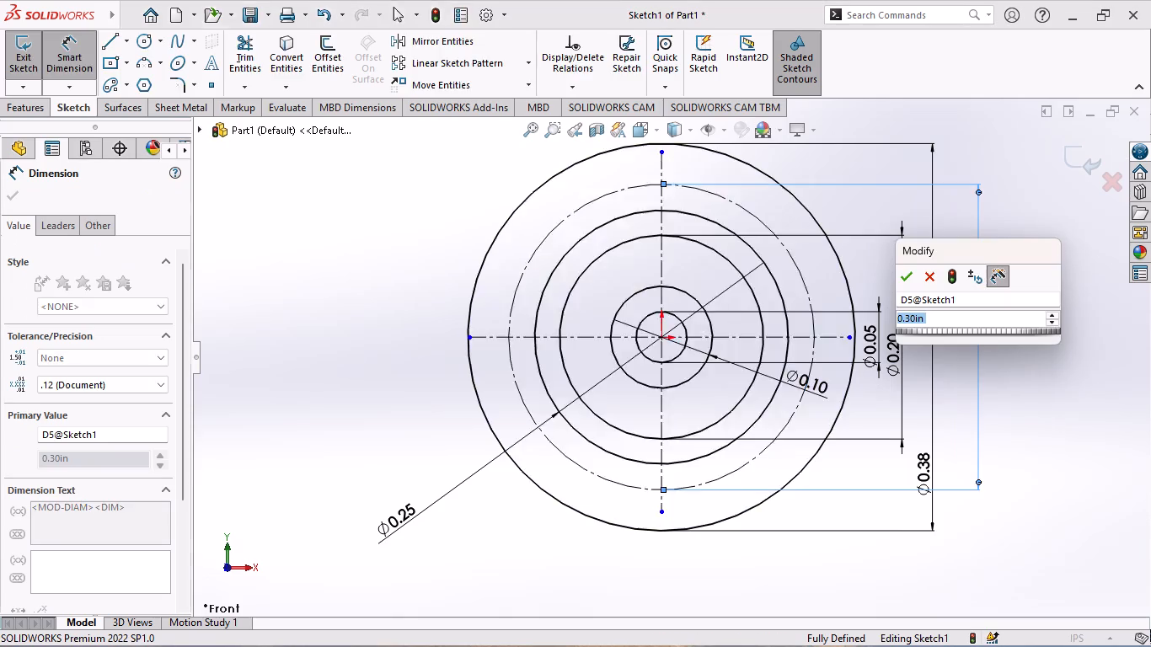
type("0.")
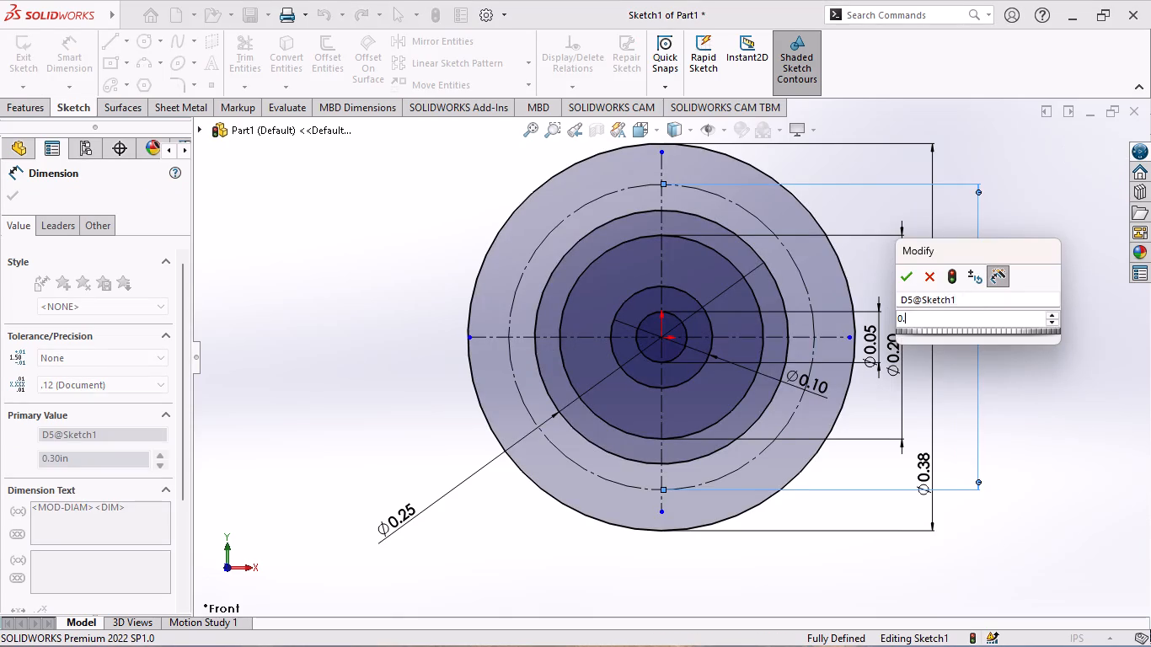
key("4")
key("BackSpace")
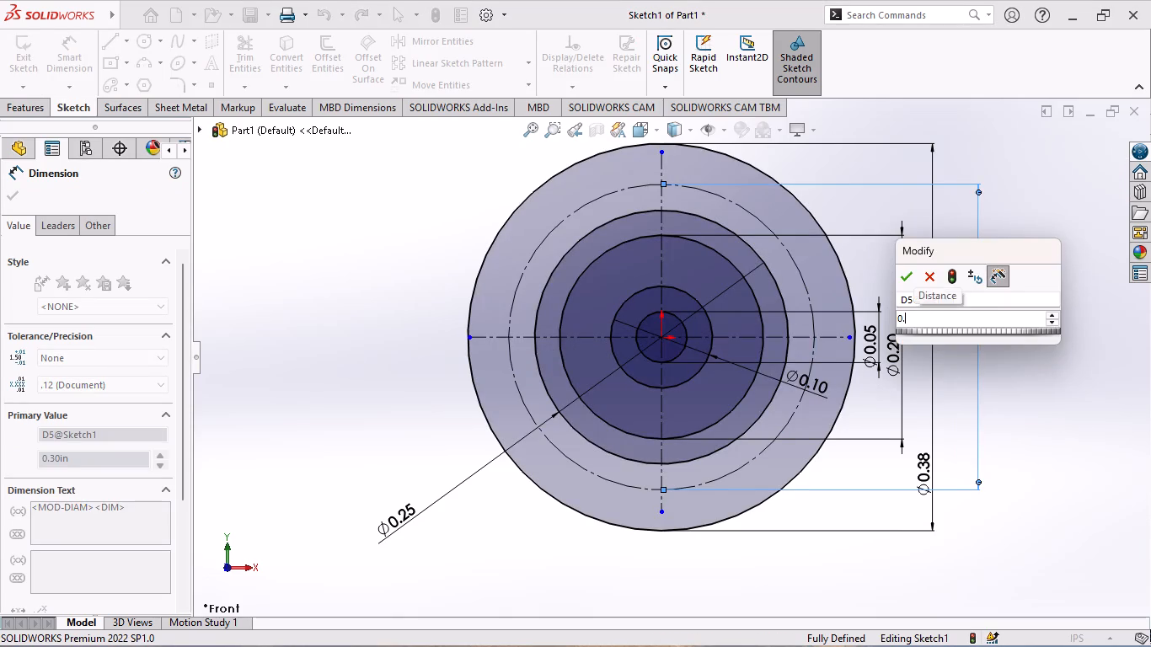
type("34")
key("Return")
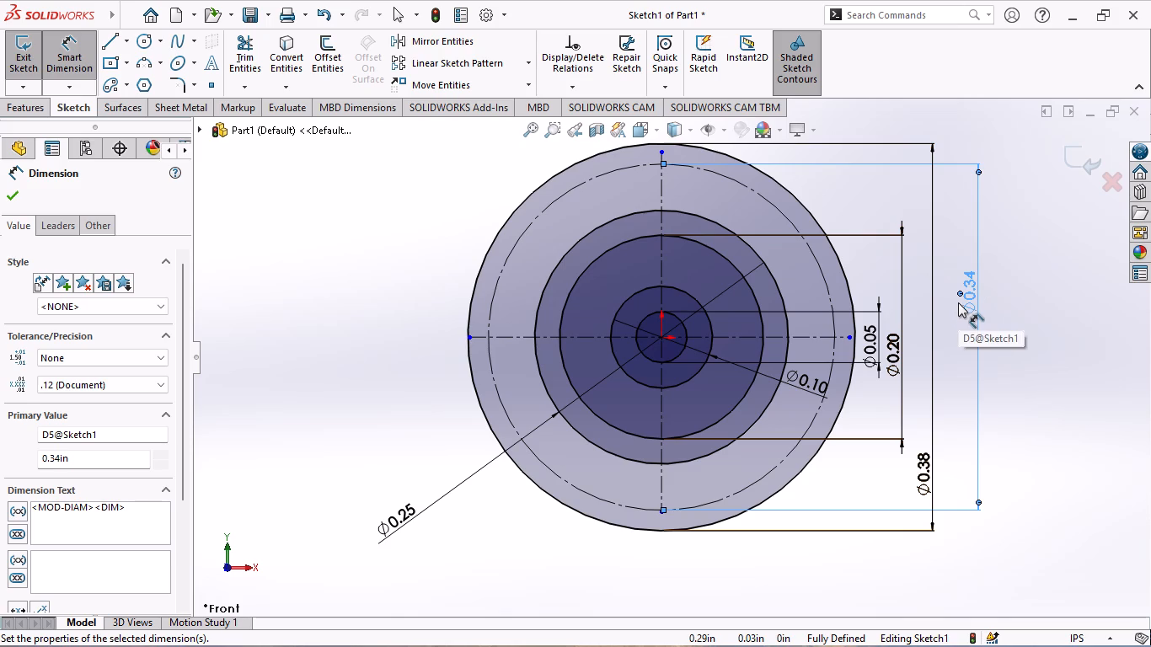
Set the outermost circle's diameter dimension to 0.381 in.
double_click(923, 465)
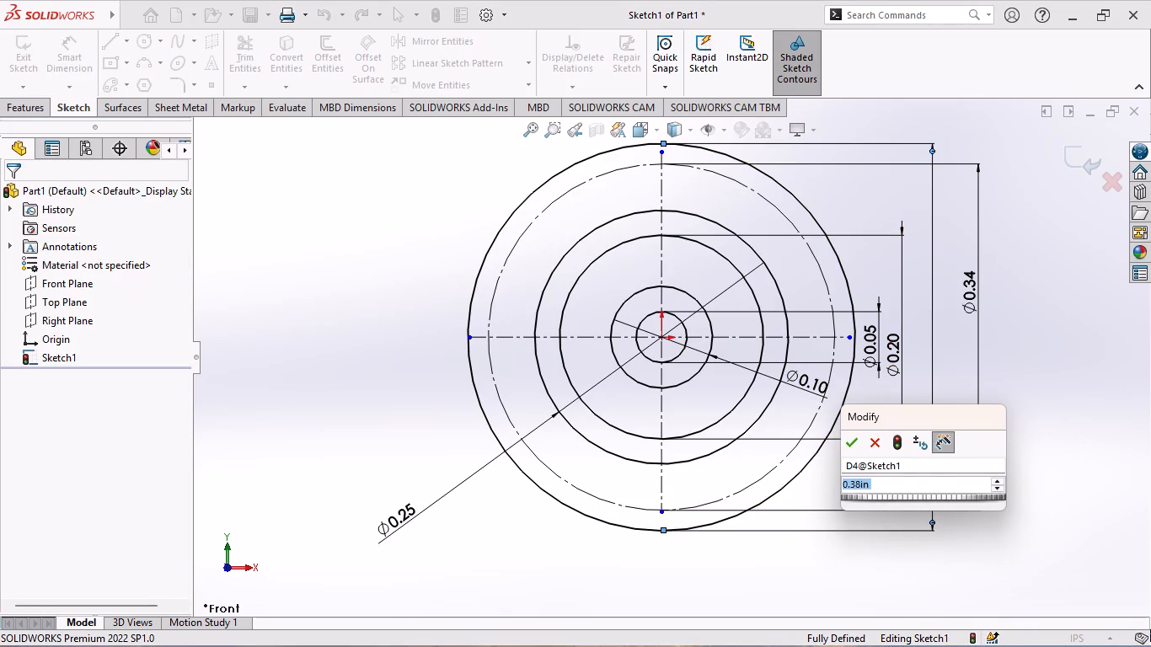
type("0.")
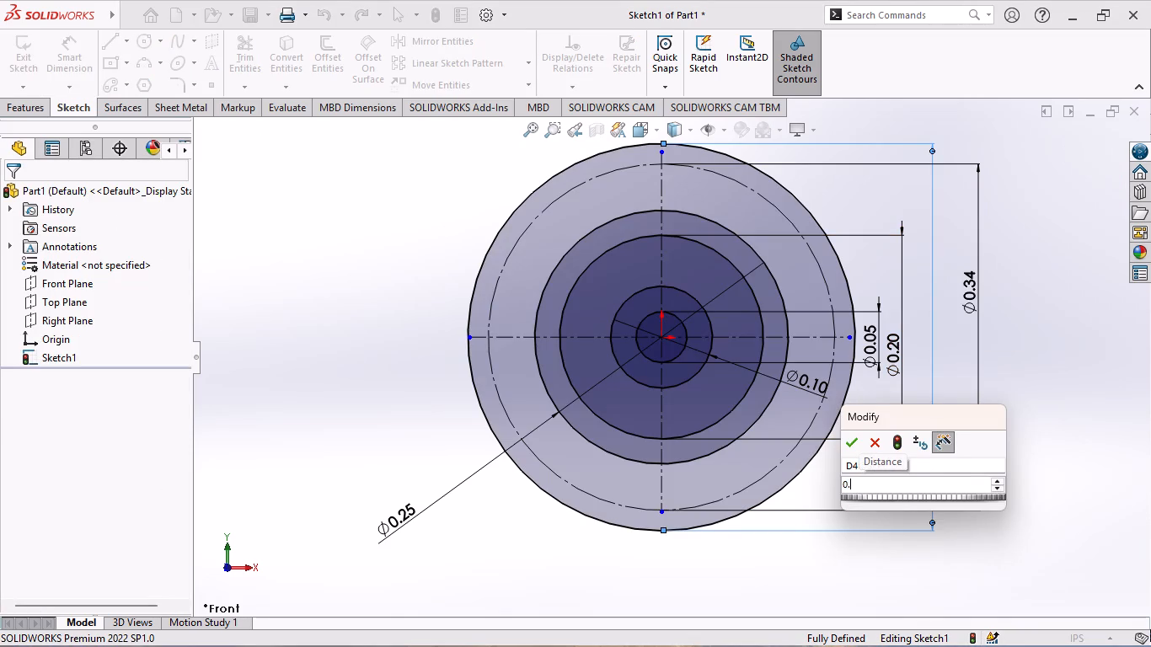
type("381")
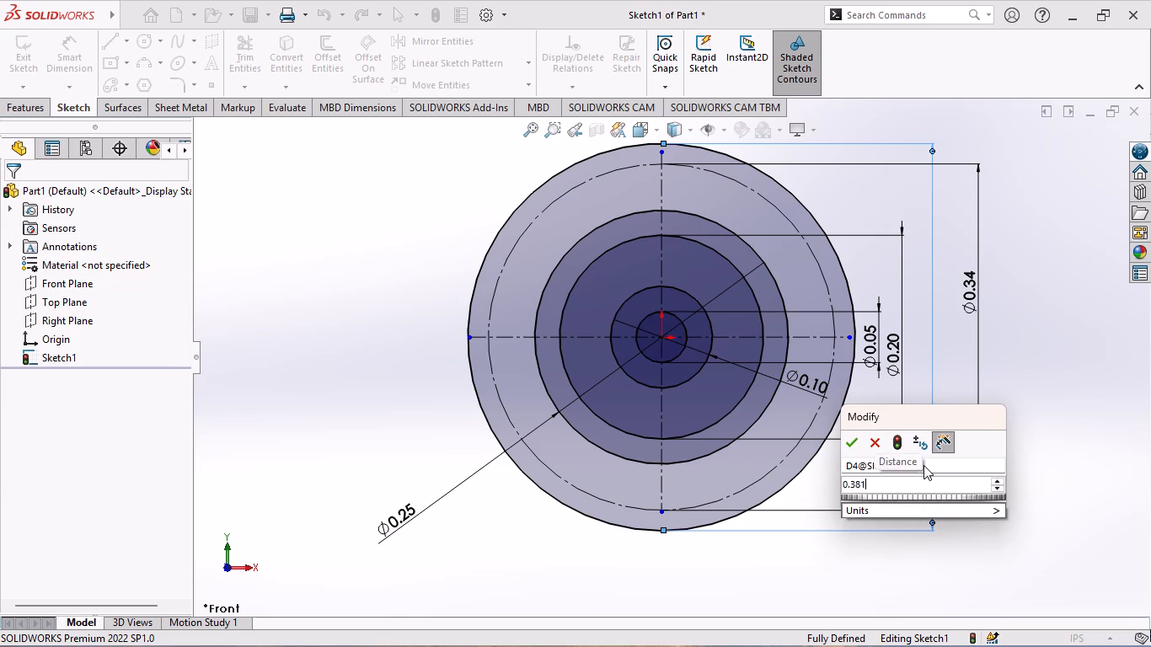
key("Return")
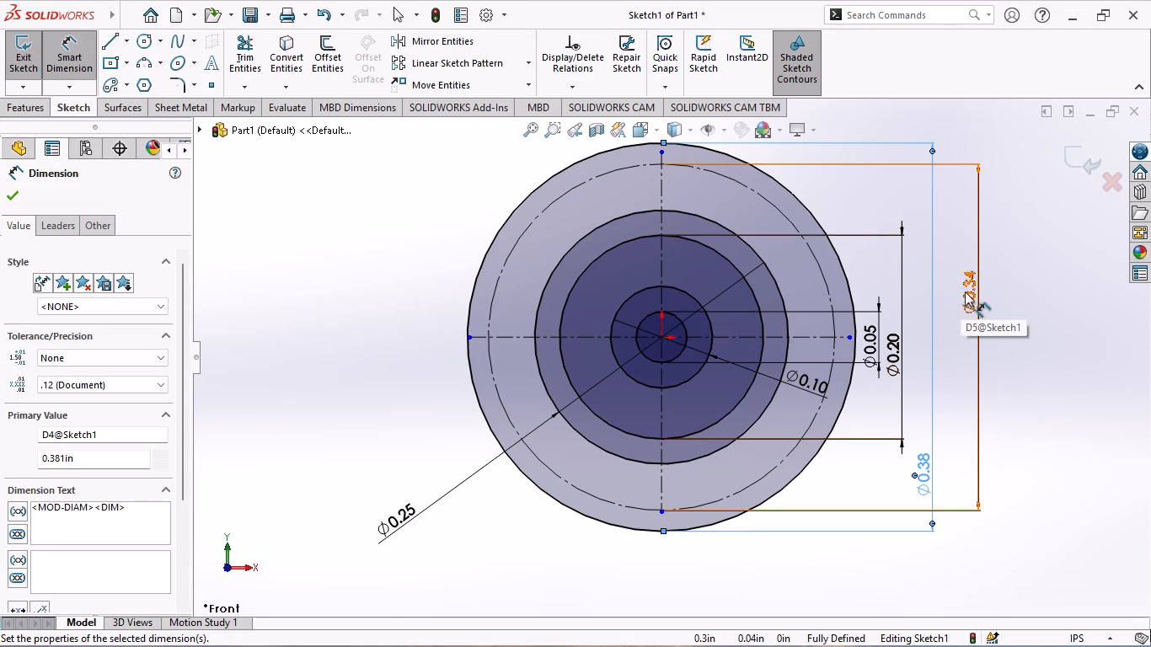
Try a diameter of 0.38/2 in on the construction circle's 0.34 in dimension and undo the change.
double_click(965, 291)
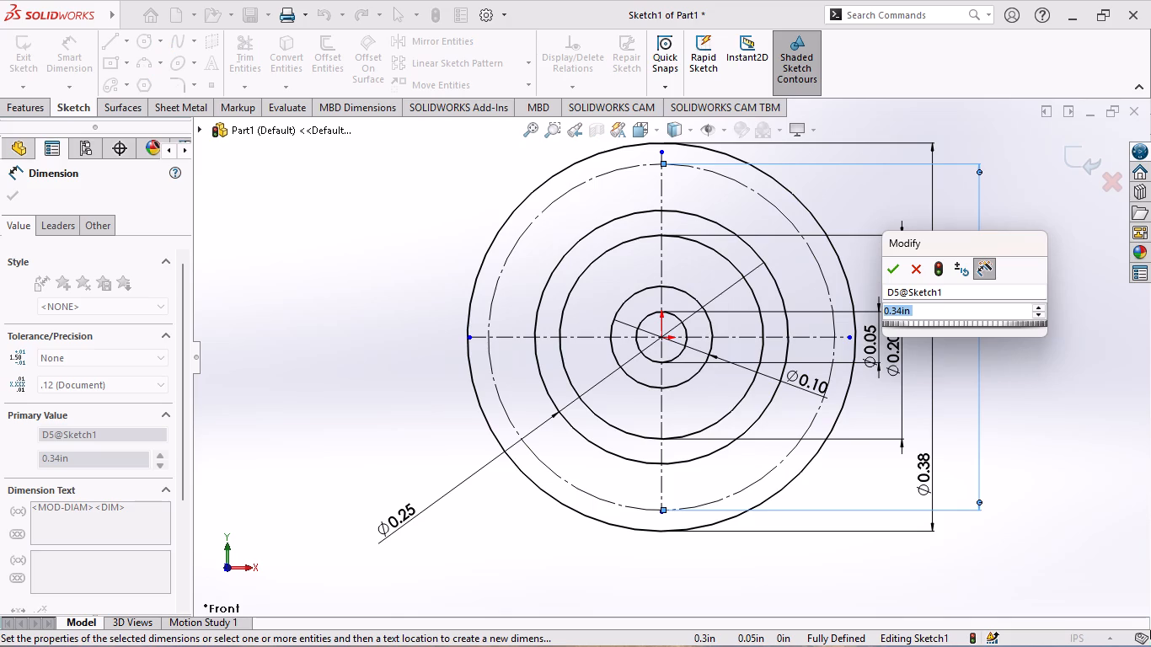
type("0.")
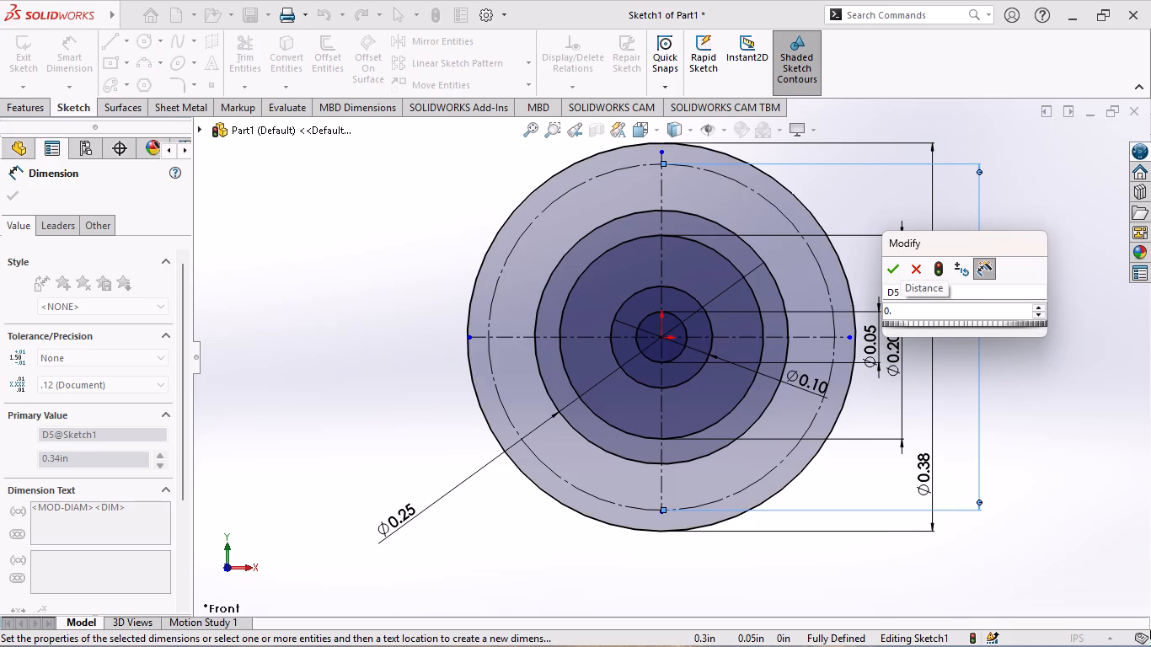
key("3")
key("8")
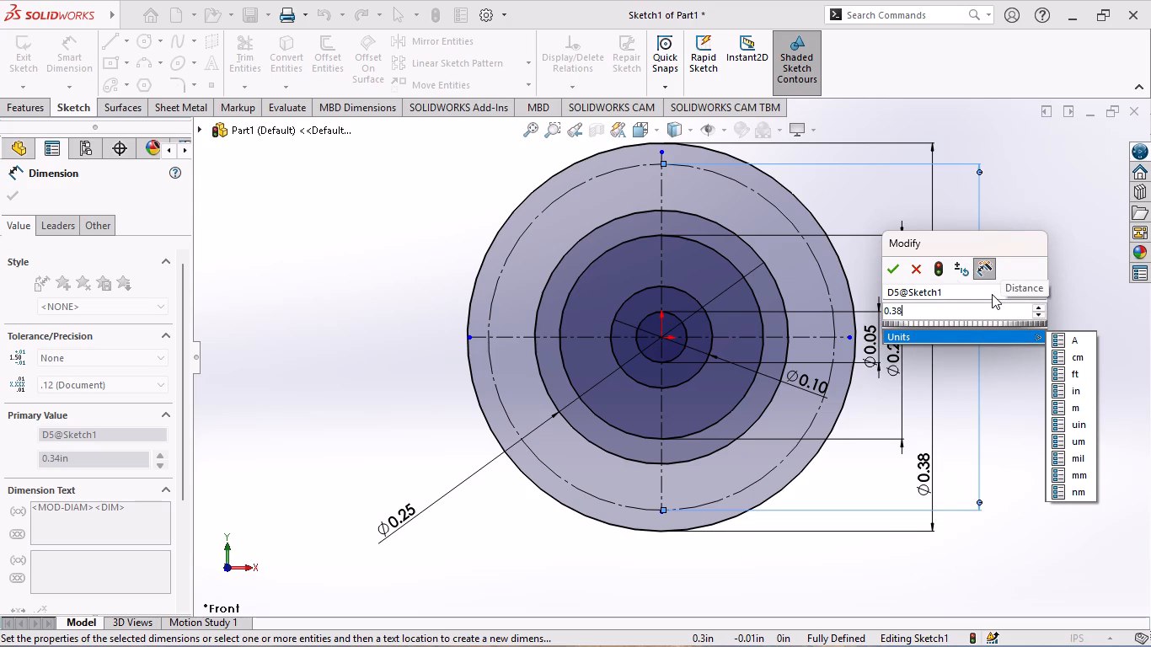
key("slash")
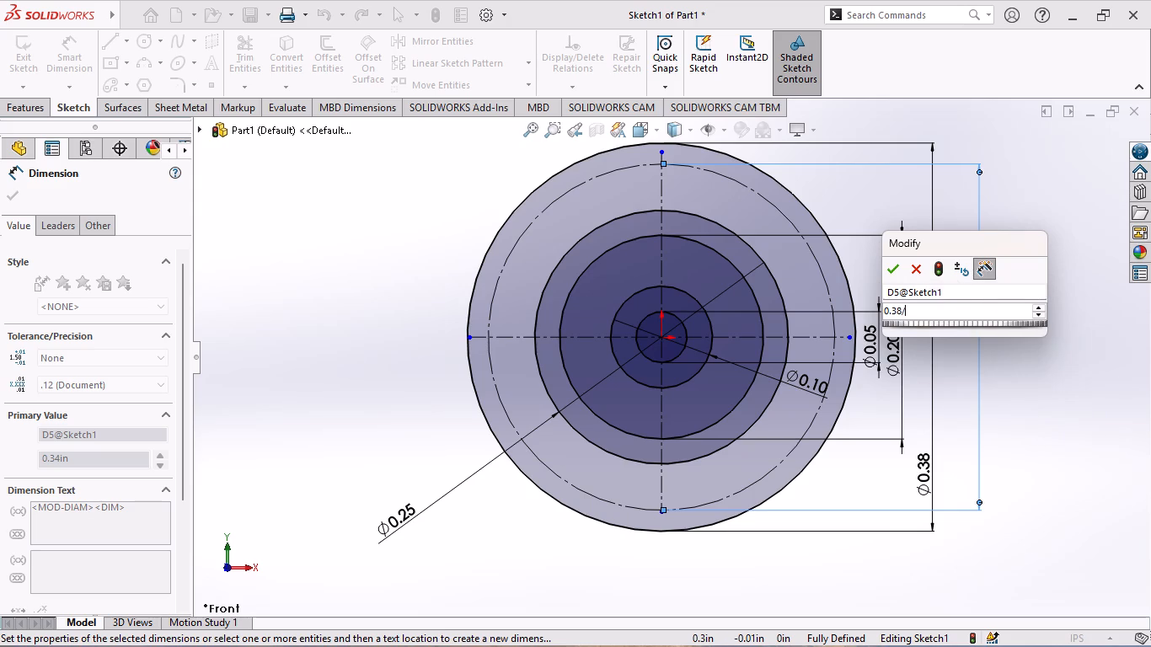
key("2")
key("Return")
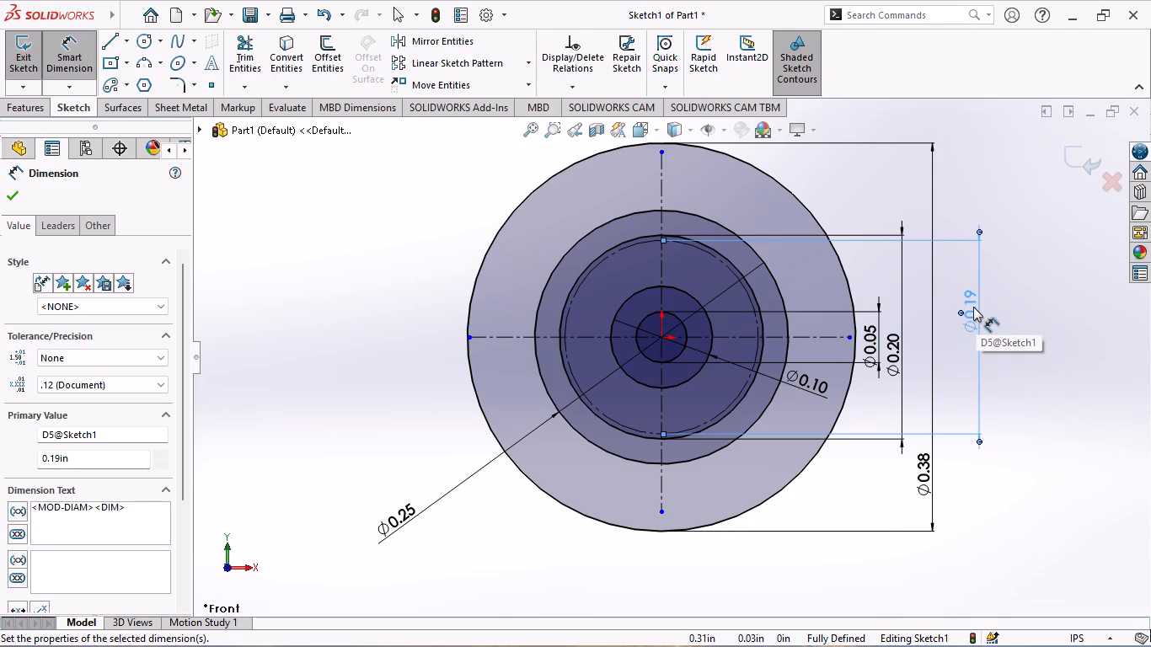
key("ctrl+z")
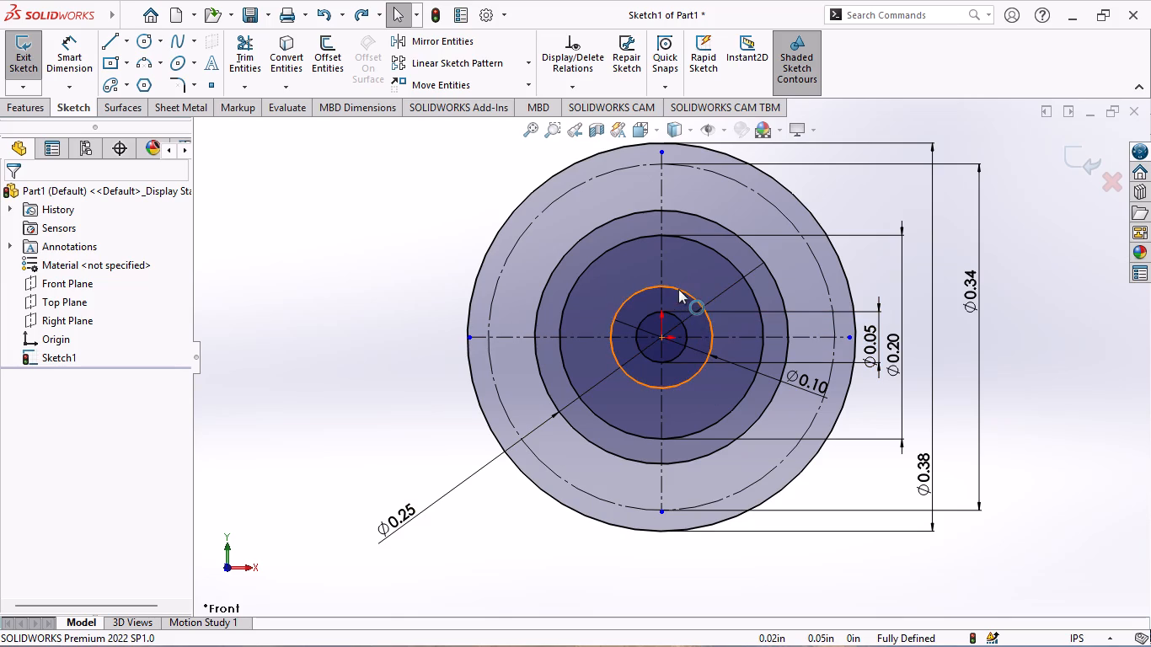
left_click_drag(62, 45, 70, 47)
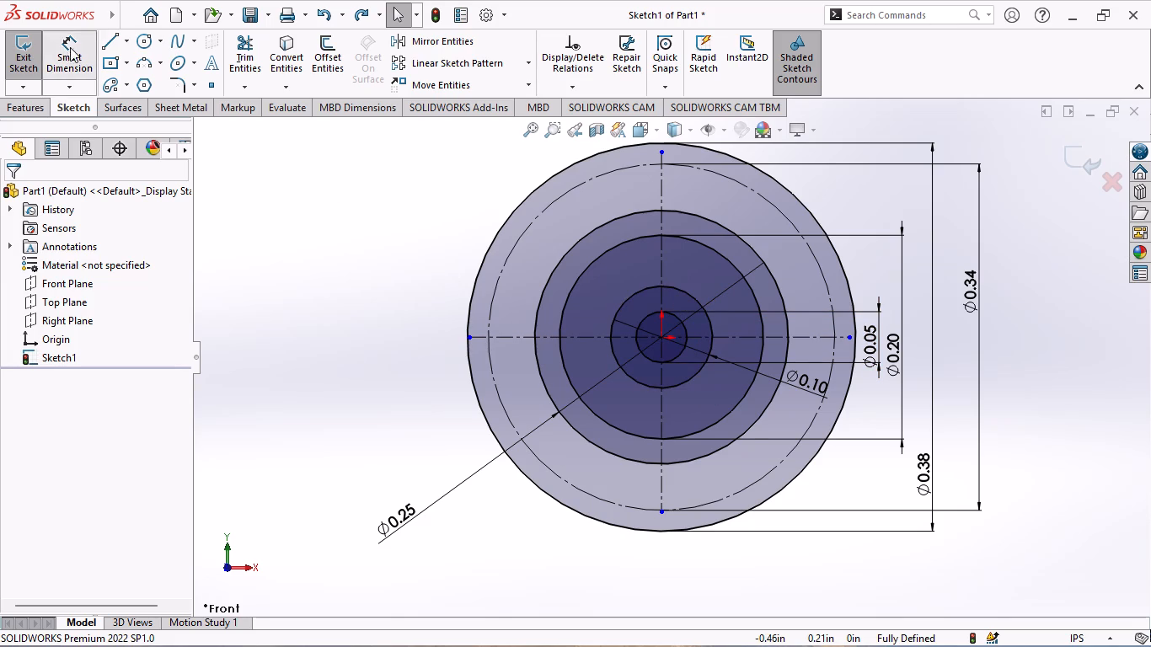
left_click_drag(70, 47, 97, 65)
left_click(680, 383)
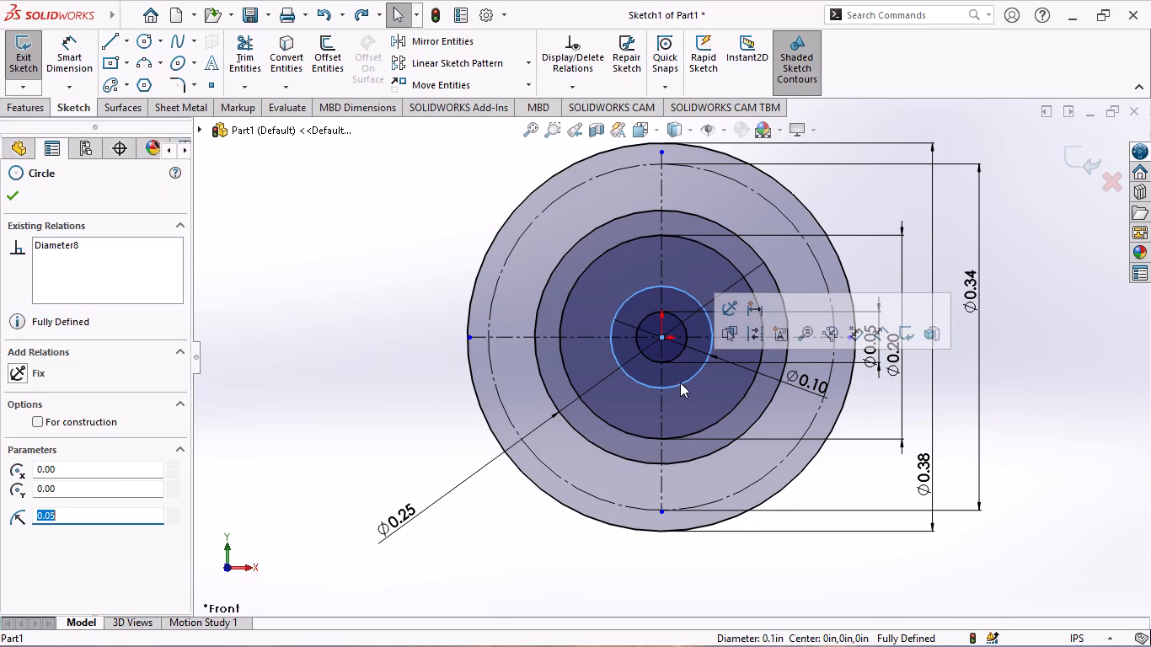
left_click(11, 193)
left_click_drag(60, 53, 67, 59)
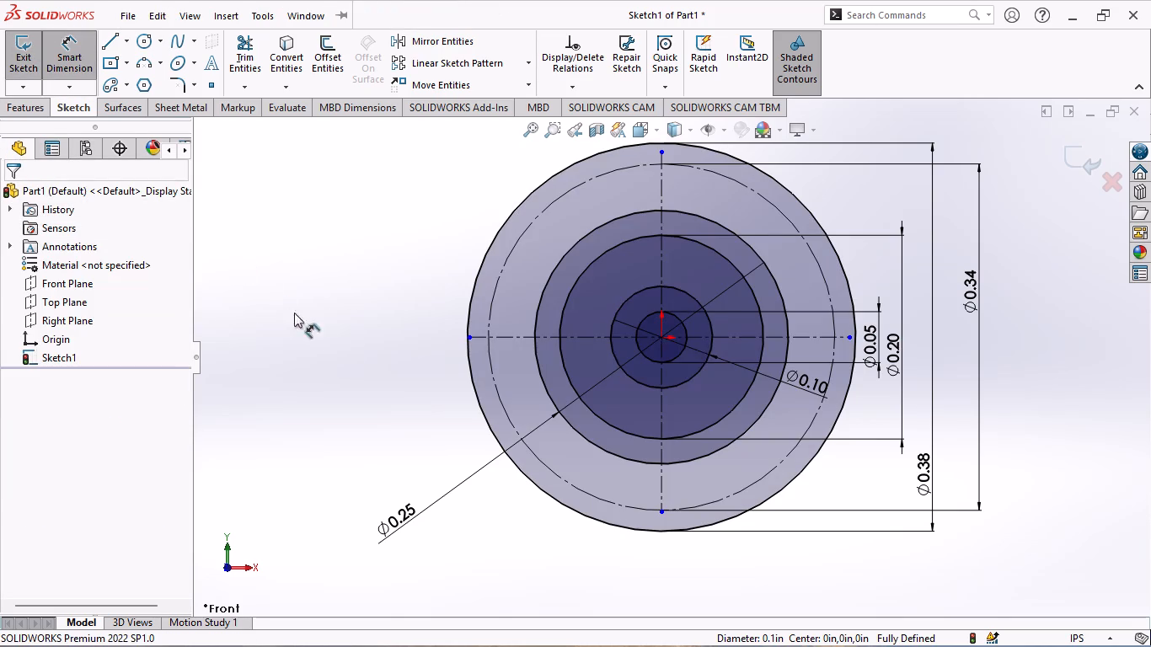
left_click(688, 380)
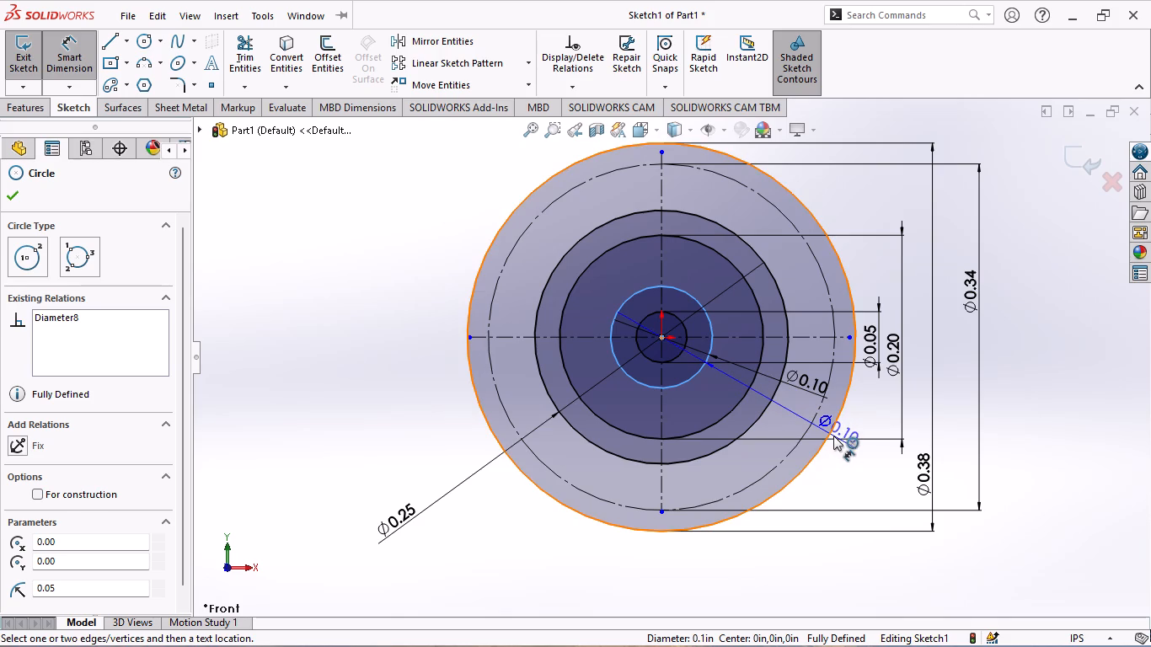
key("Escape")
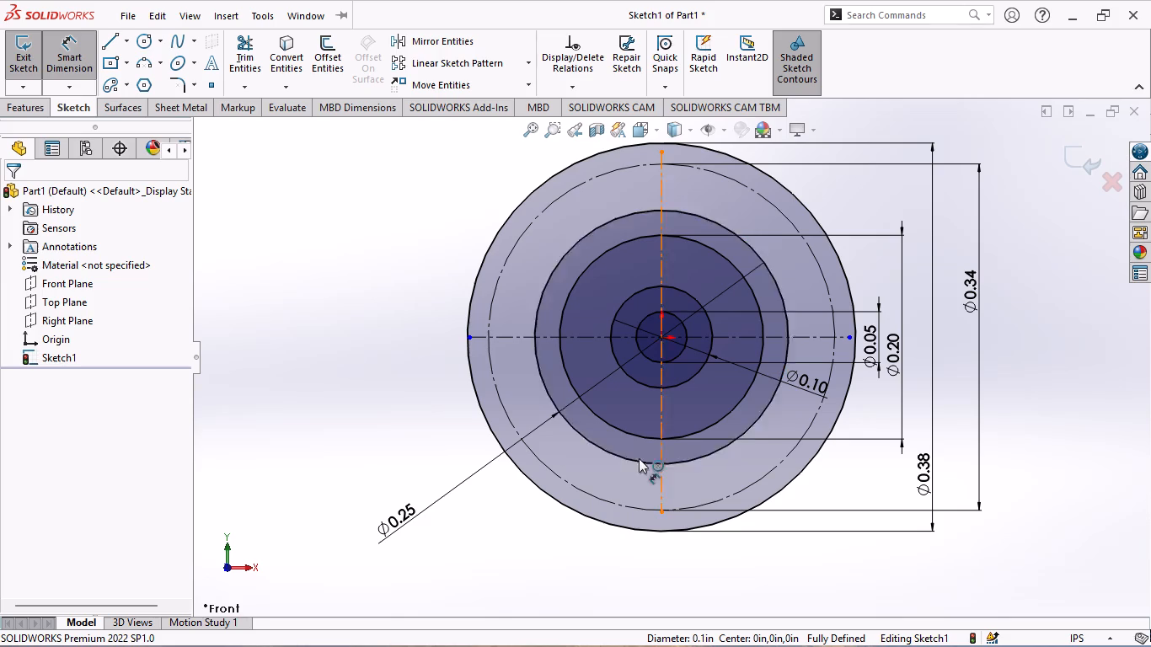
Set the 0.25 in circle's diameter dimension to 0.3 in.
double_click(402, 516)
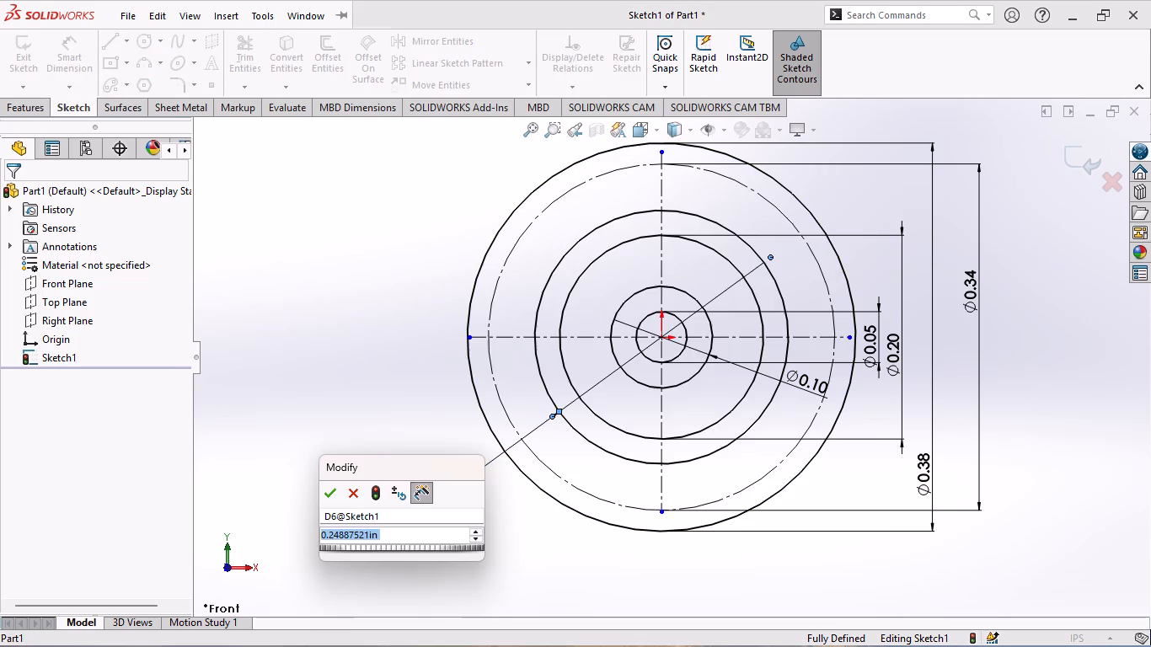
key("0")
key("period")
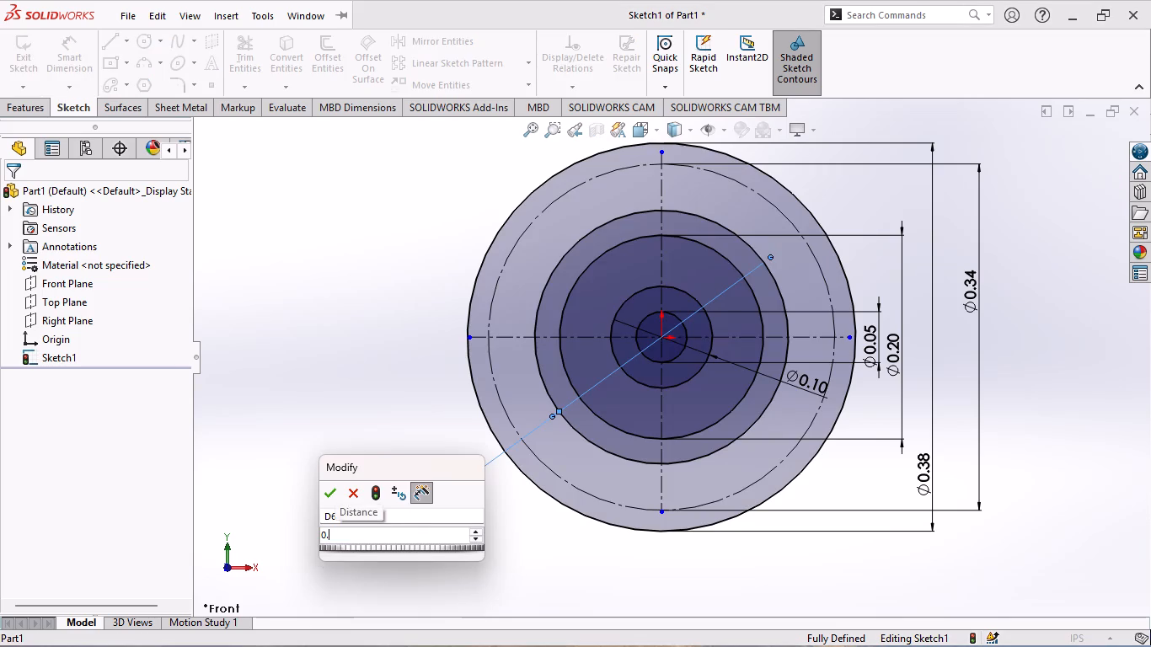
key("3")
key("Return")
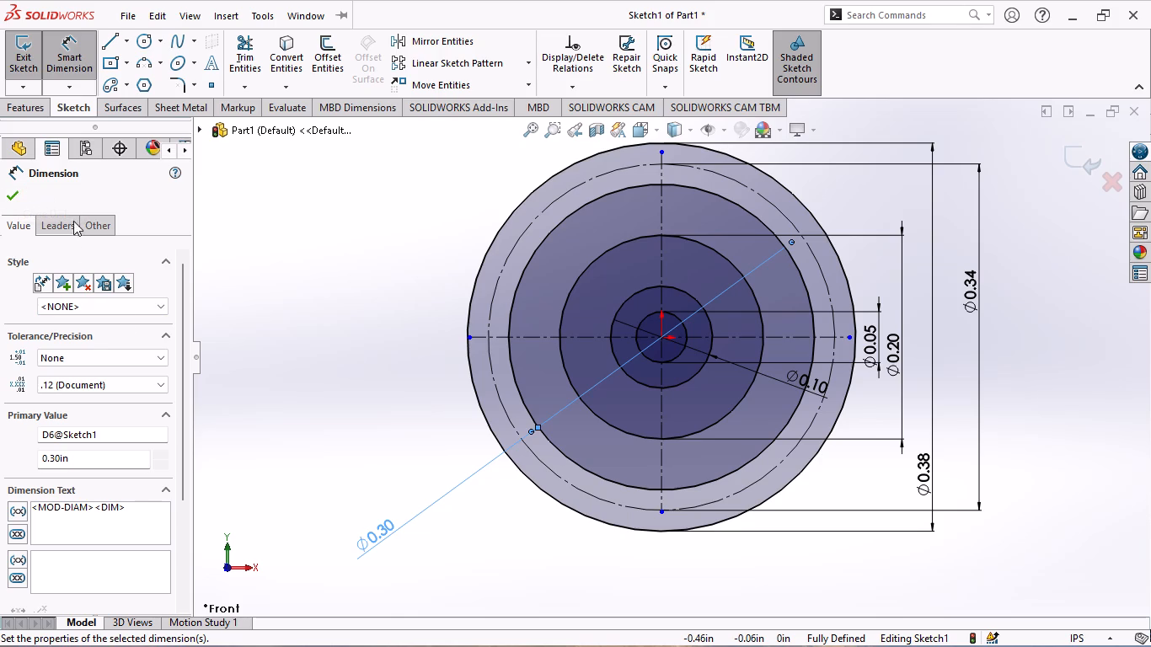
Set the diameter of the solid circle just inside the construction circle to 0.28 in and leave the dimension tool.
double_click(378, 532)
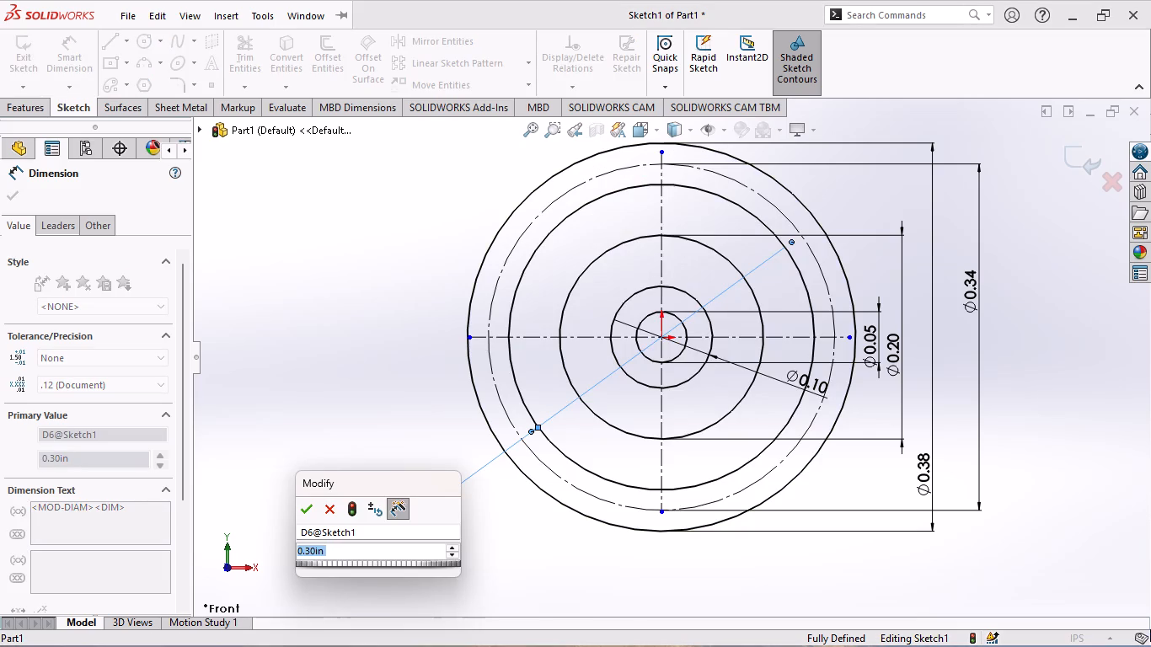
type("0.28")
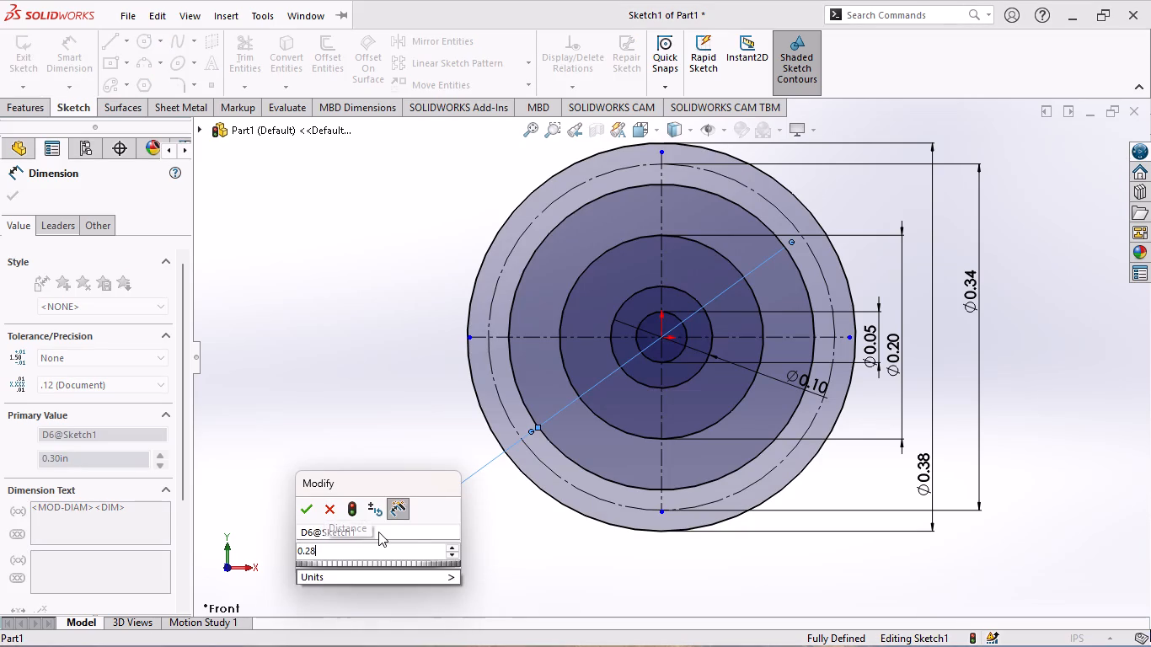
key("Return")
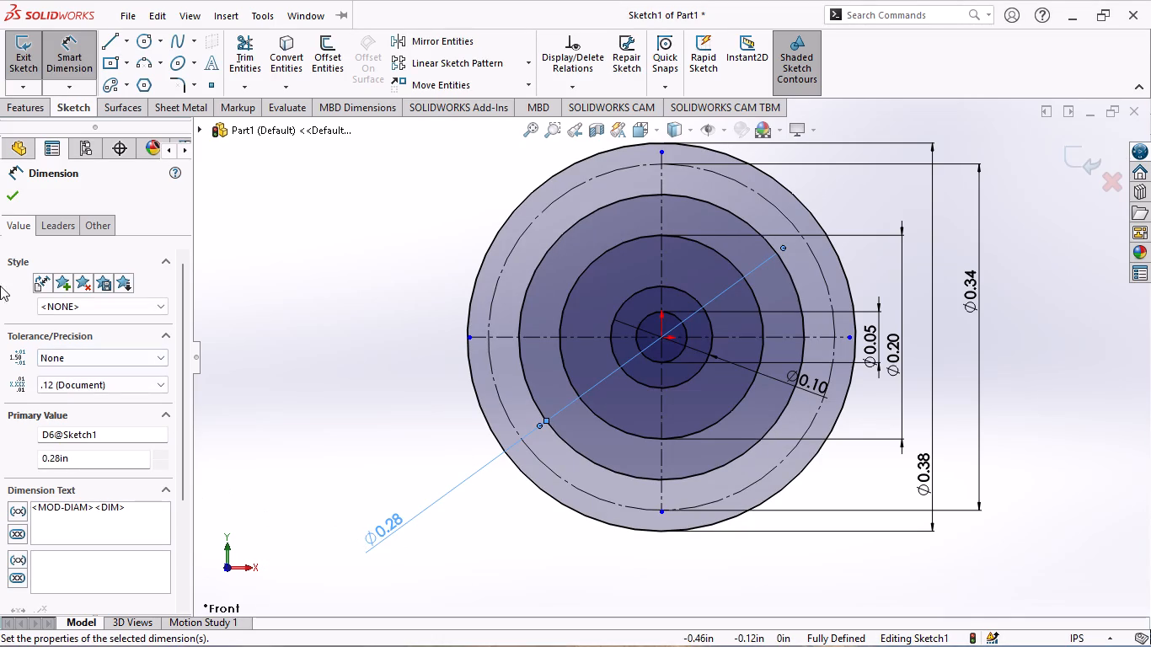
left_click(6, 196)
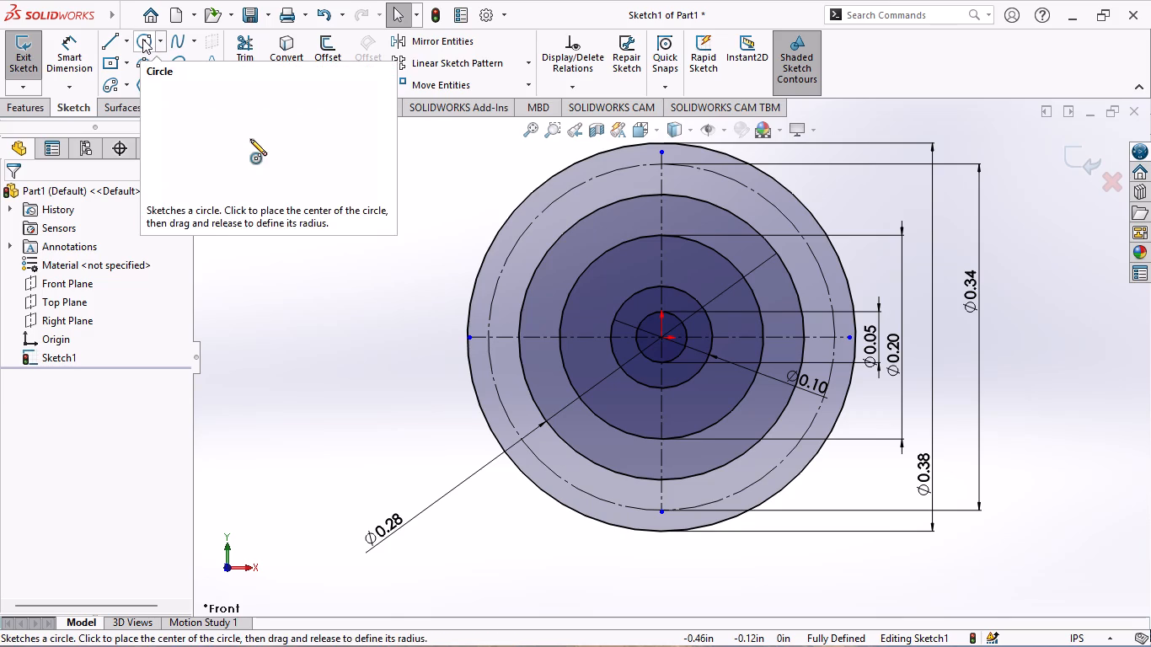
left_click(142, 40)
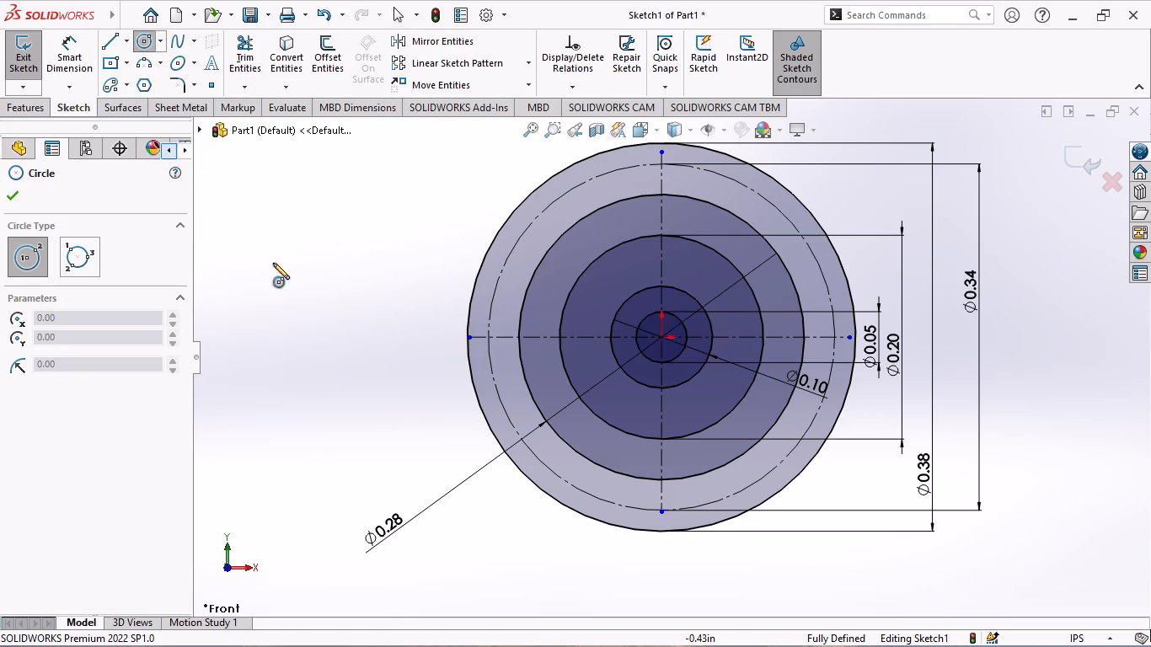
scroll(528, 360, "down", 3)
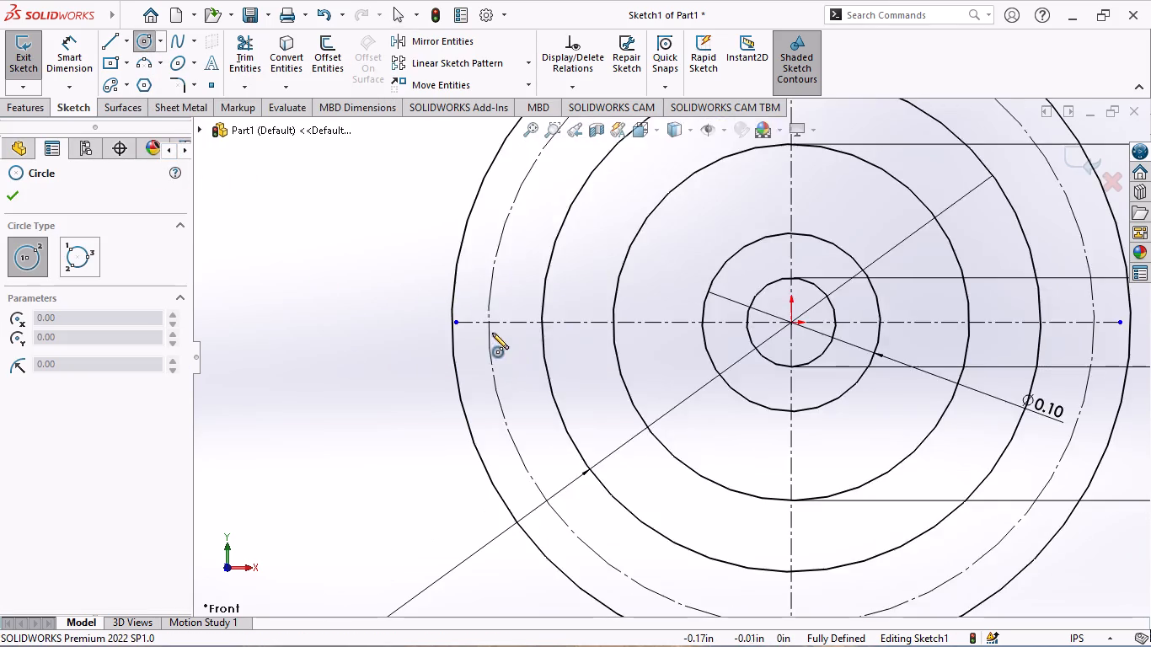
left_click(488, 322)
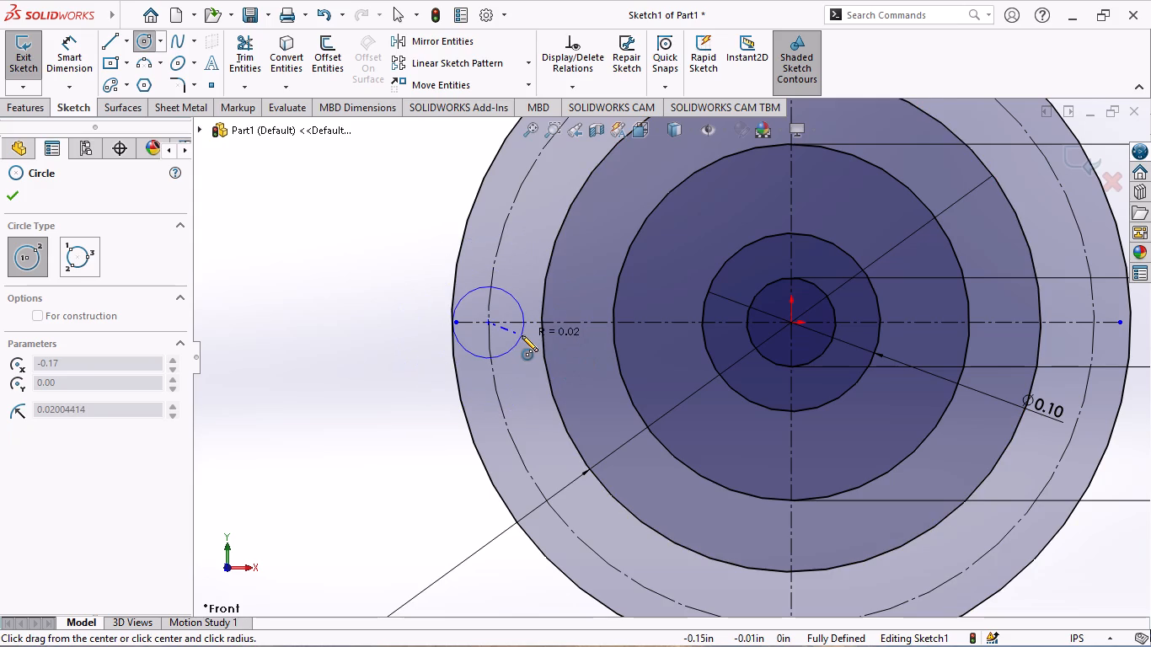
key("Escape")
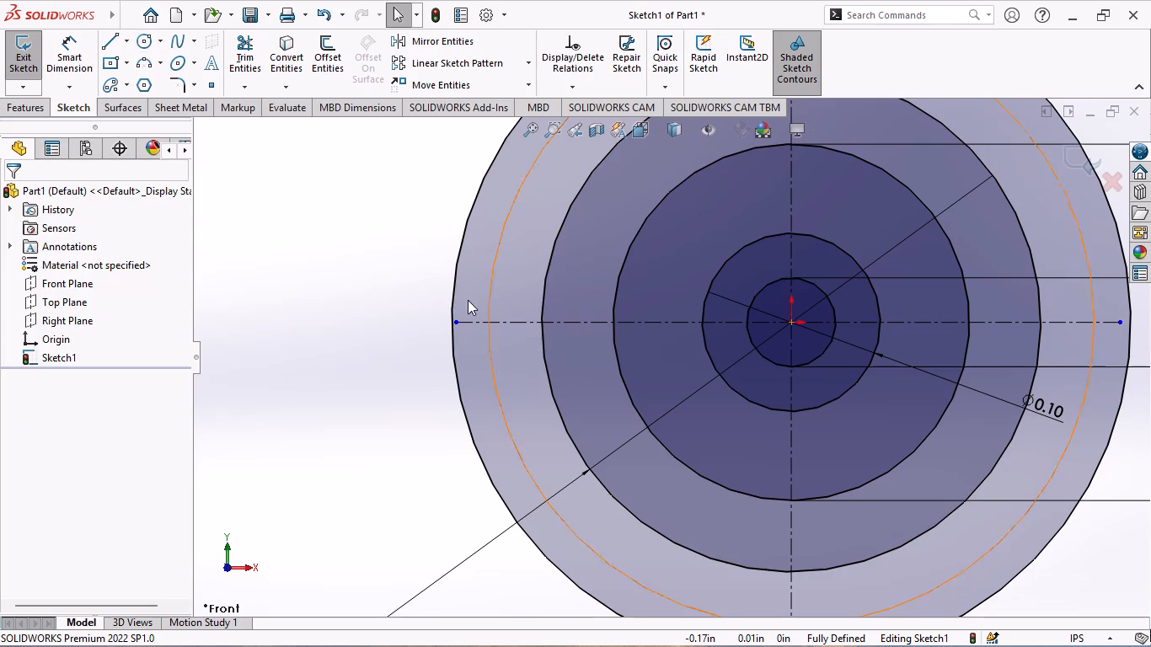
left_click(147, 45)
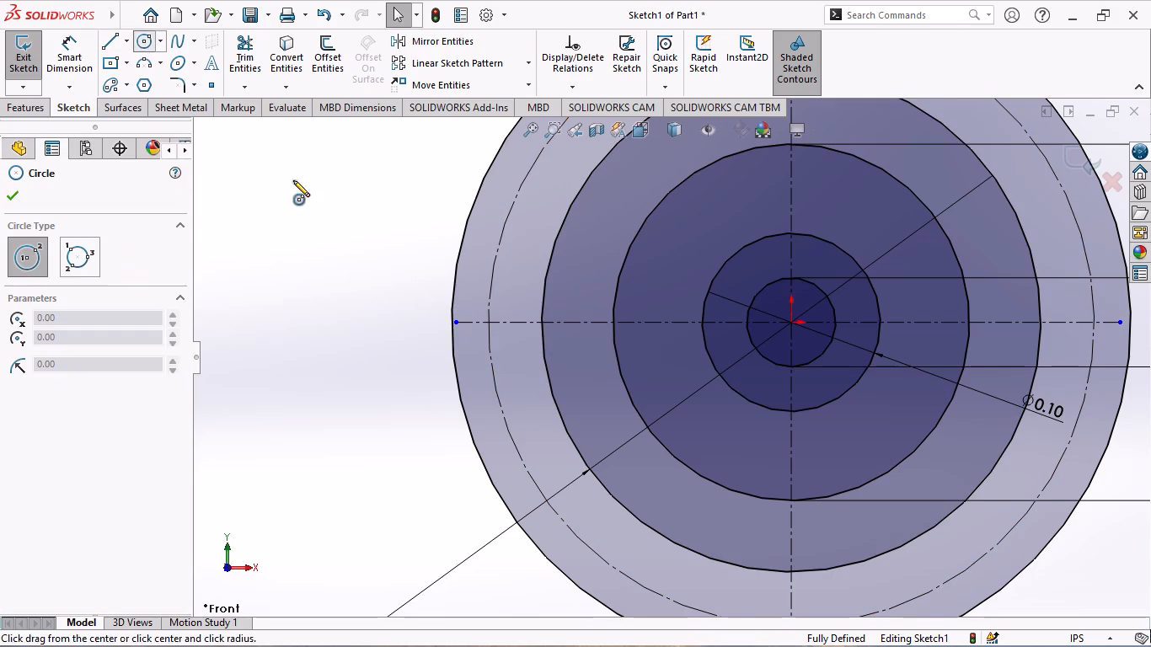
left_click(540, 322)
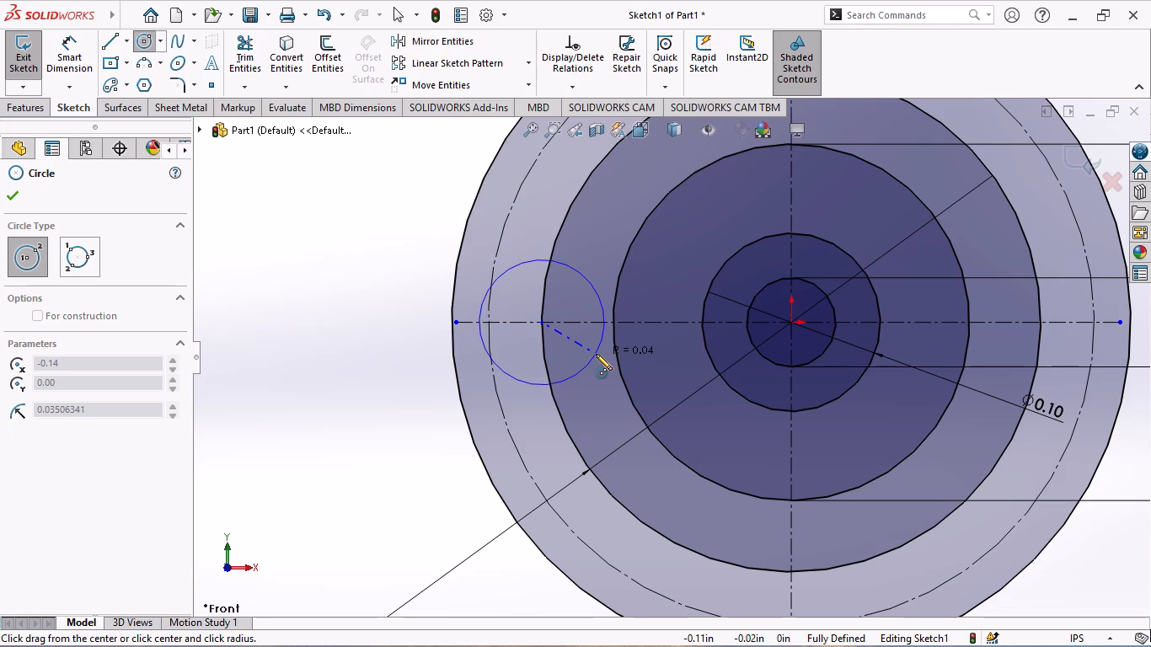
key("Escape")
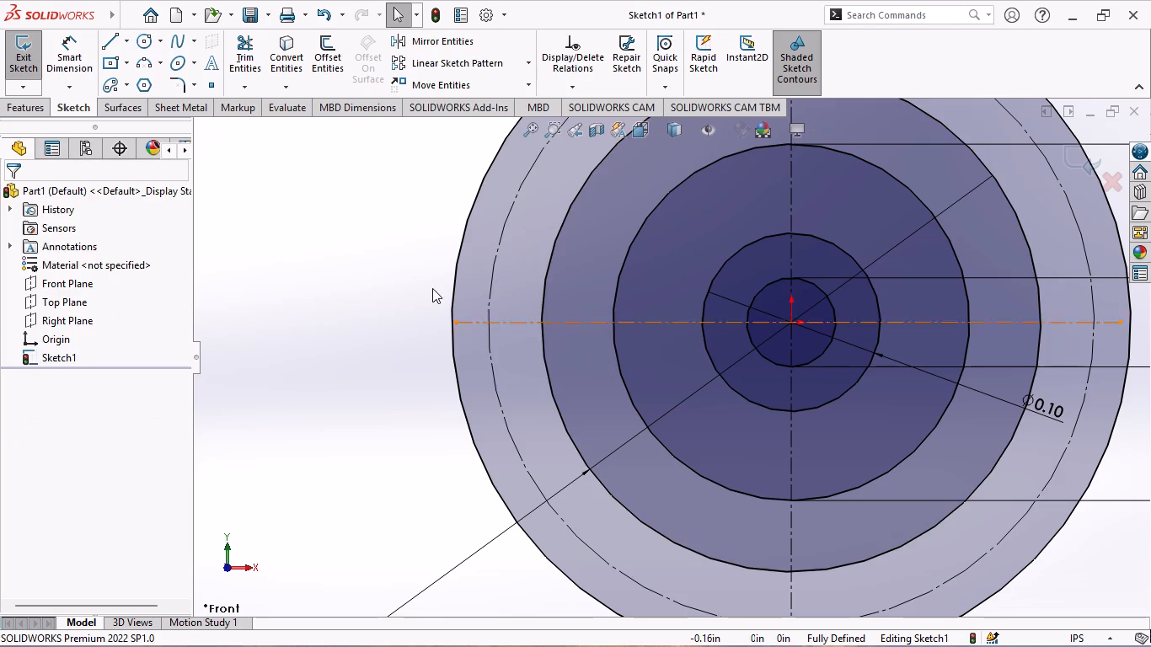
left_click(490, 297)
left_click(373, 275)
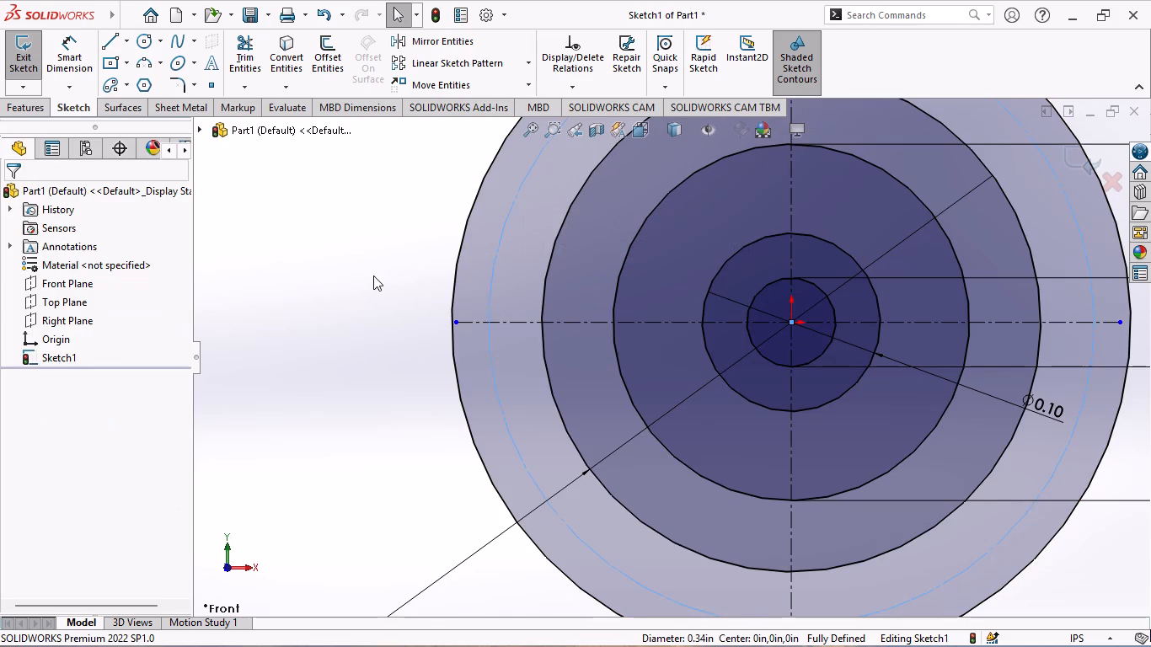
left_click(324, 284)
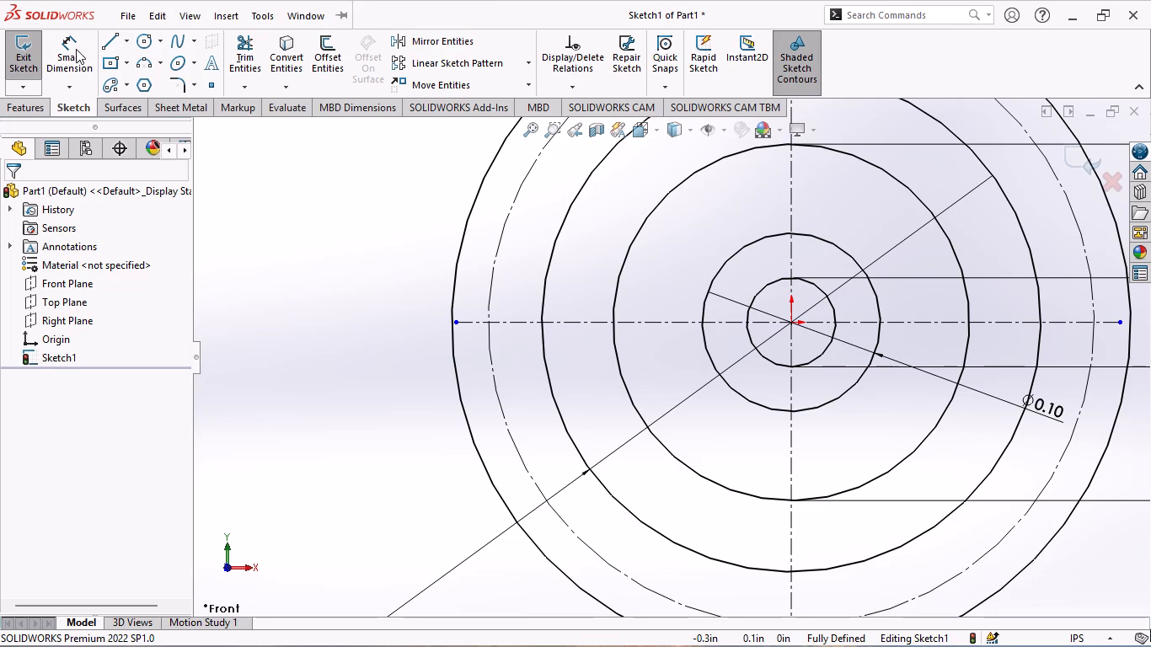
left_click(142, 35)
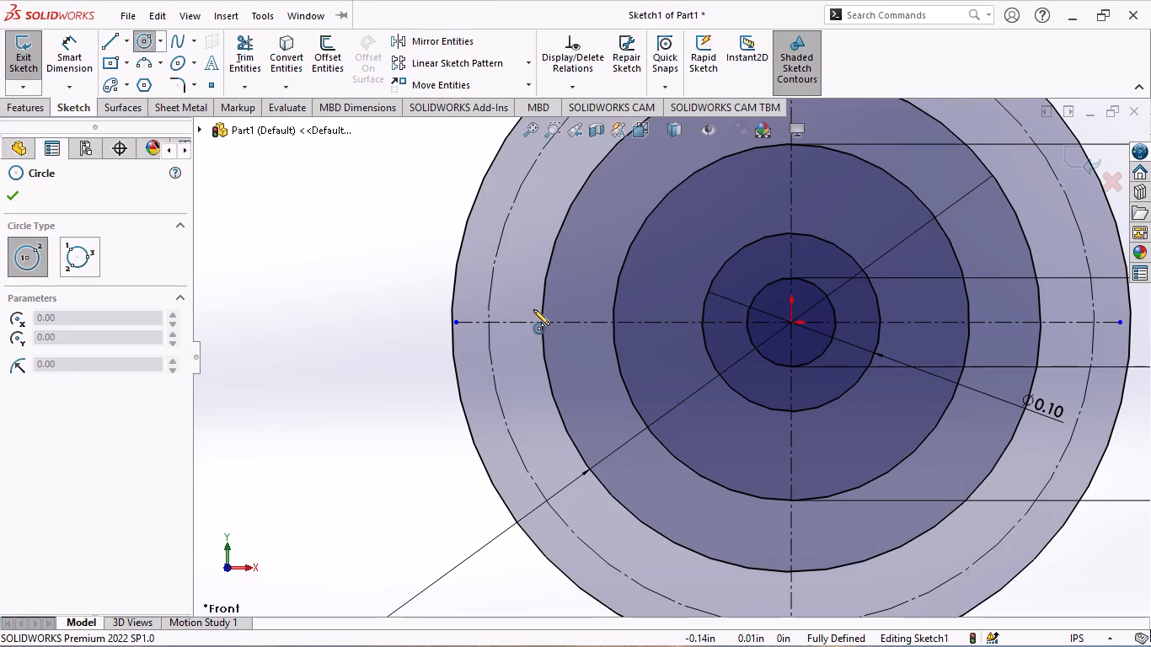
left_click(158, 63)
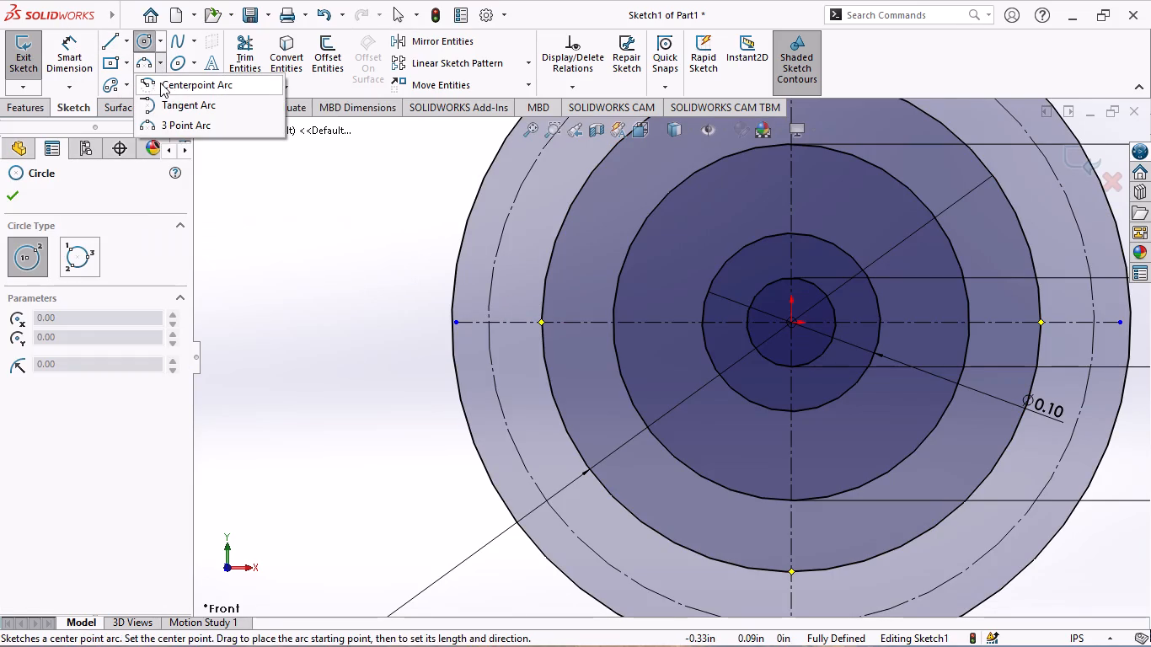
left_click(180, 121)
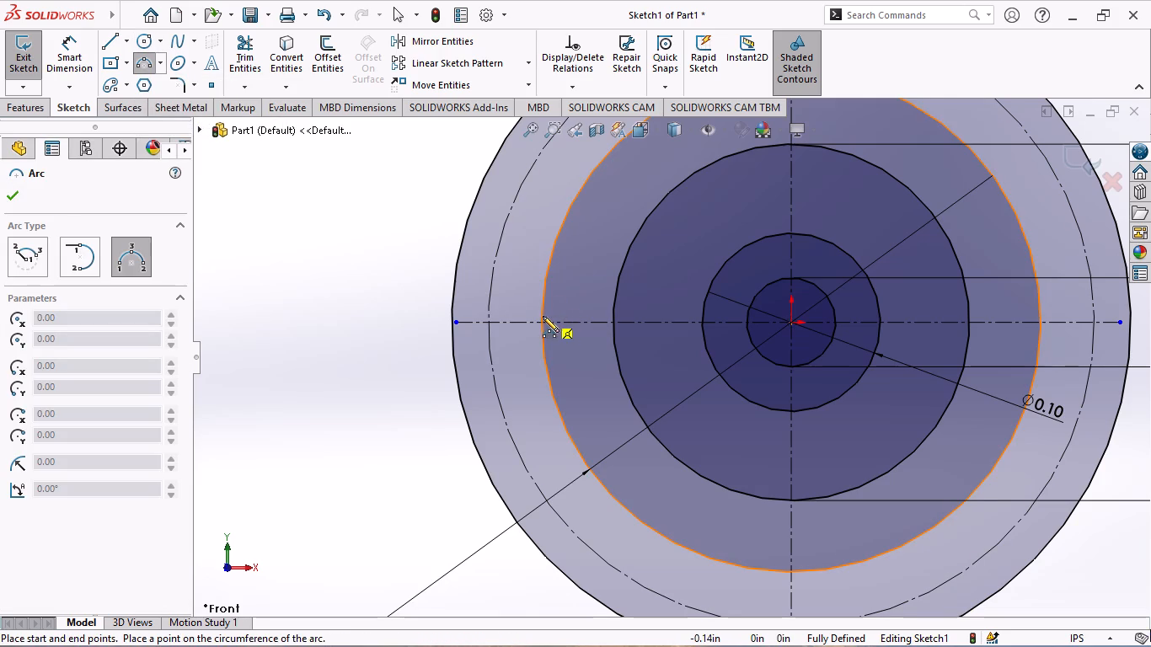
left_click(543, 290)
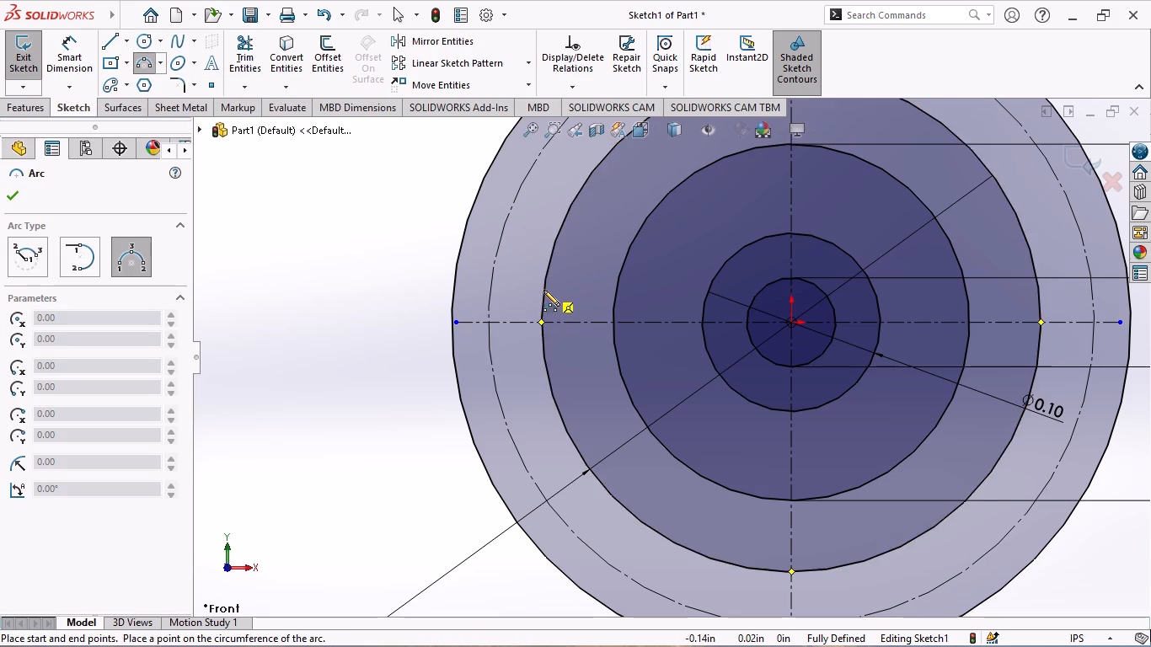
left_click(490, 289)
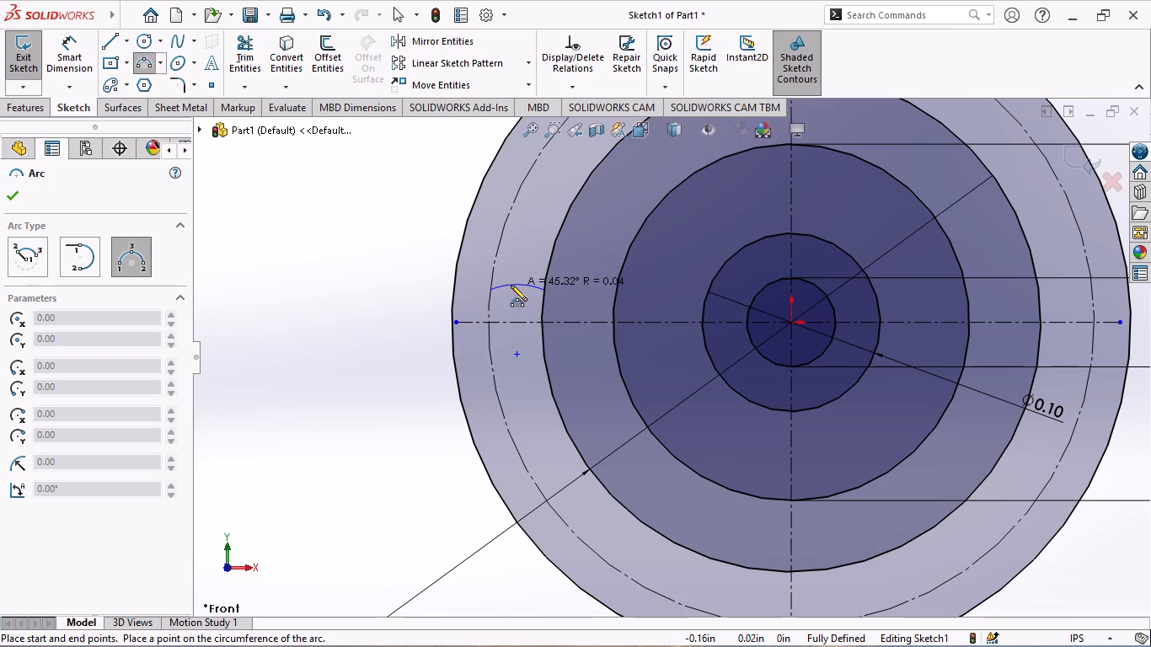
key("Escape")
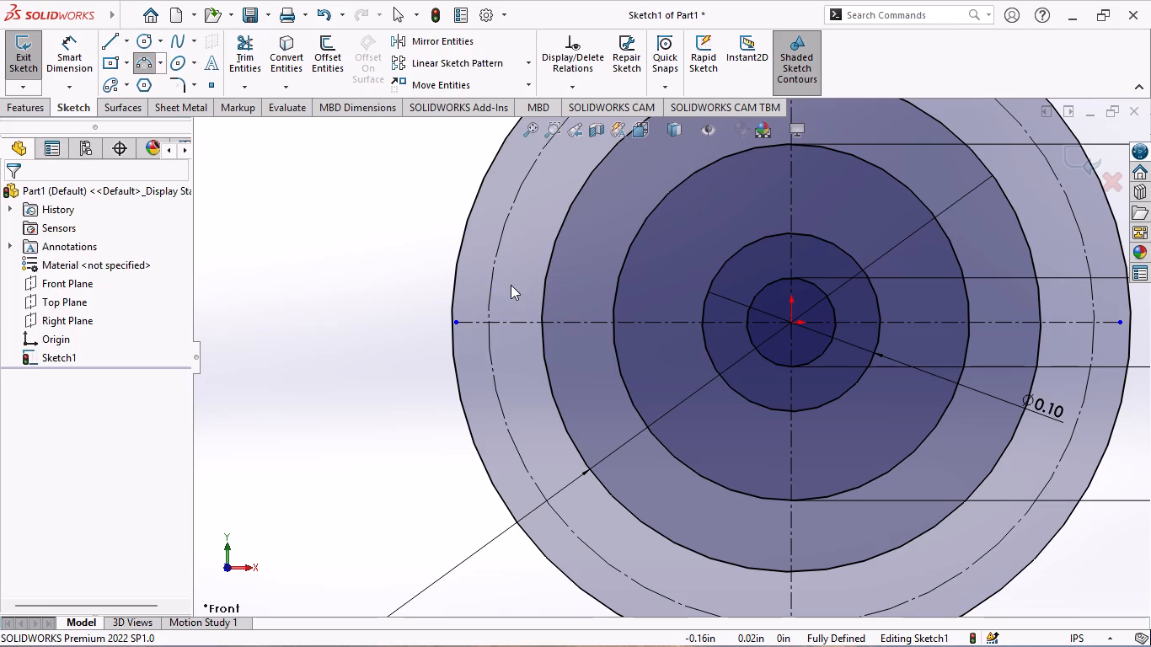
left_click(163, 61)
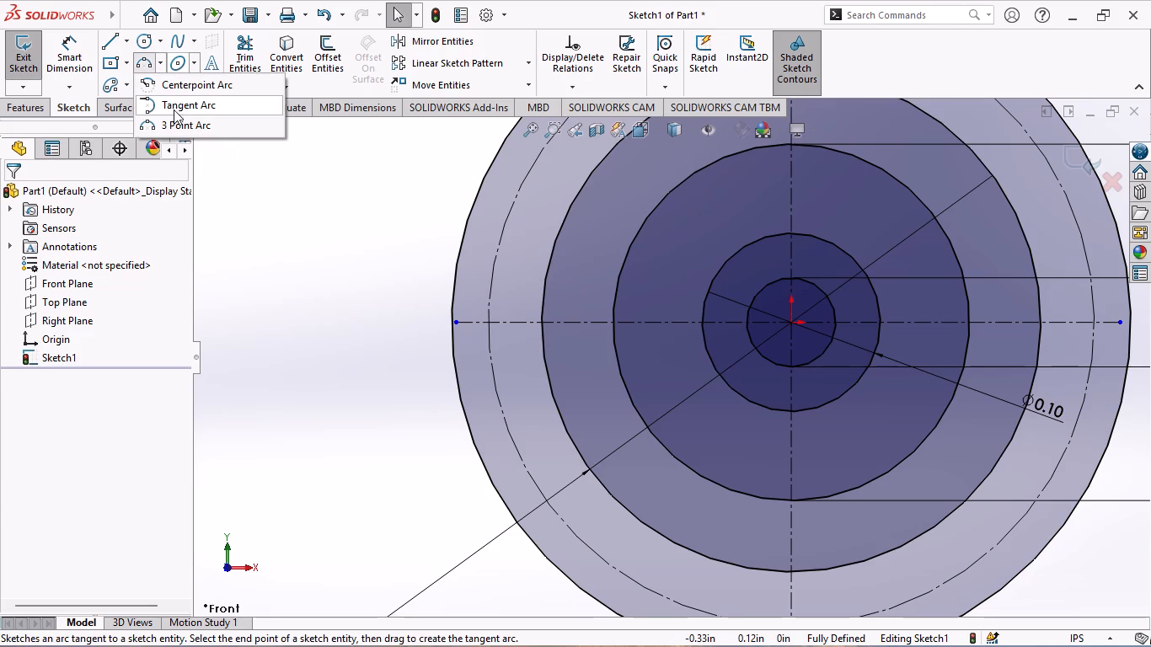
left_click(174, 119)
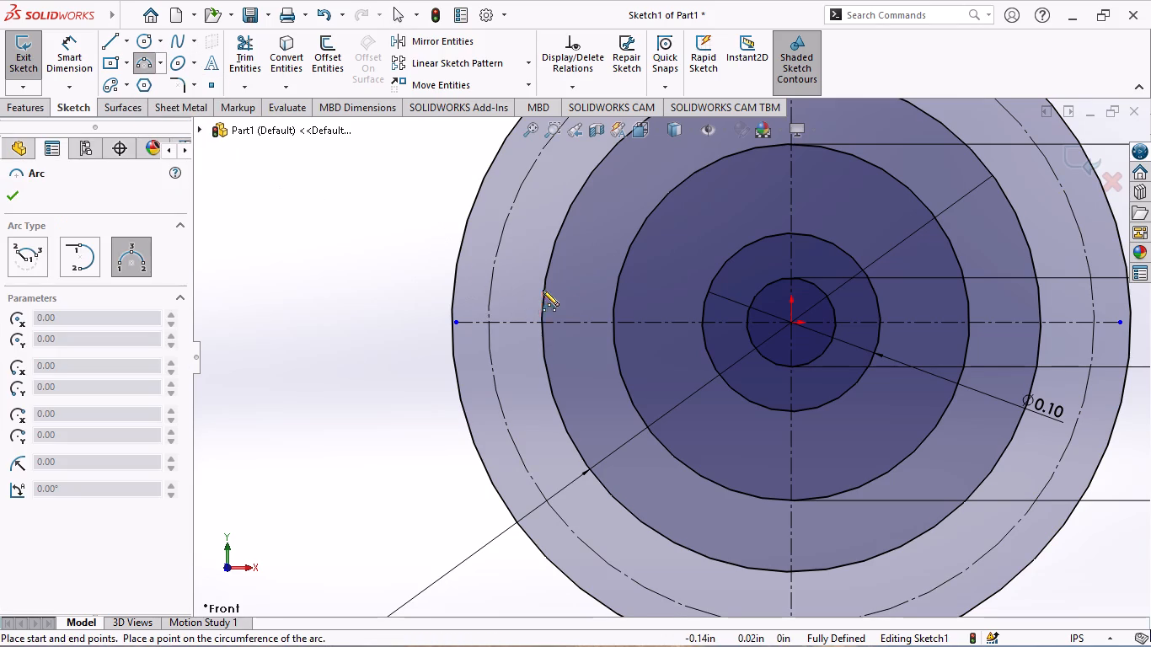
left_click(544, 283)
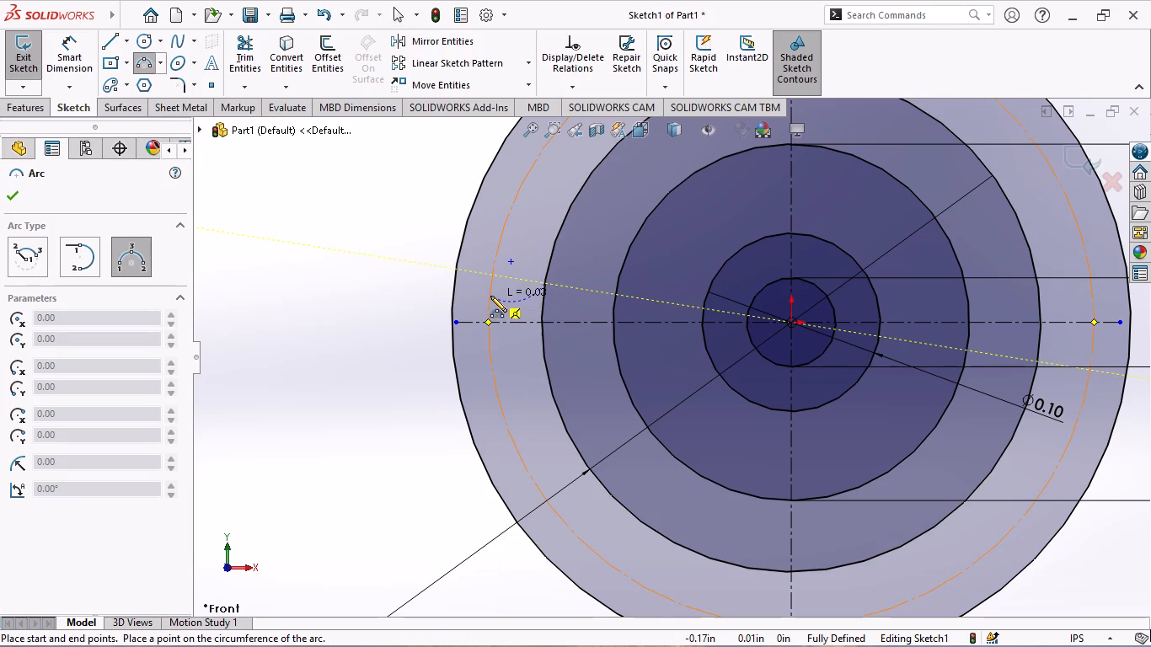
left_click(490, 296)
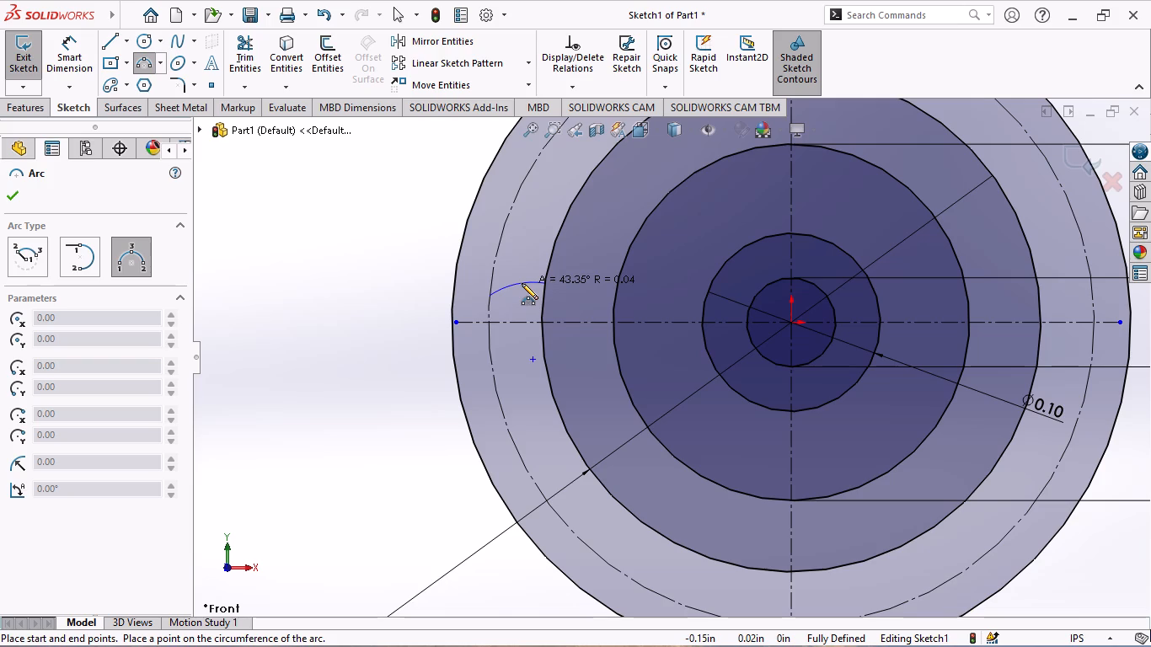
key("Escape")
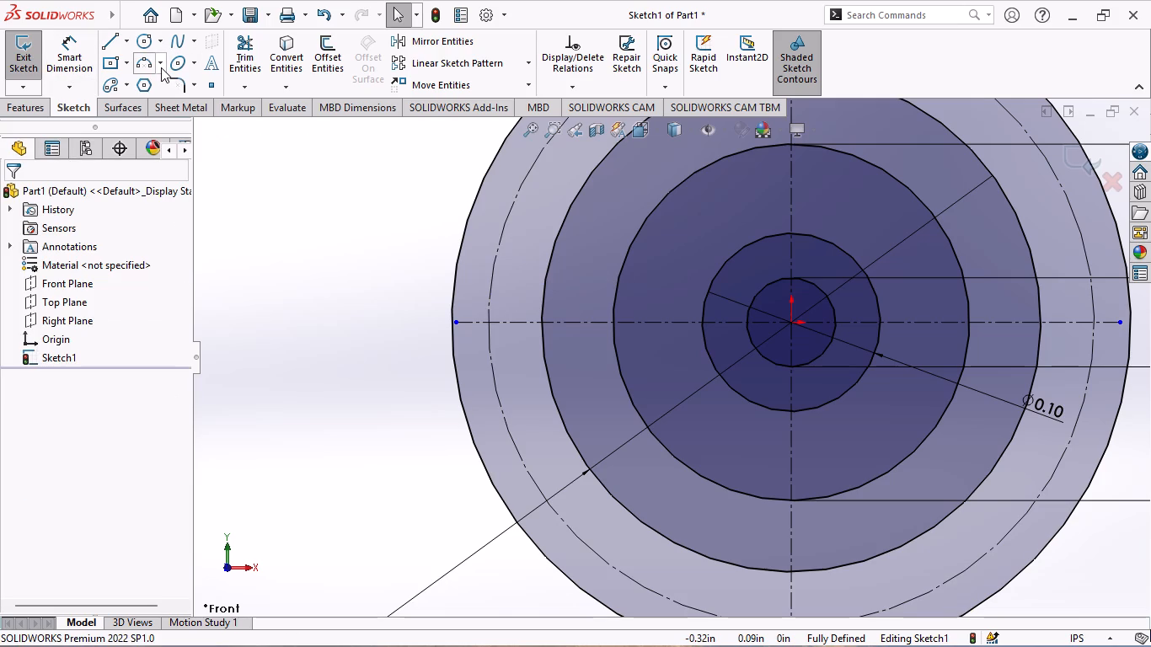
Sketch an upward-bulging 3 Point Arc of about 0.05 in radius from the 0.28 in circle to the construction circle, just above the horizontal centerline.
left_click(159, 67)
left_click(169, 124)
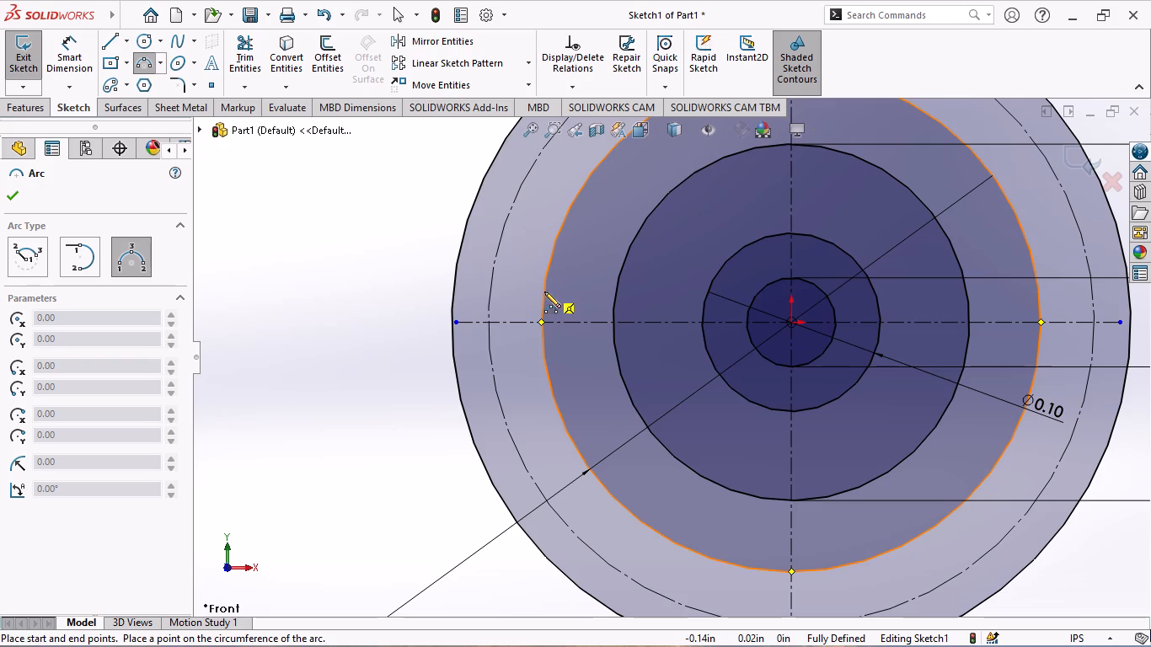
left_click(543, 285)
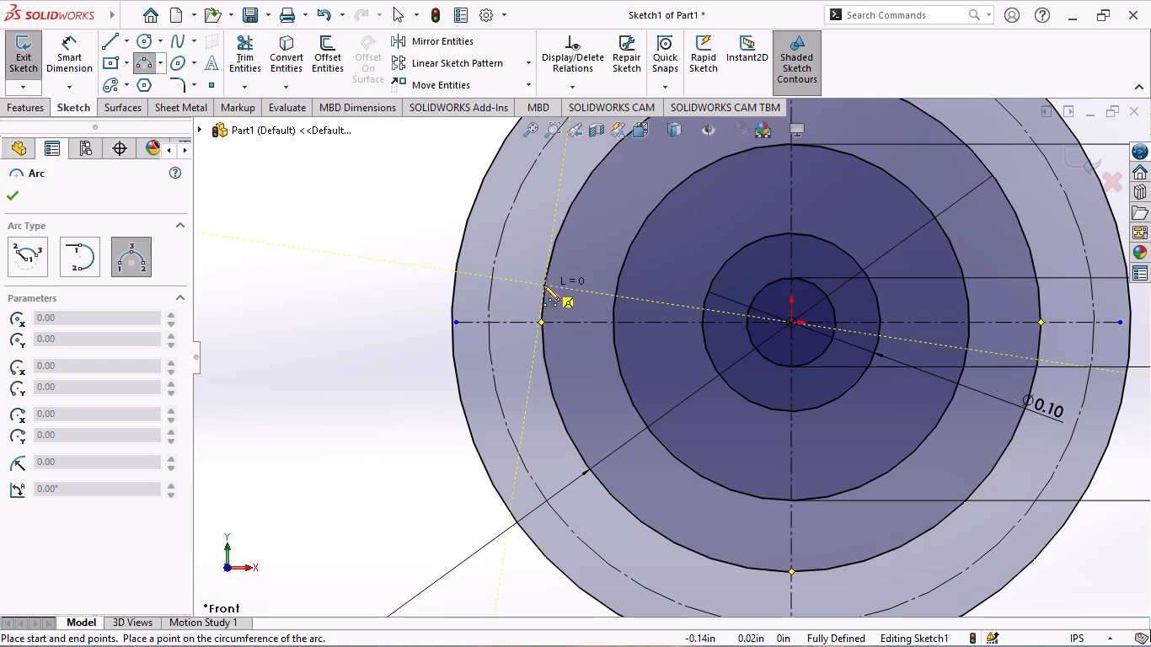
left_click(490, 289)
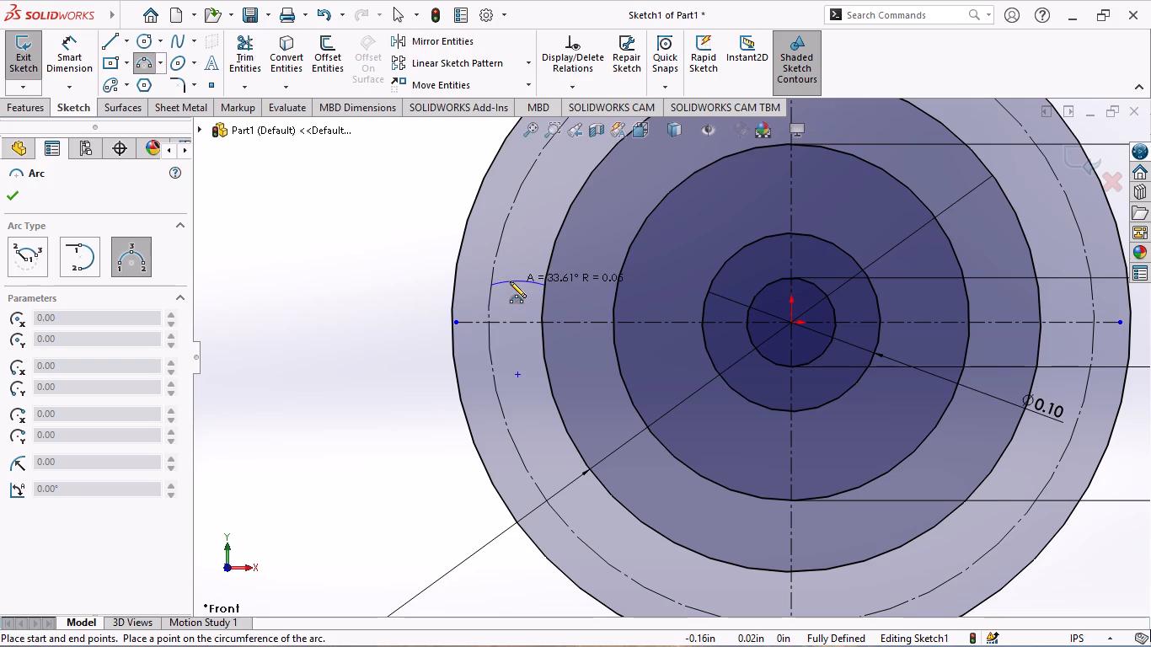
left_click(510, 281)
key("Escape")
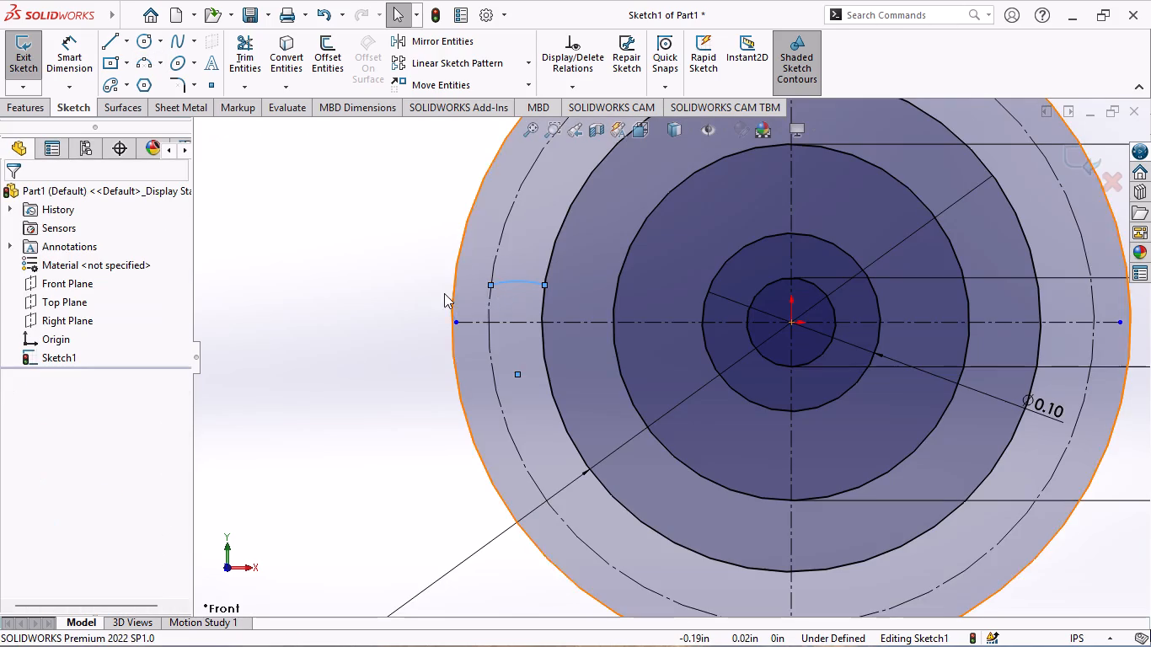
key("Escape")
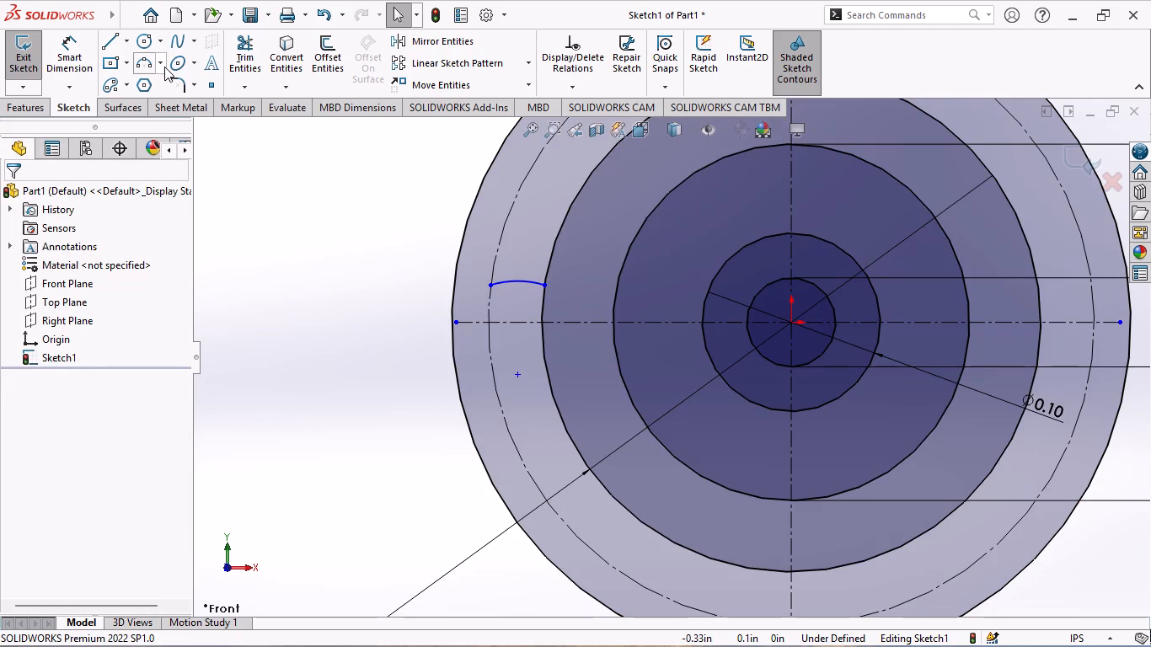
Sketch a second 3 Point Arc of about 0.08 in radius from the first arc's end on the construction circle to the outermost circle.
left_click(159, 66)
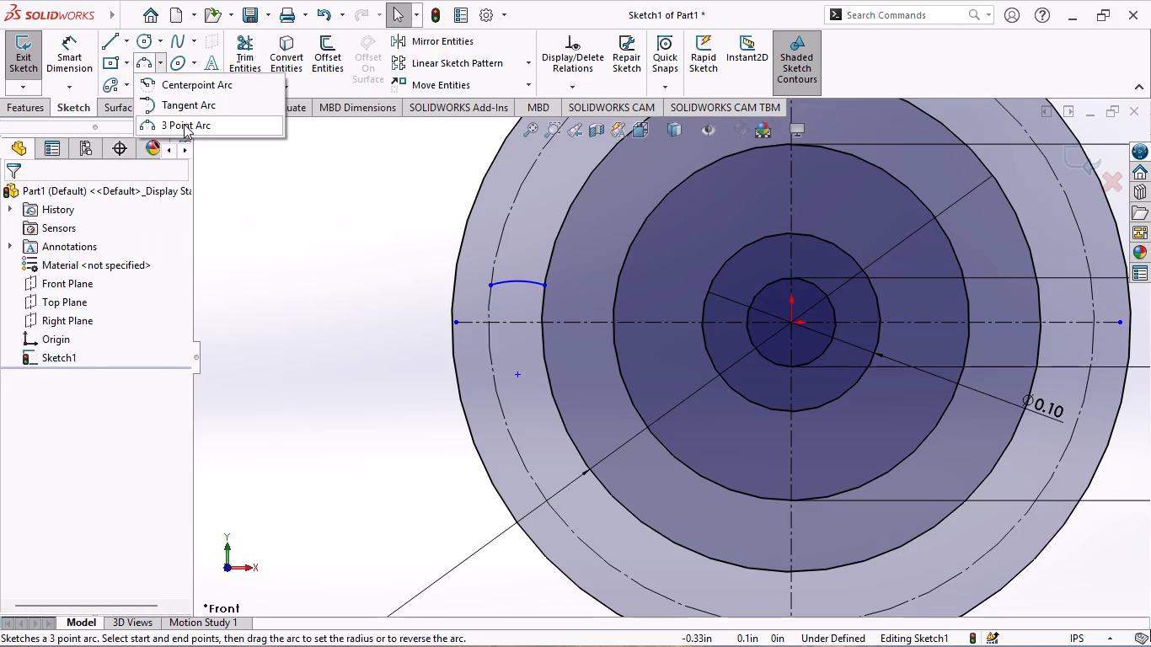
left_click(184, 122)
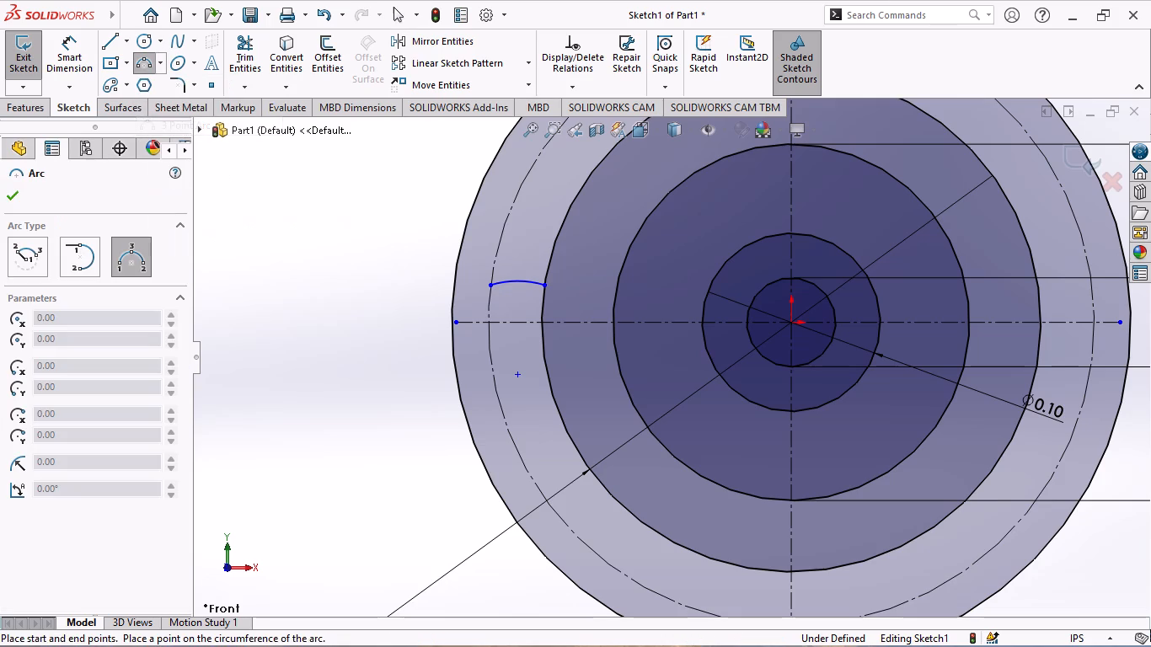
left_click(490, 284)
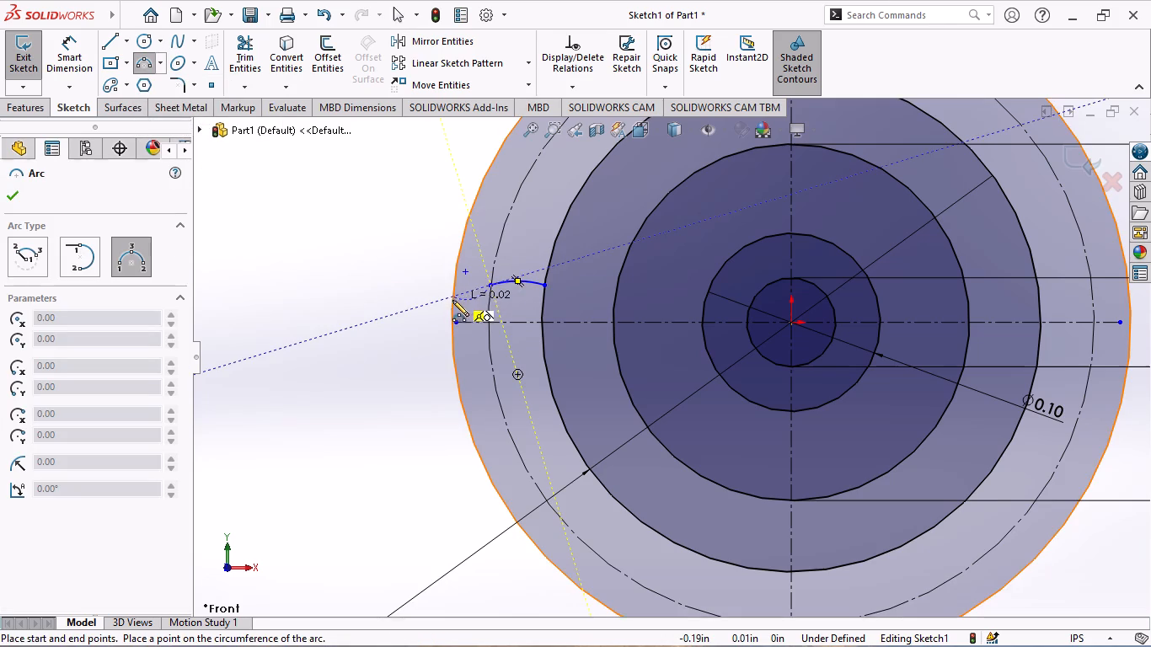
left_click(453, 294)
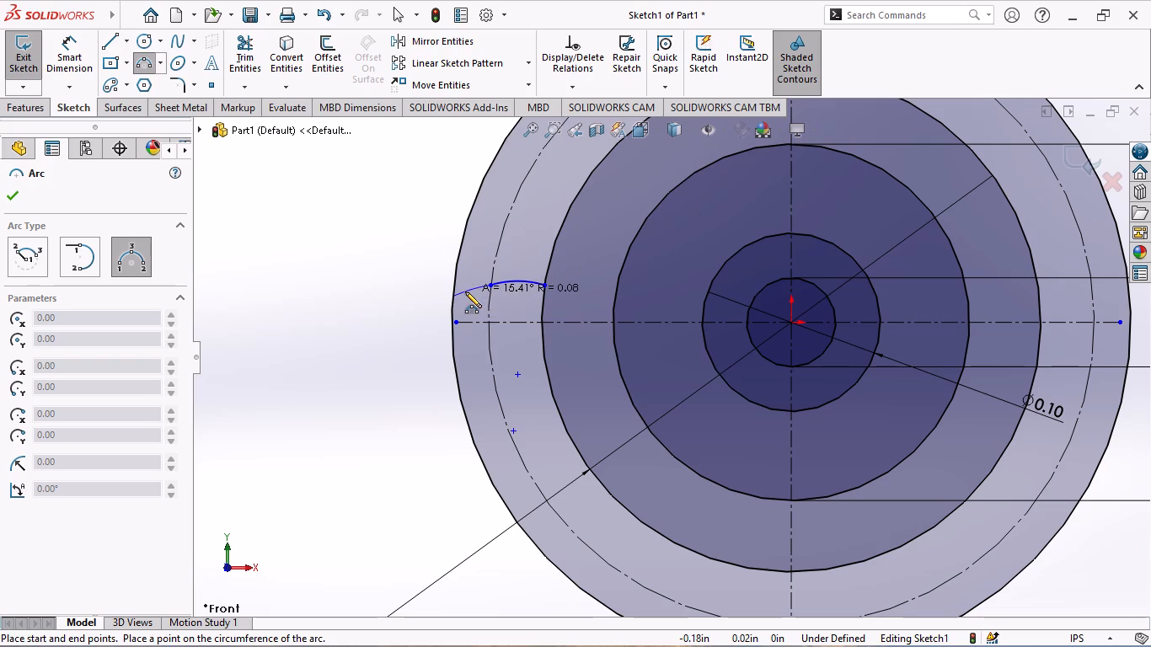
left_click(465, 291)
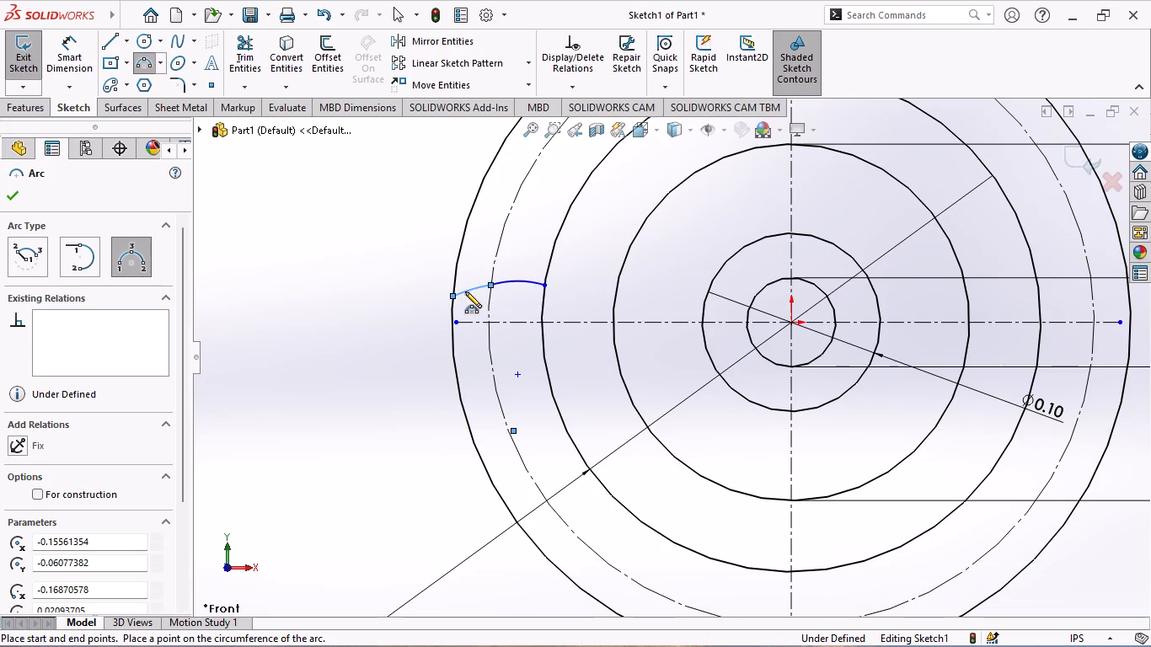
key("Escape")
key("Escape")
key("Escape")
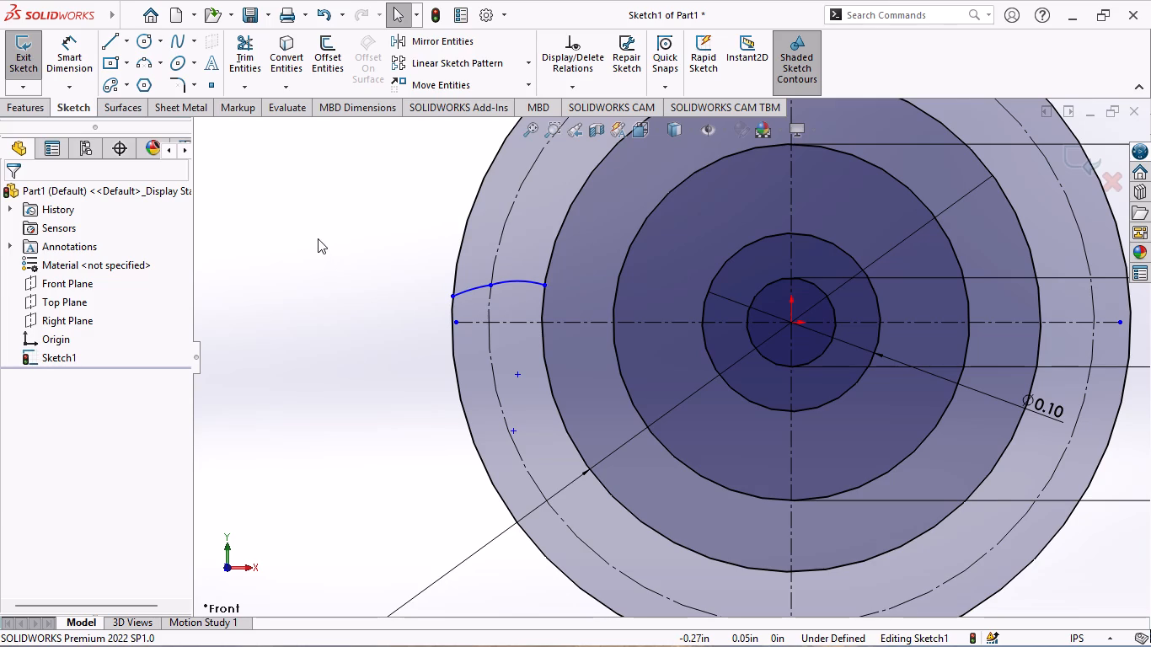
Dimension the radius of the arc between the 0.28 in circle and the construction circle.
left_click(66, 54)
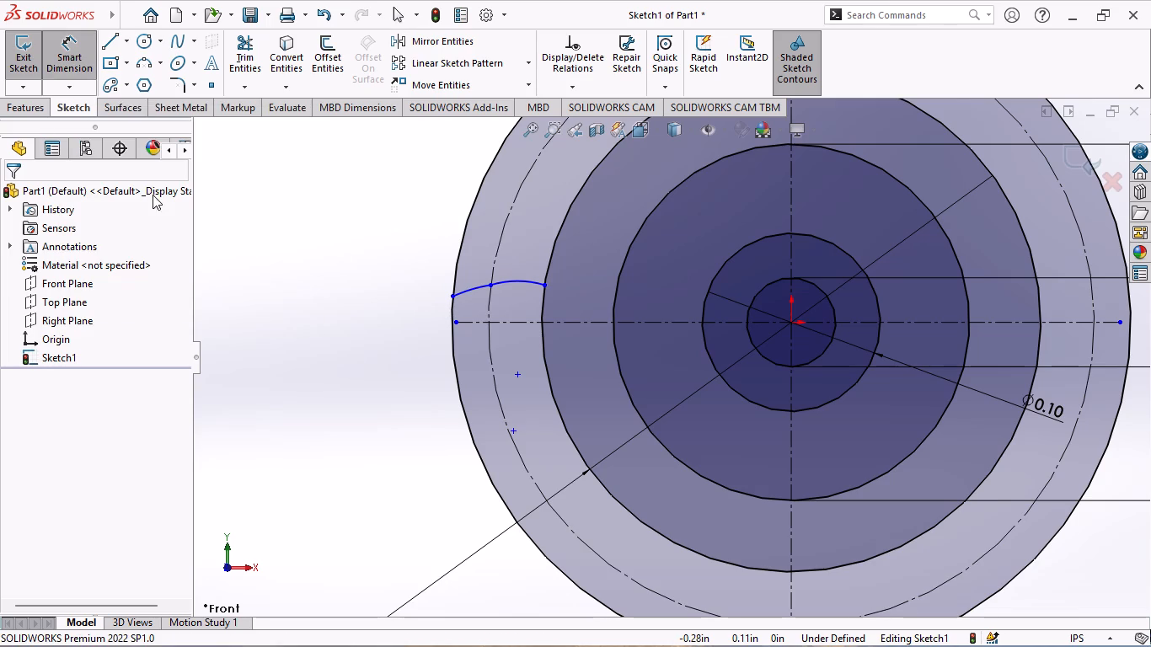
left_click(515, 280)
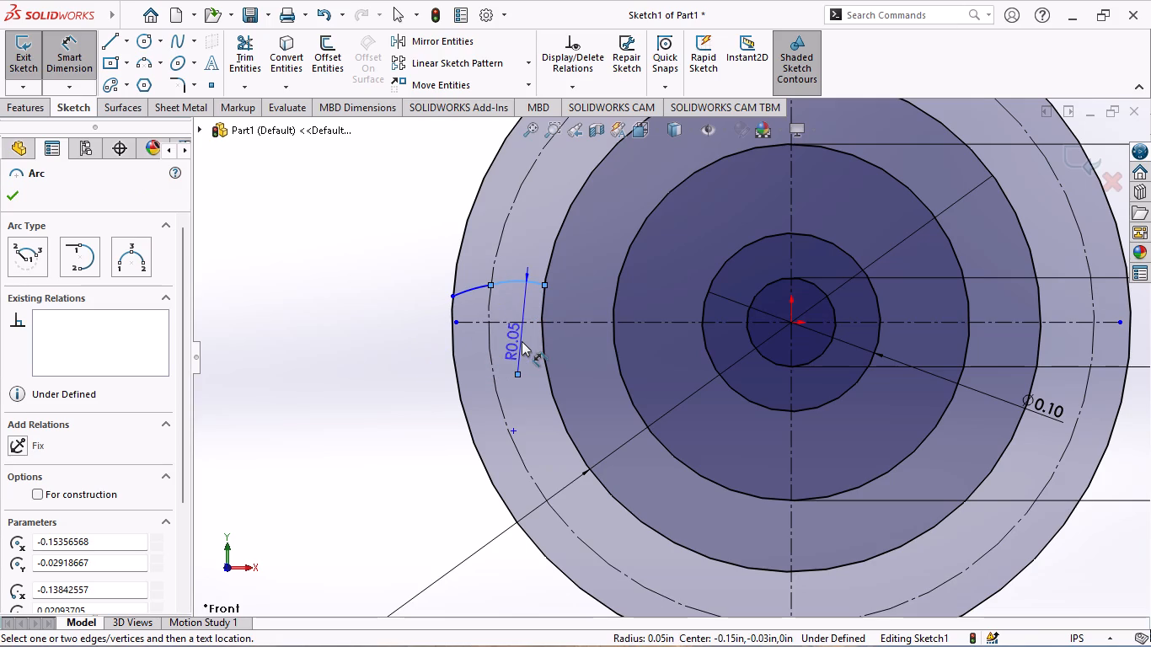
left_click(522, 341)
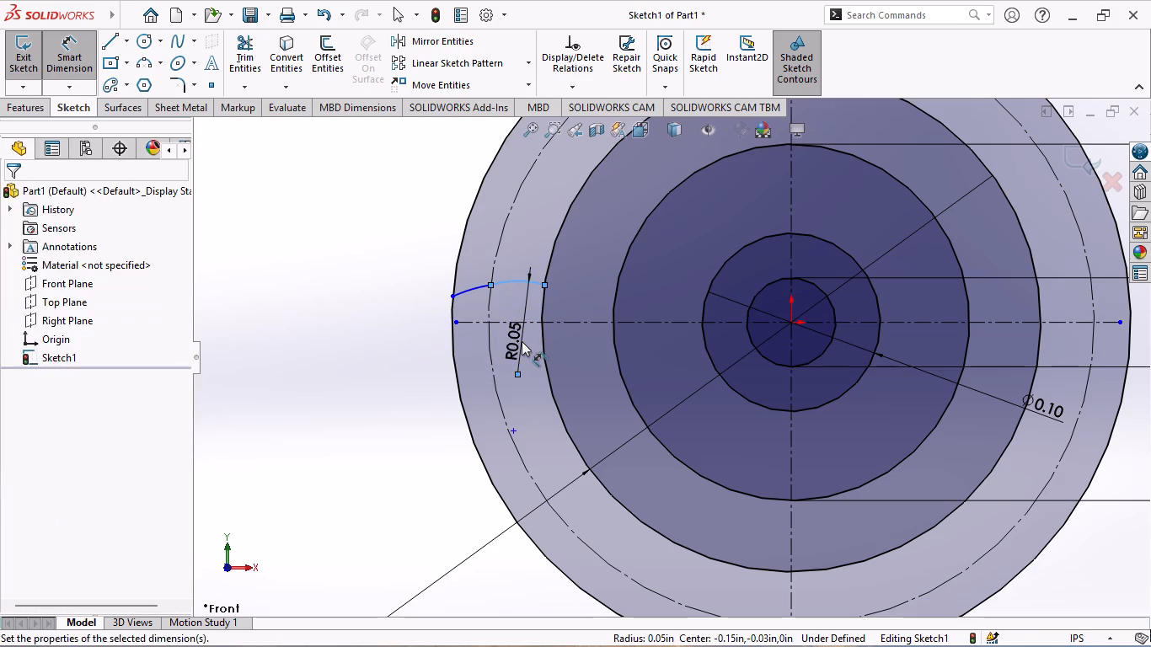
left_click(444, 322)
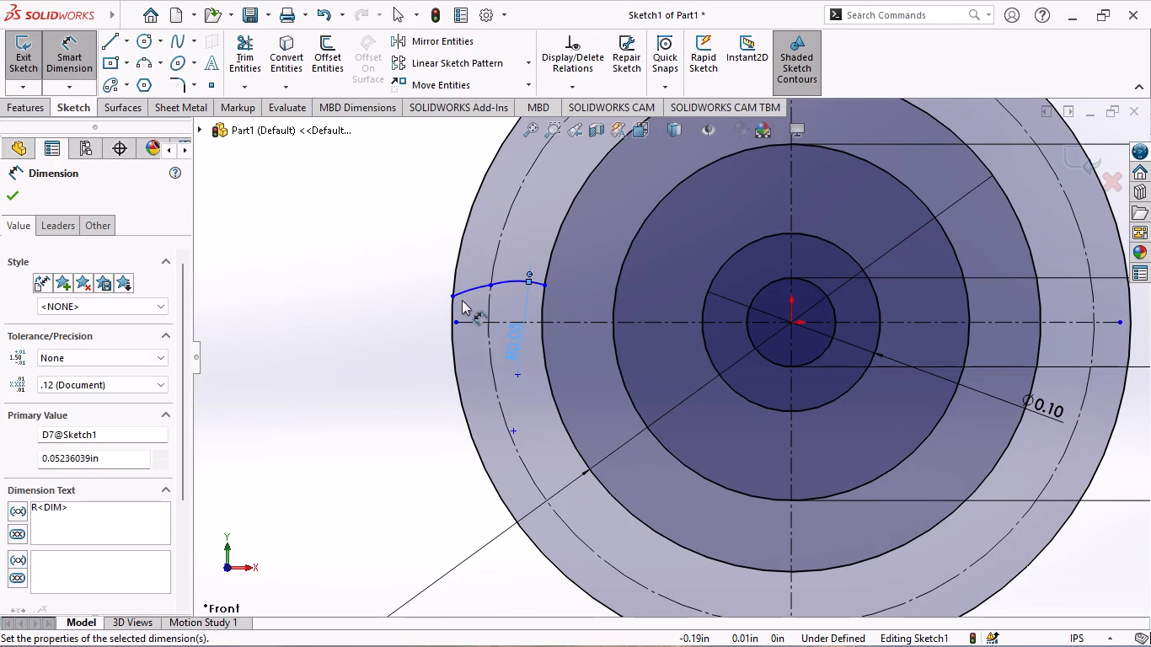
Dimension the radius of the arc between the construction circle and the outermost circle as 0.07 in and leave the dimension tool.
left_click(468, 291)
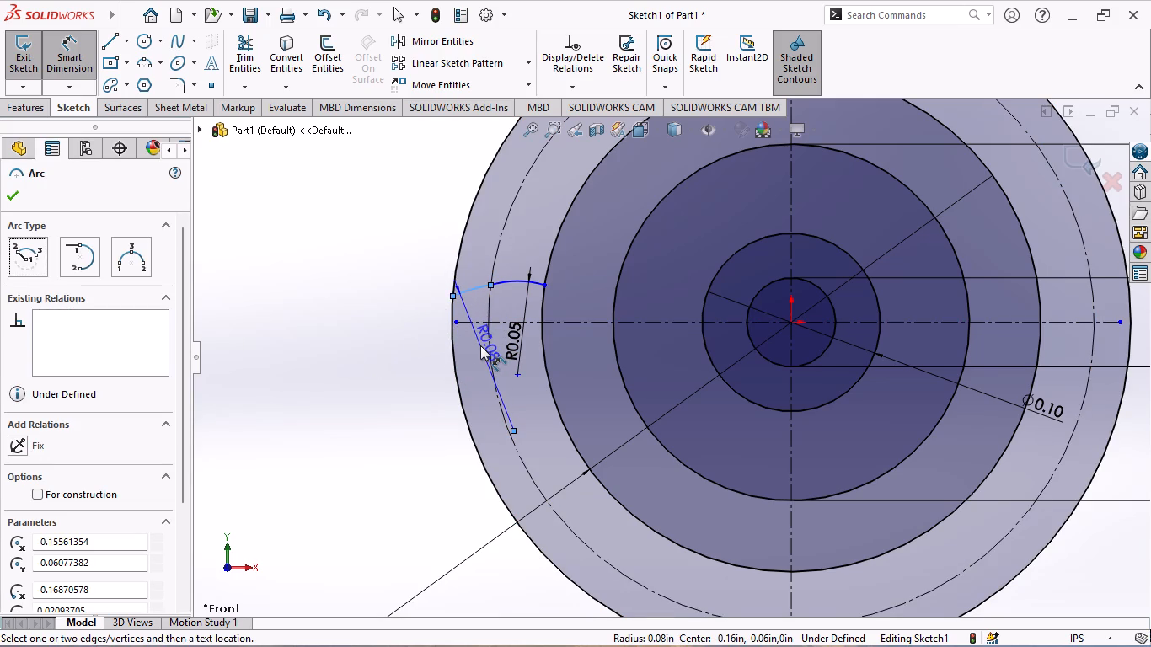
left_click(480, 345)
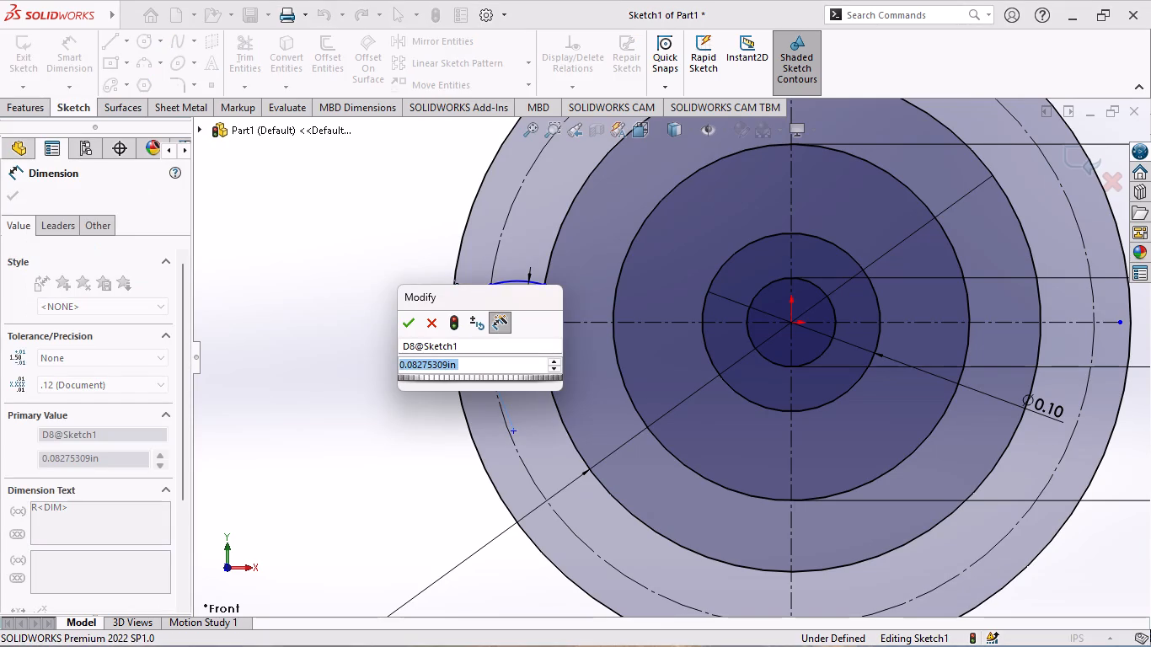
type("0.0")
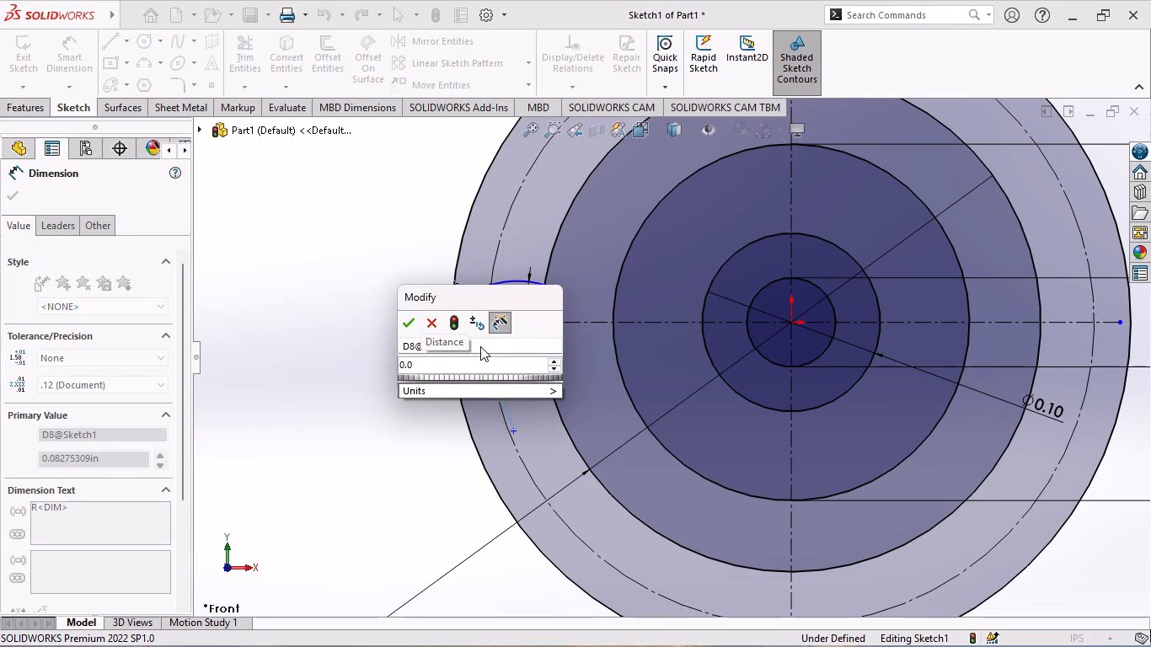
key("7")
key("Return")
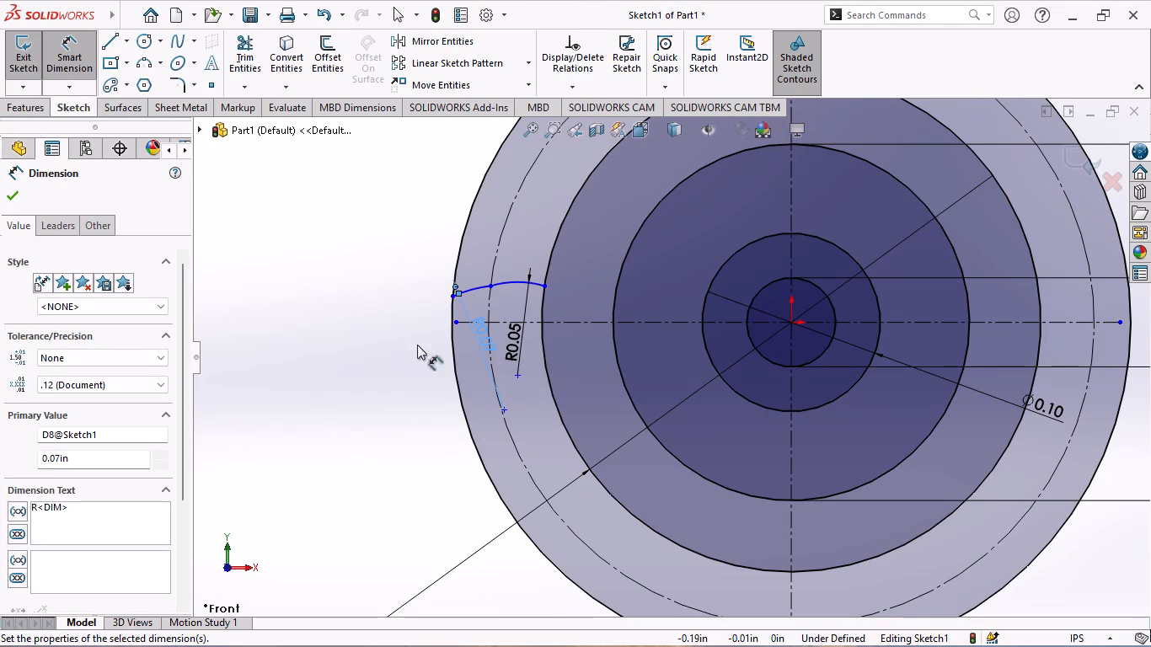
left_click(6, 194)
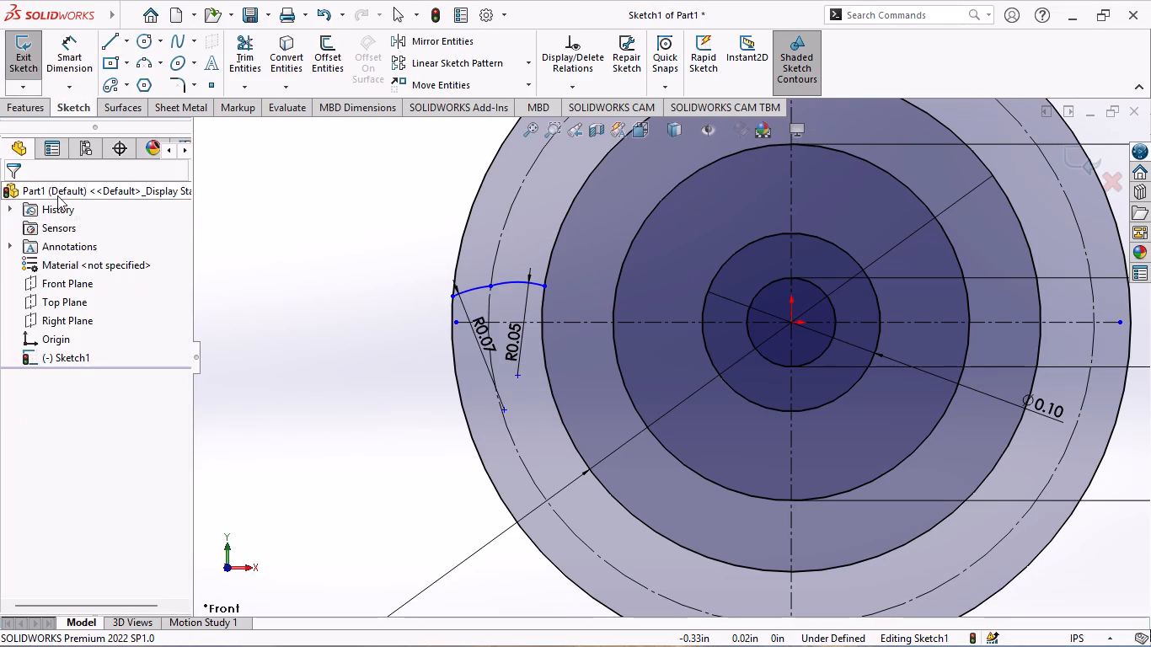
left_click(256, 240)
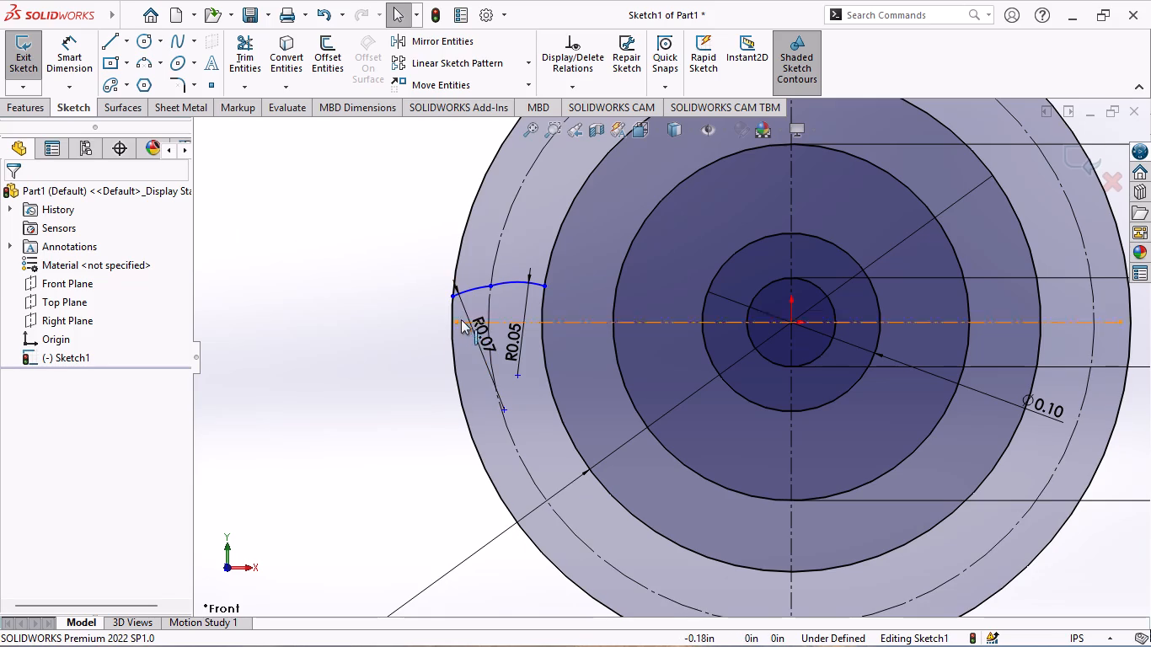
Extend the horizontal centerline's left end past the outermost circle to about X -0.205 in.
left_click_drag(453, 319, 426, 322)
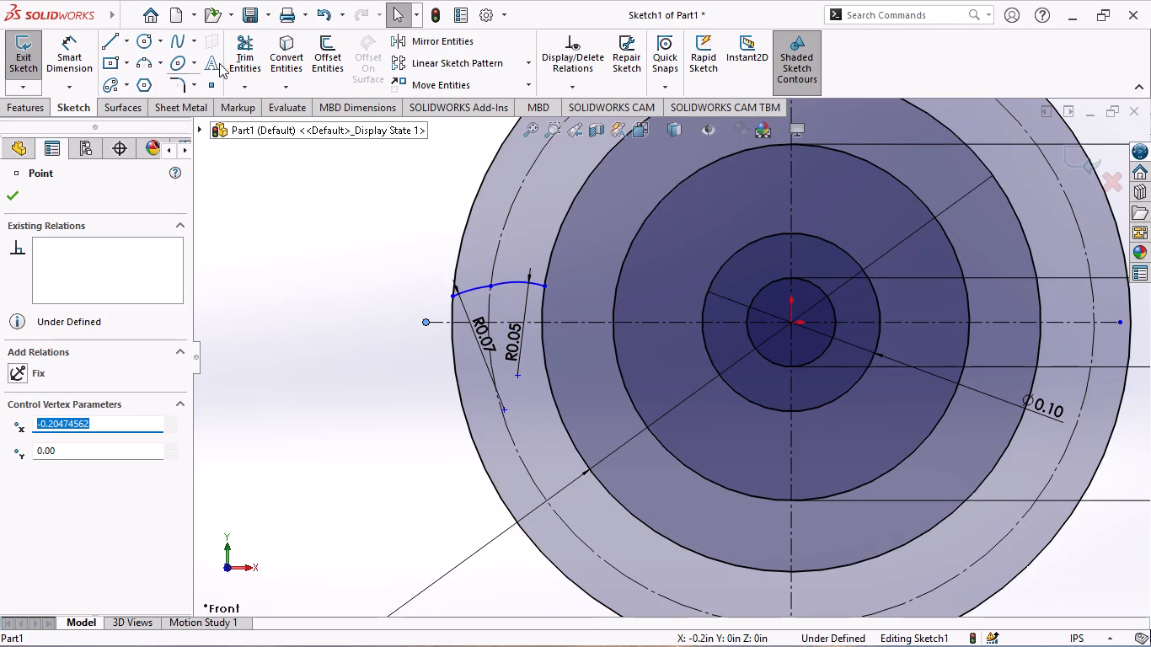
Delete both tooth-flank arcs between the 0.28 in circle and the outermost circle, together with their radius dimensions.
left_click(472, 286)
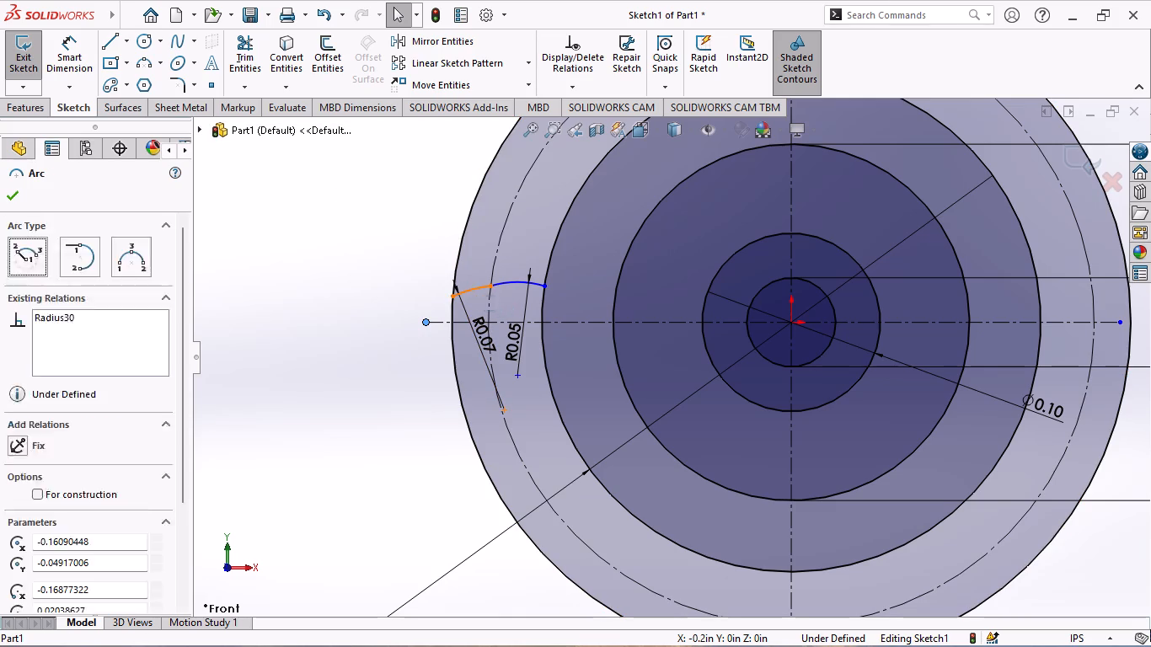
key("BackSpace")
key("Delete")
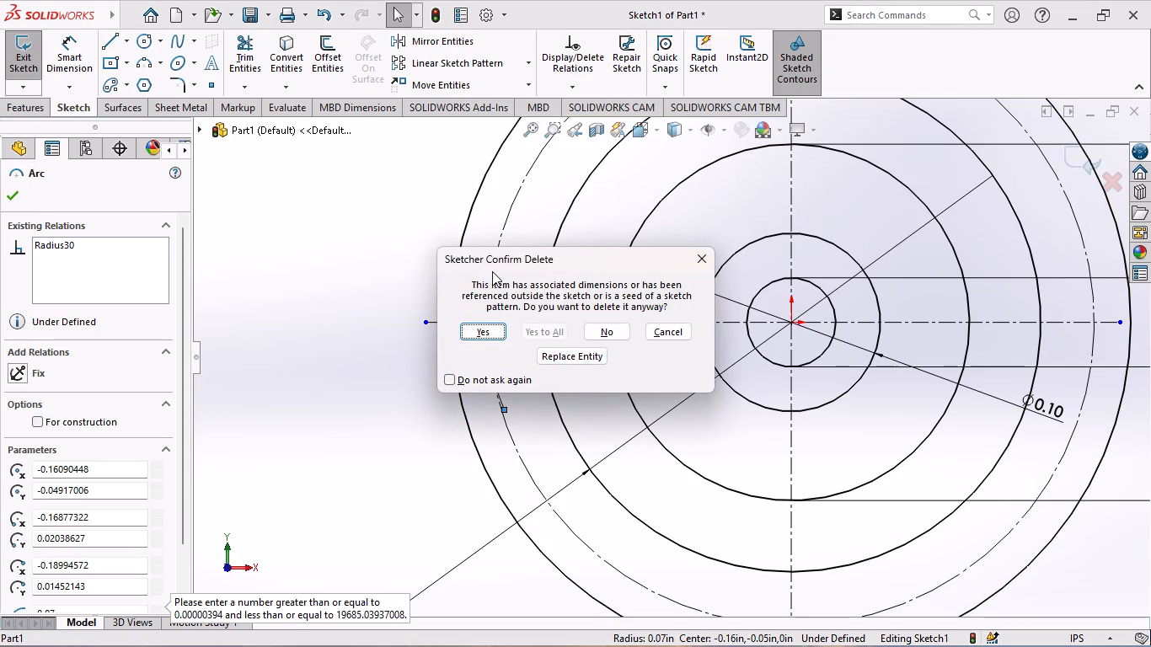
left_click(474, 328)
left_click(517, 282)
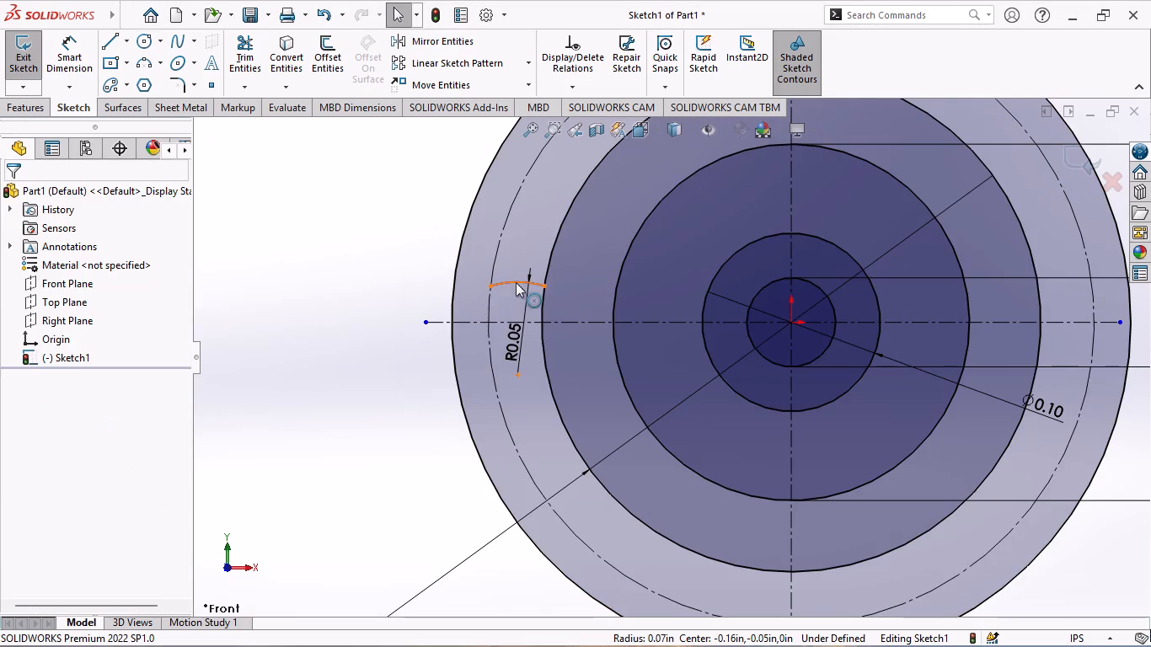
key("Delete")
left_click(487, 337)
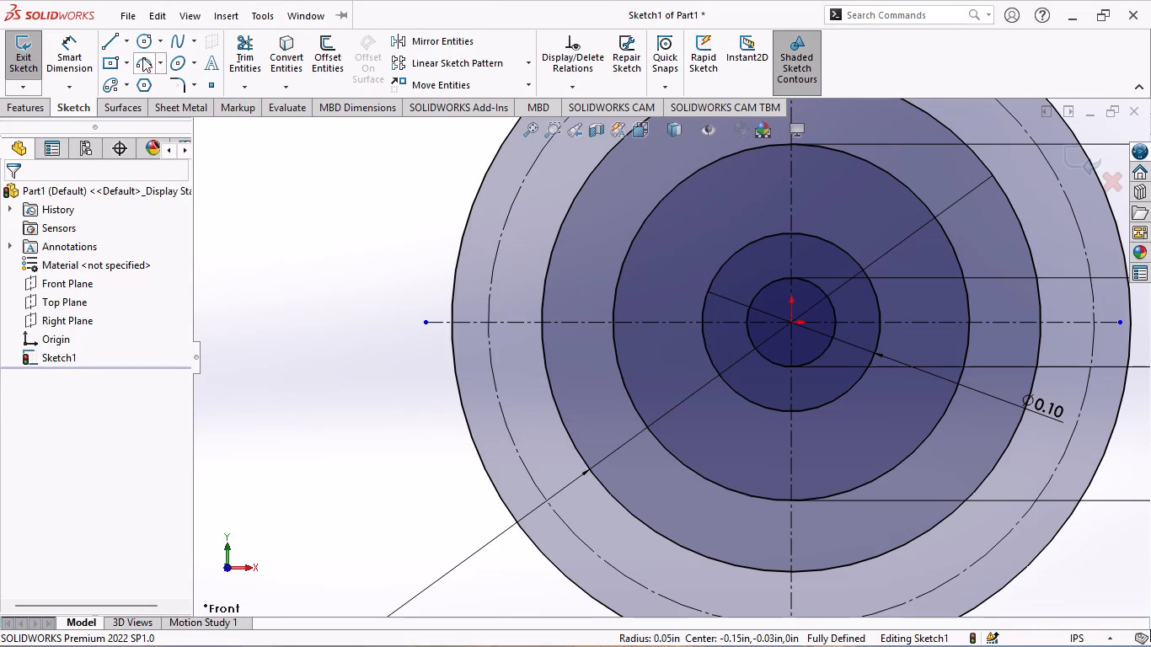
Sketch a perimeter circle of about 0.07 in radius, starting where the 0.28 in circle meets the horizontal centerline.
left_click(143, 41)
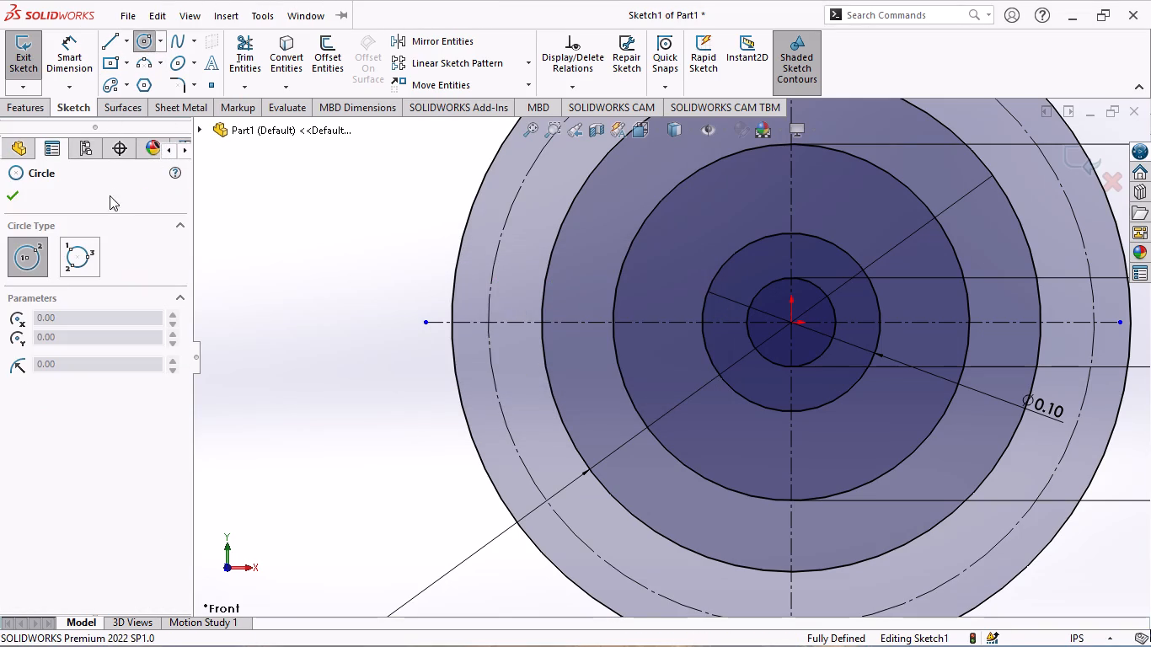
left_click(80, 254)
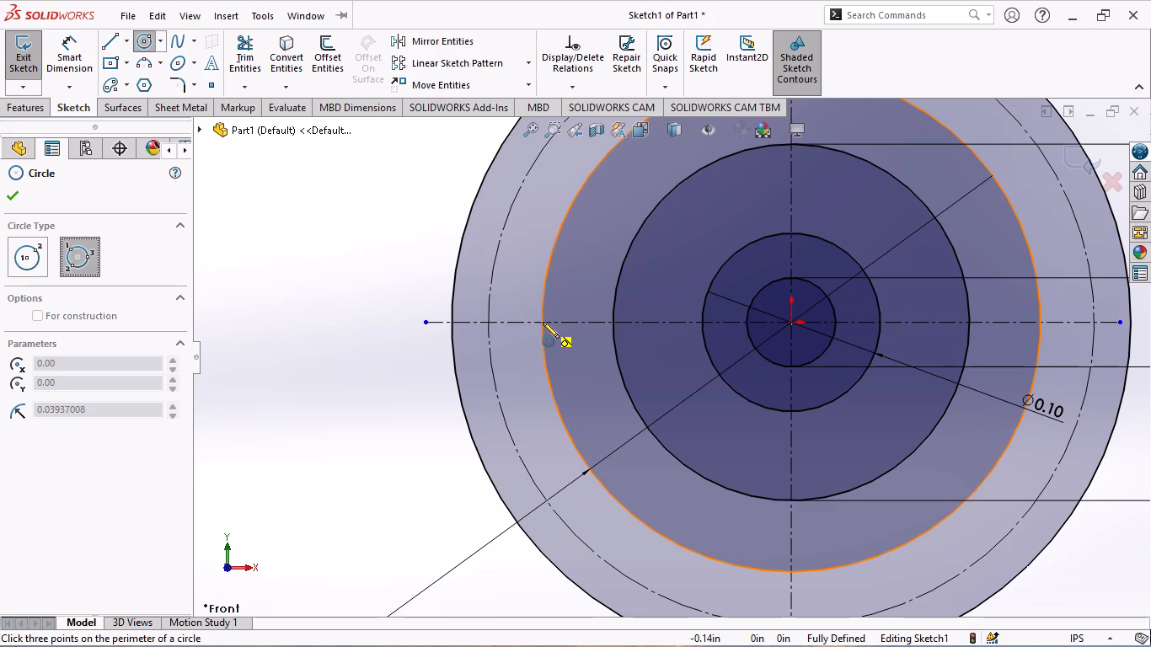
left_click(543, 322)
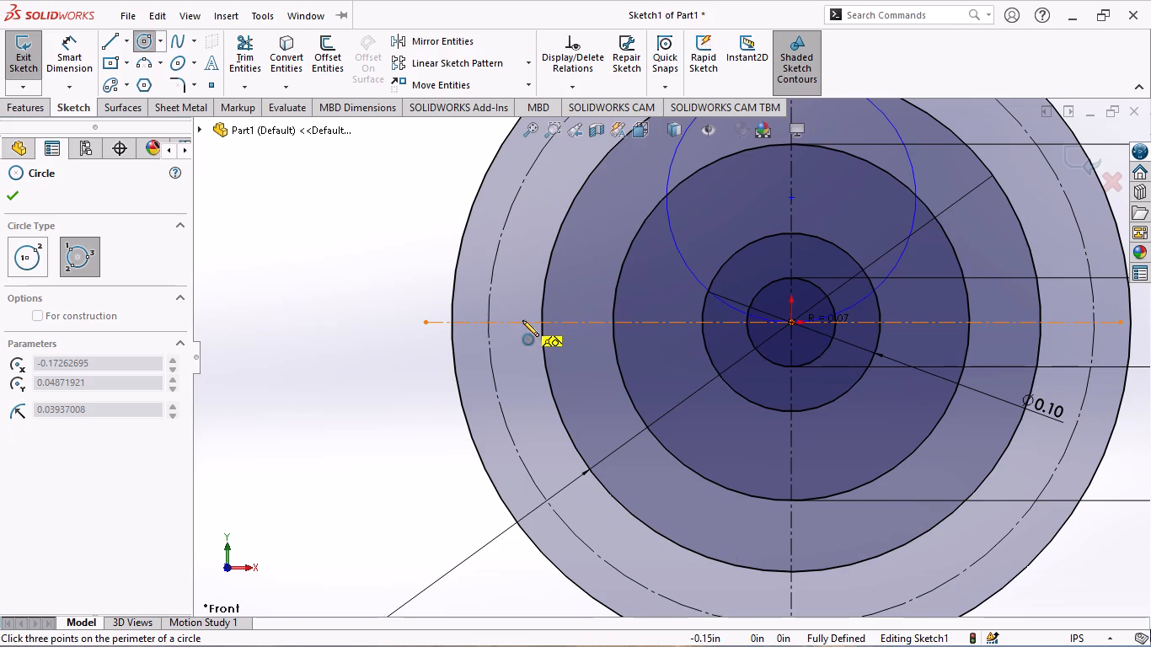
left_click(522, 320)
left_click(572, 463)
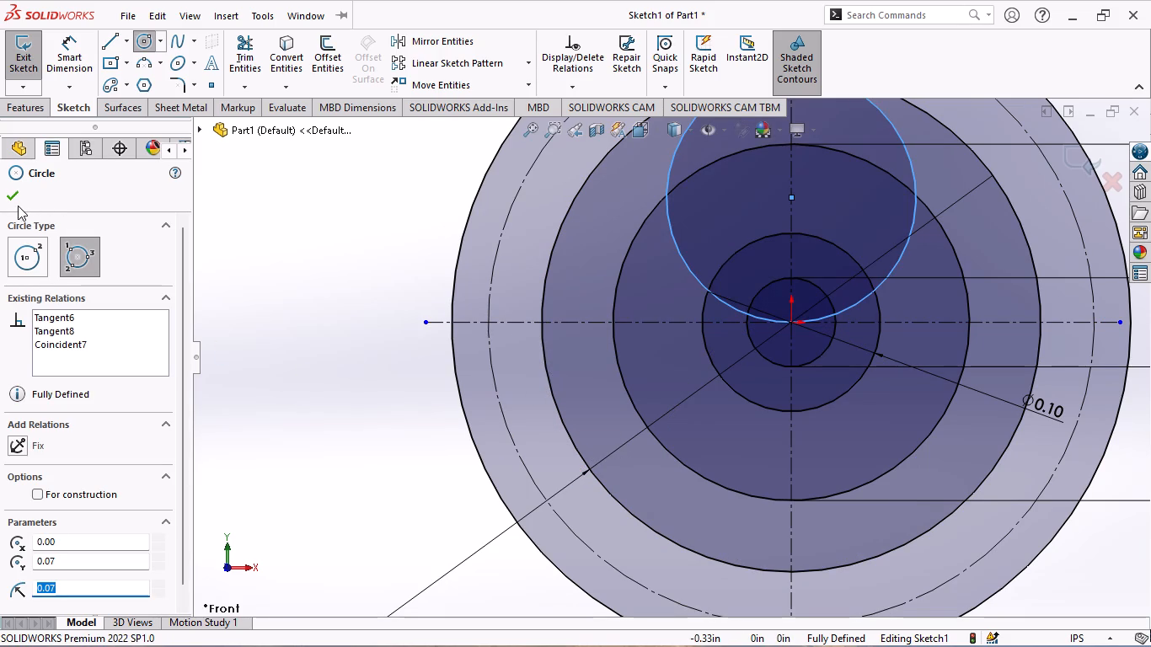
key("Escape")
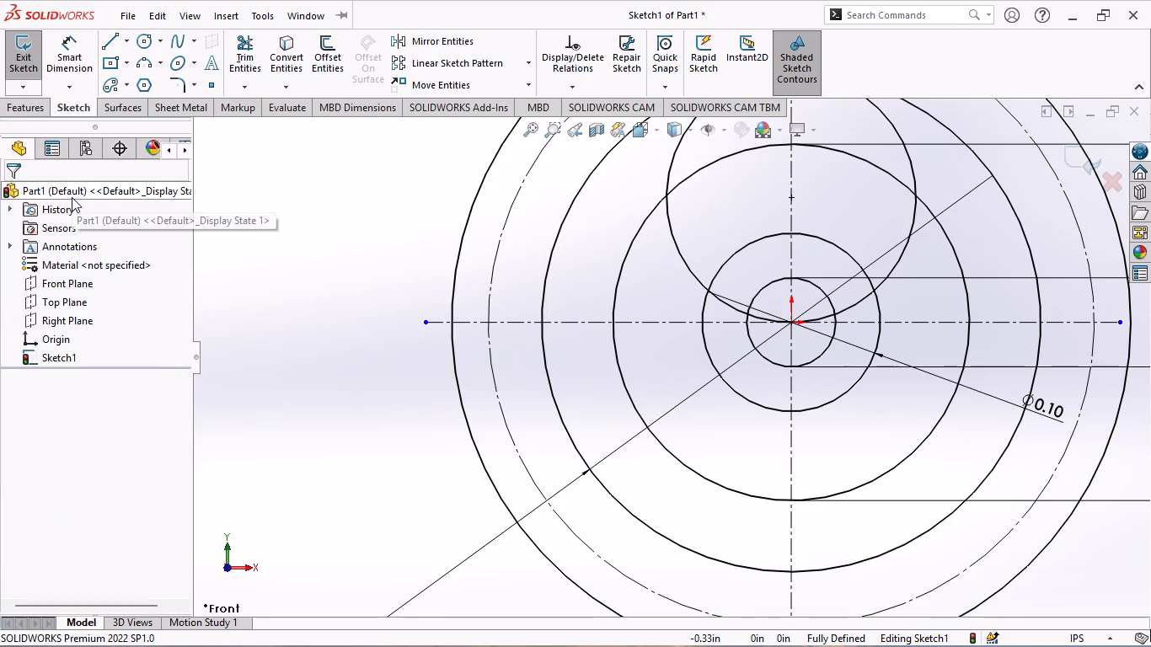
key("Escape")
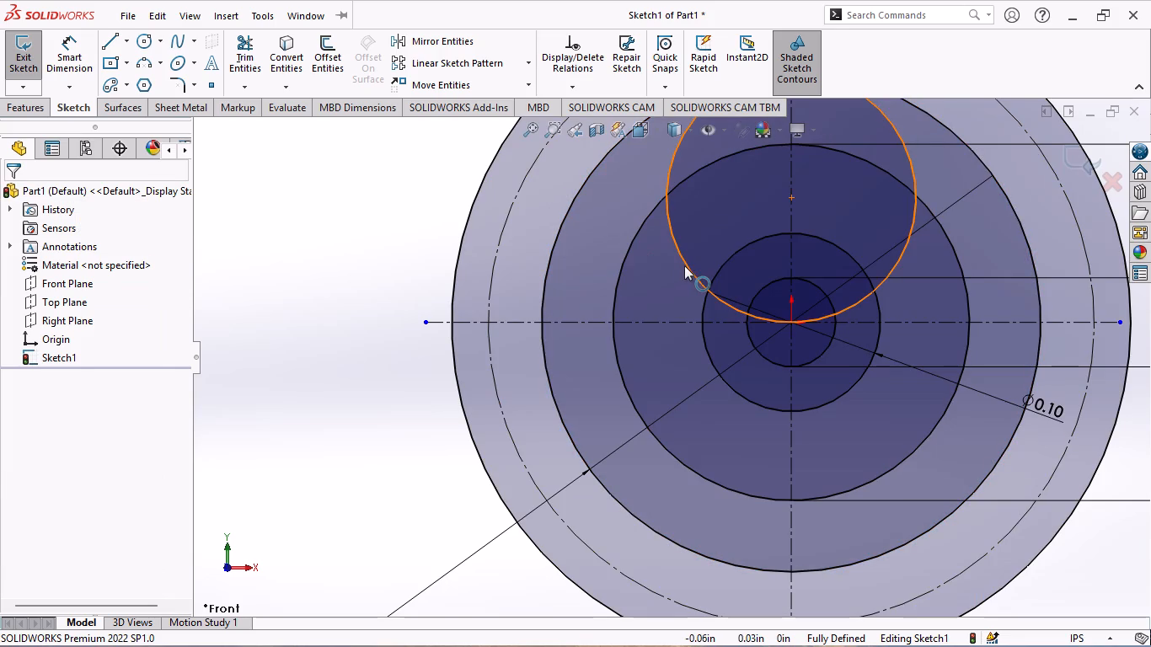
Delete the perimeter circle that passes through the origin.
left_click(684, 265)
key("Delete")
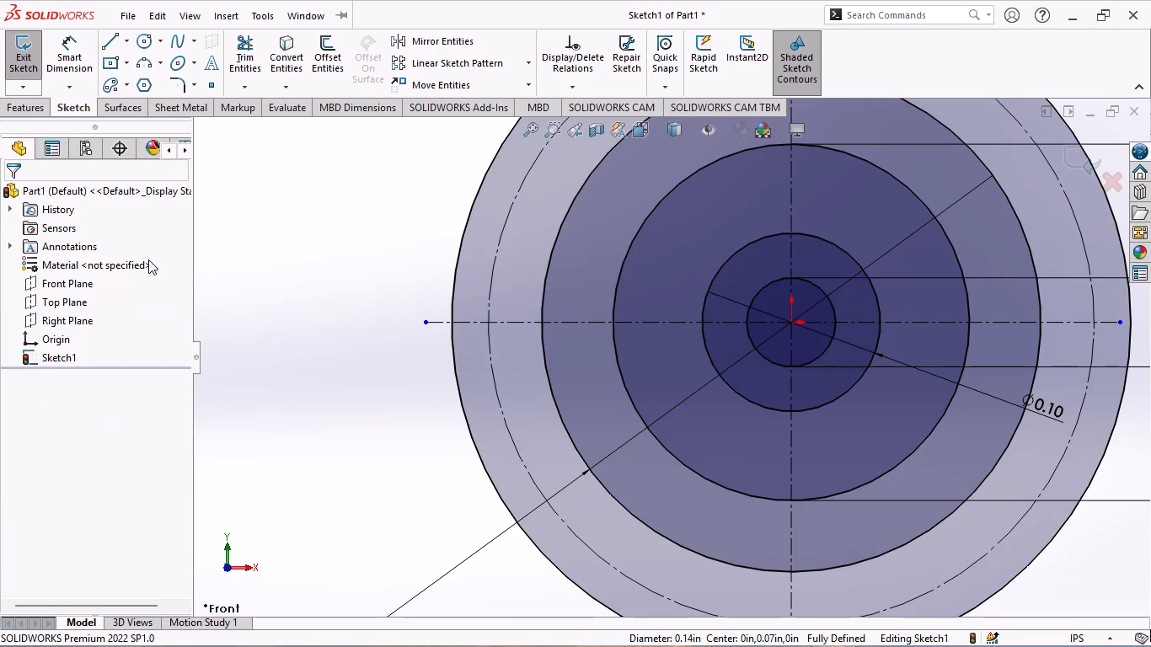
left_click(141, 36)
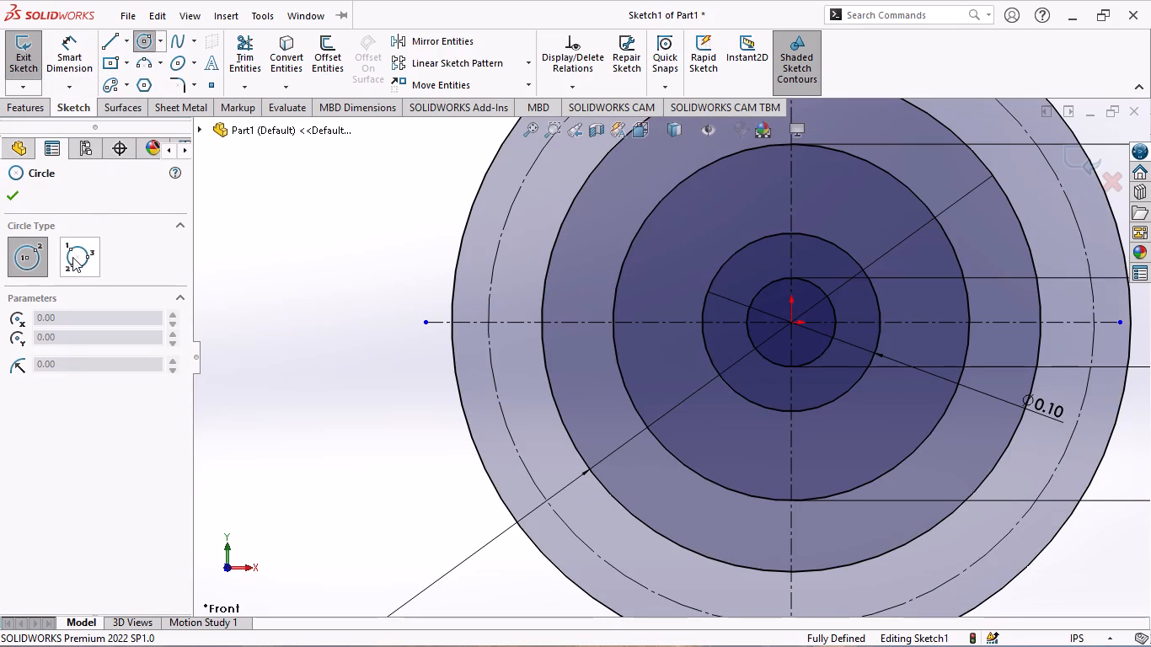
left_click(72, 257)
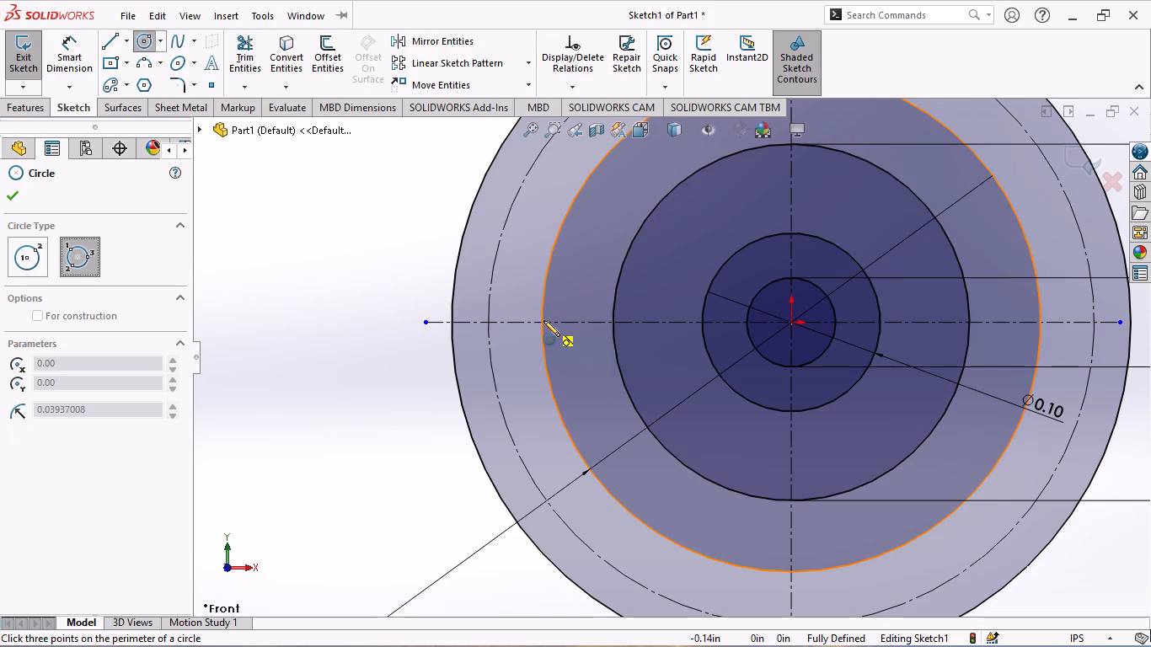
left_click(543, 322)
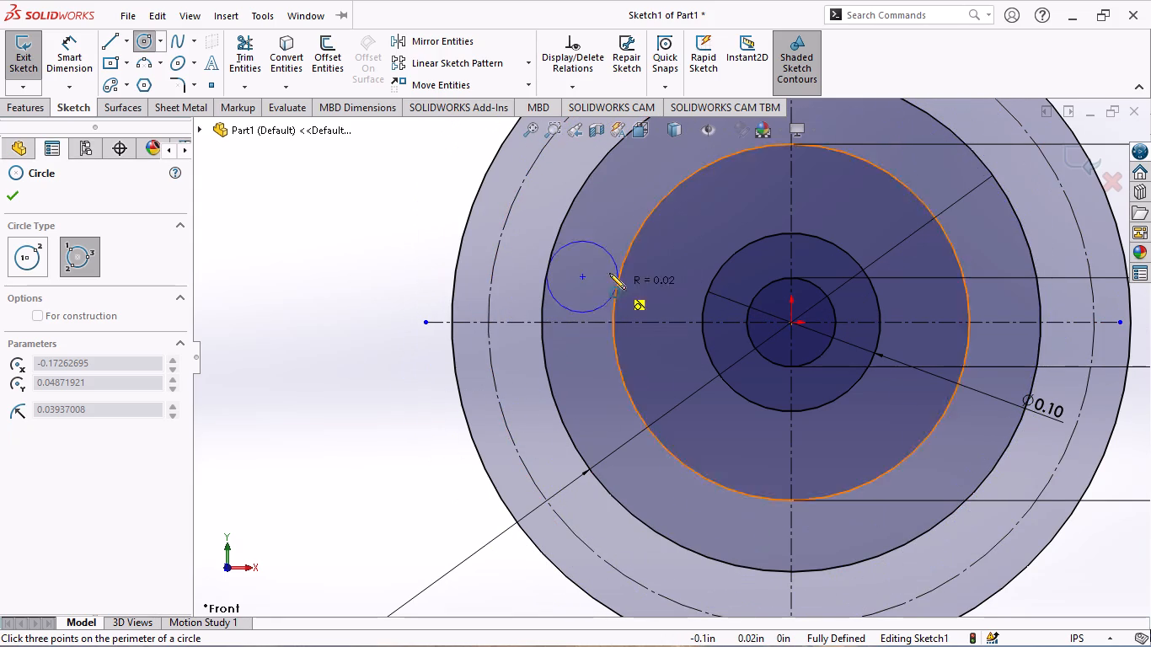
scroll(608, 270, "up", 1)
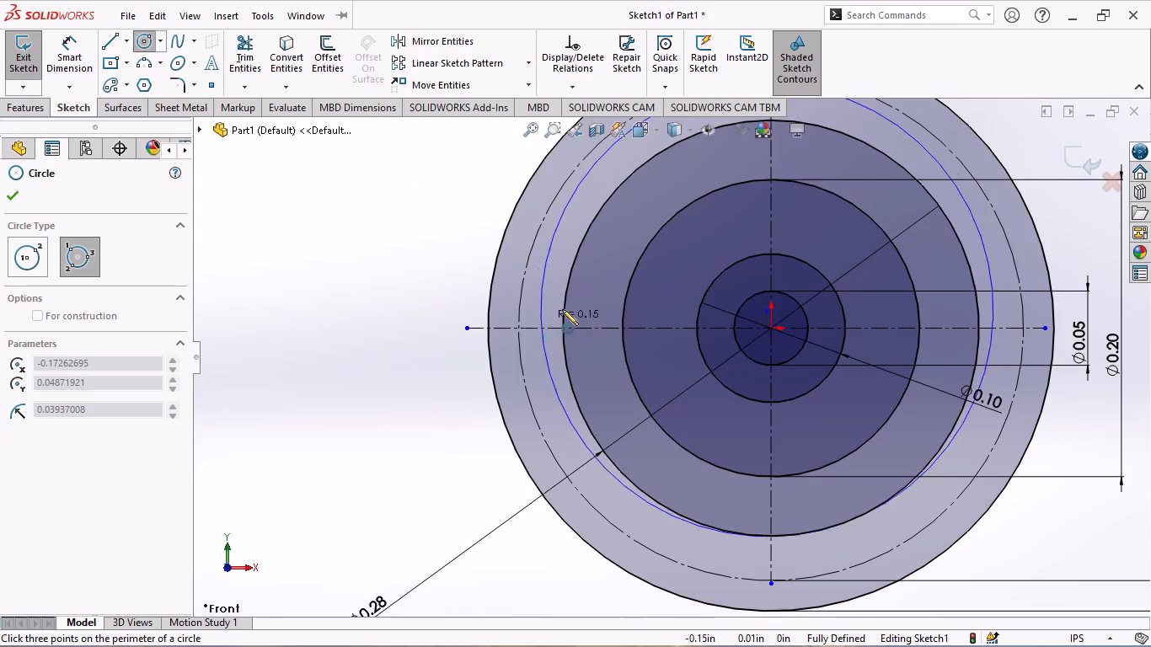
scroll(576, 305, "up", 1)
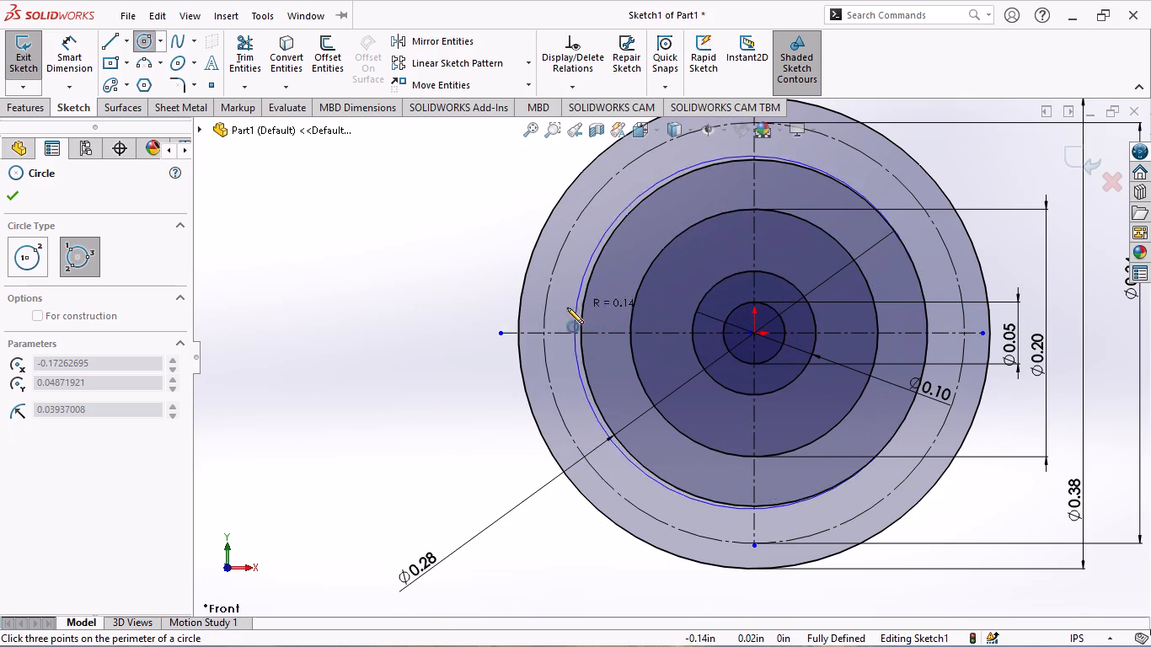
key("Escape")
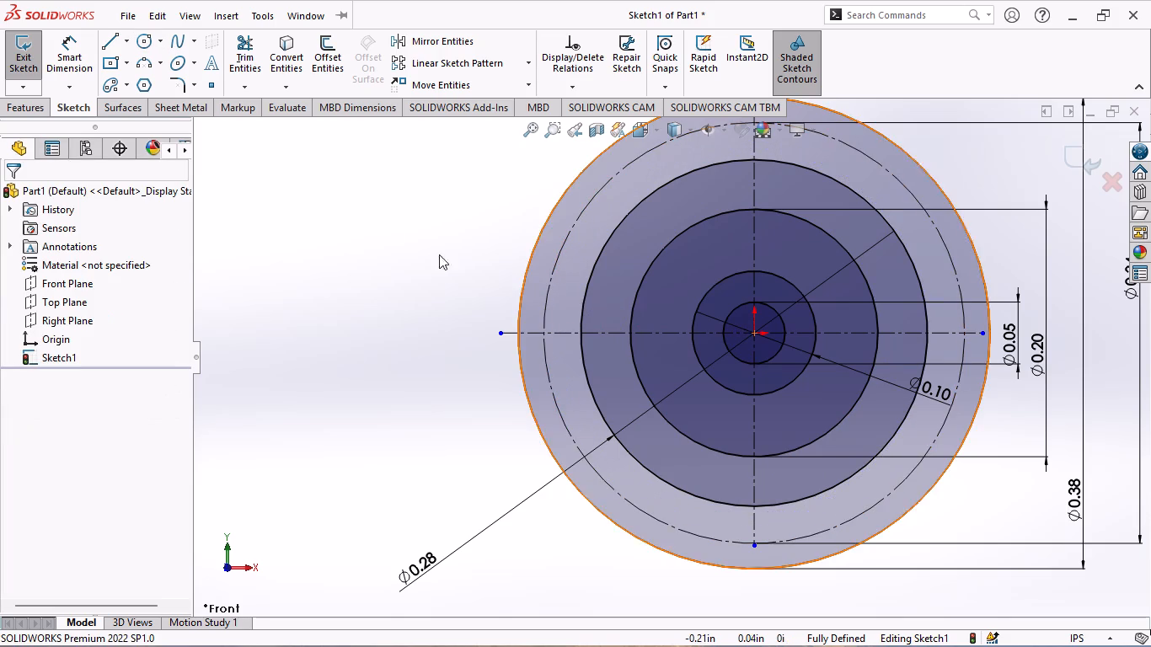
Sketch a center circle of about 0.05 in radius crossing the outer circles, centered just below the horizontal centerline near the construction circle's left side.
left_click(153, 41)
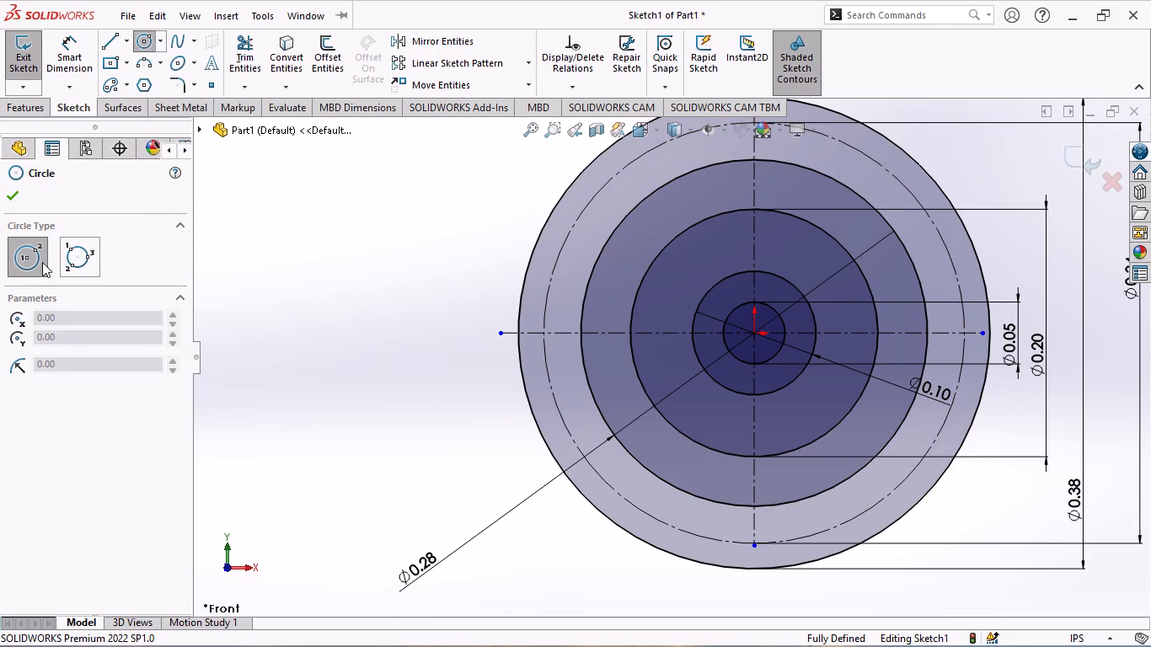
scroll(564, 332, "down", 1)
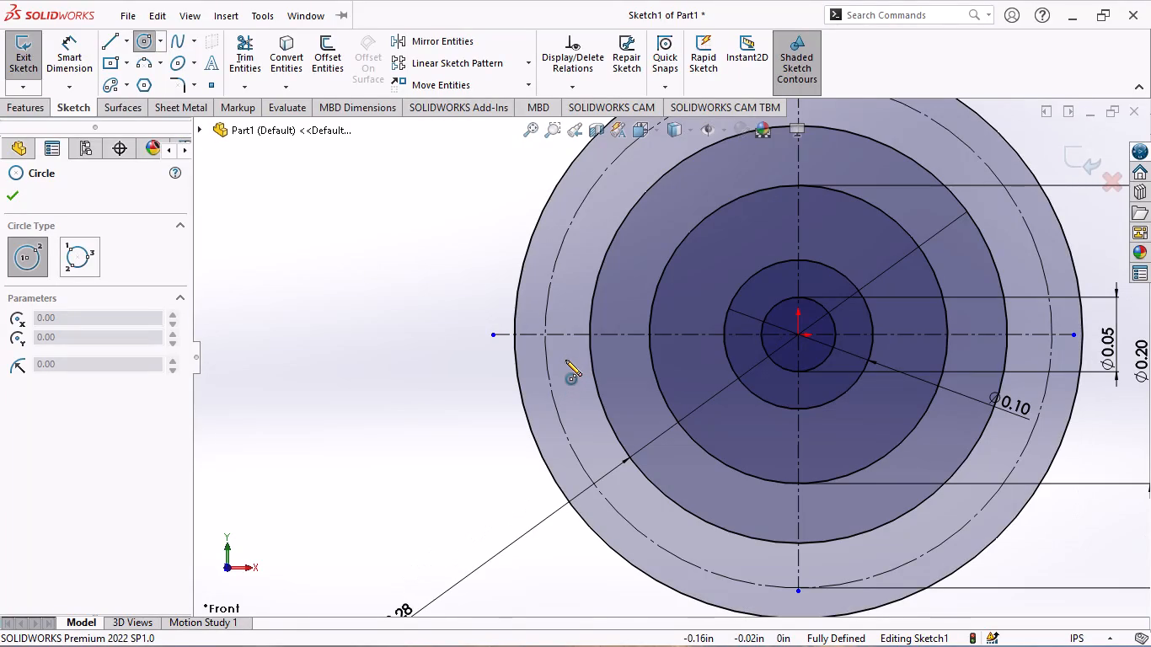
left_click(559, 371)
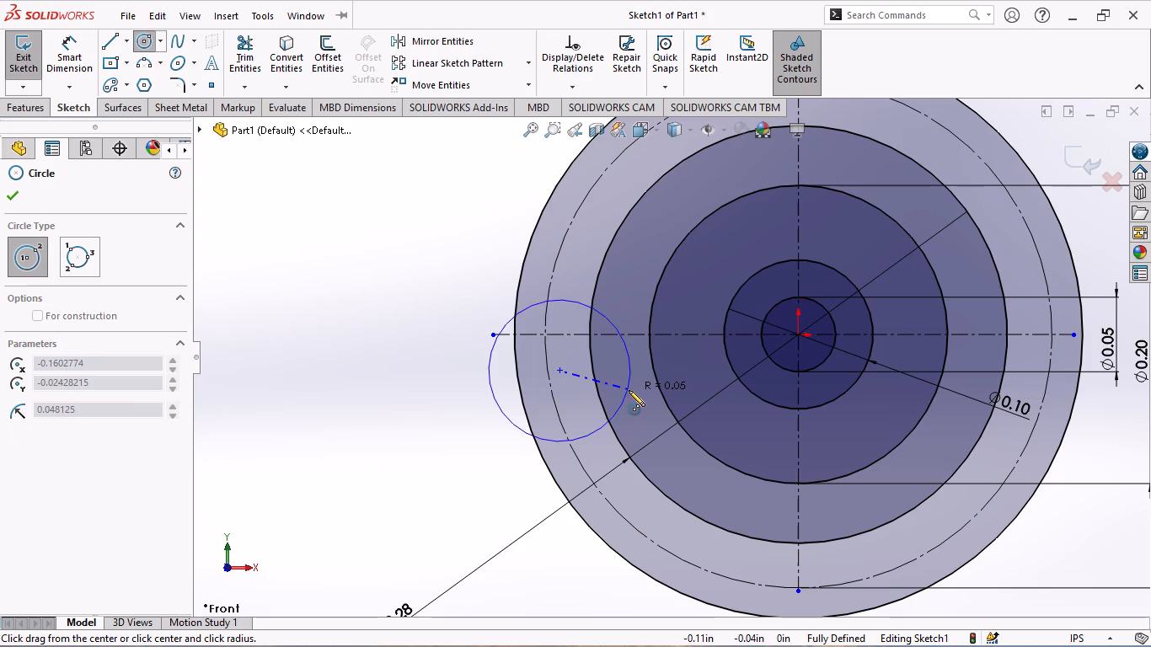
left_click(629, 390)
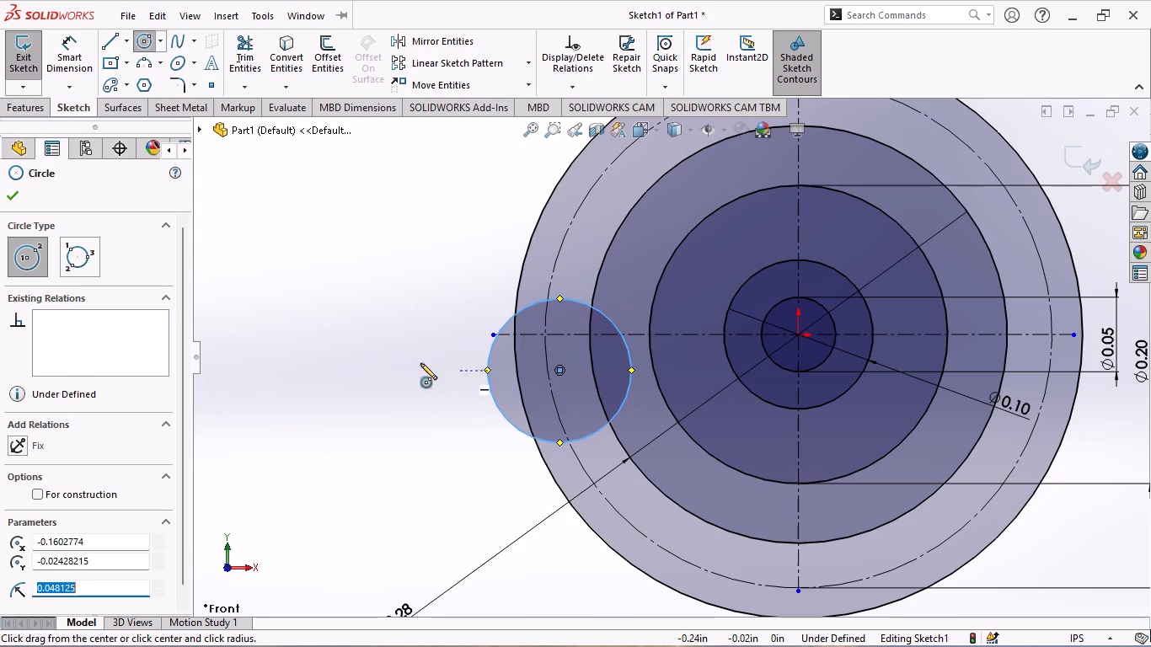
key("Escape")
key("Escape")
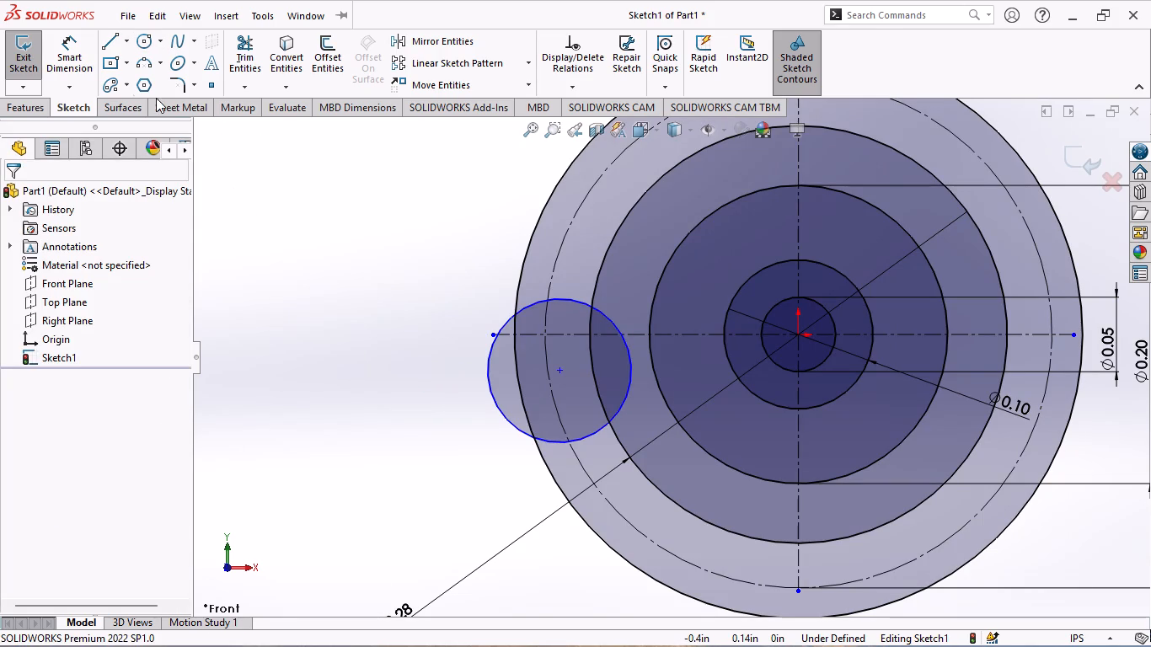
Dimension the diameter of the small circle crossing the outermost circle and leave the dimension tool.
left_click(85, 61)
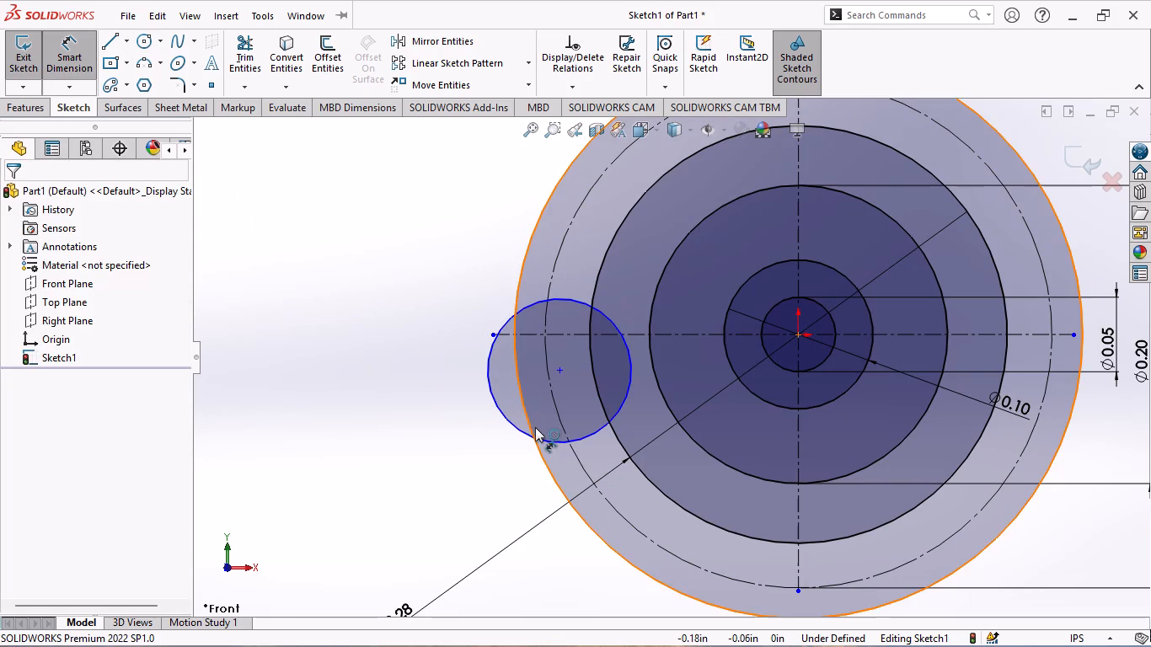
left_click(513, 425)
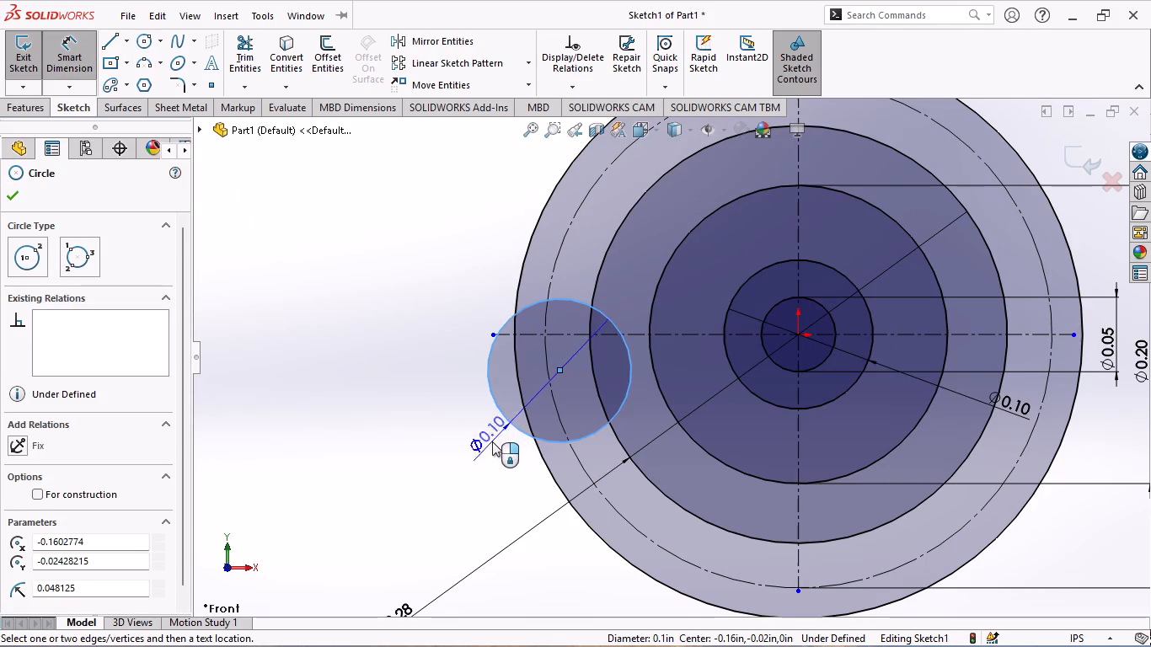
left_click(483, 457)
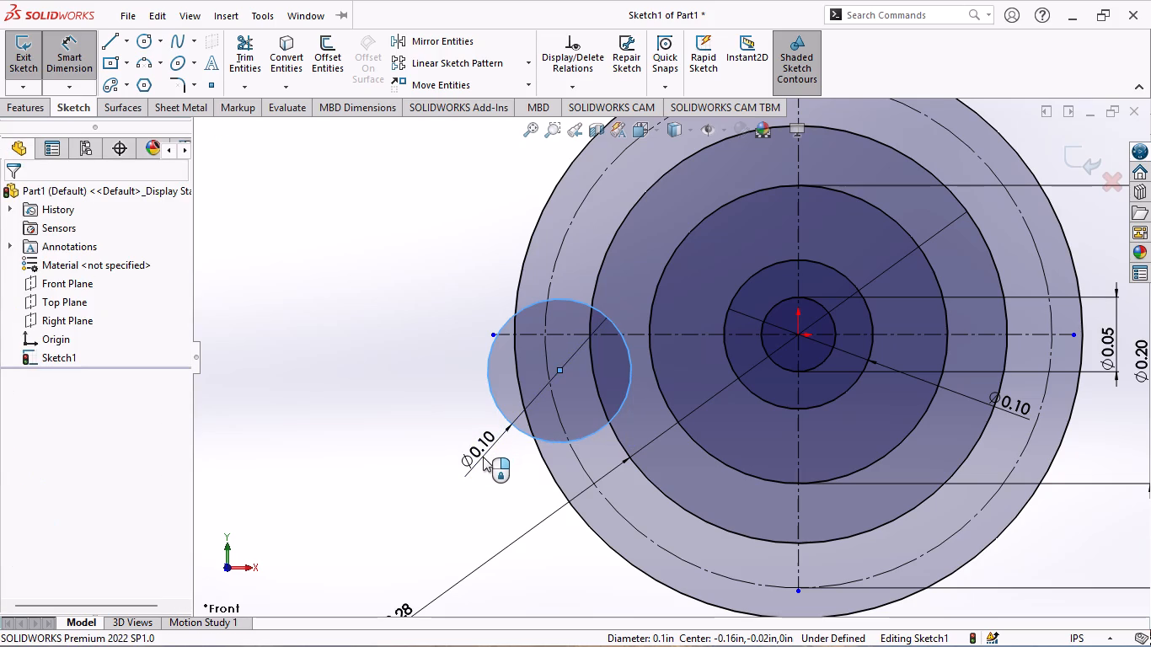
left_click(409, 436)
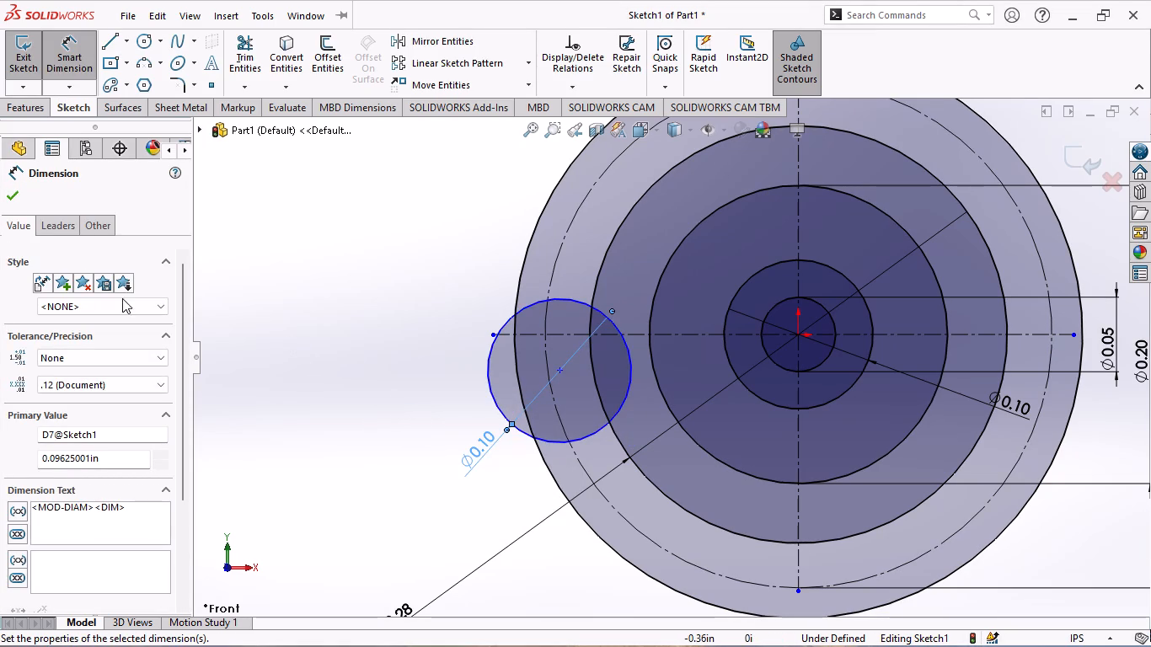
left_click(8, 191)
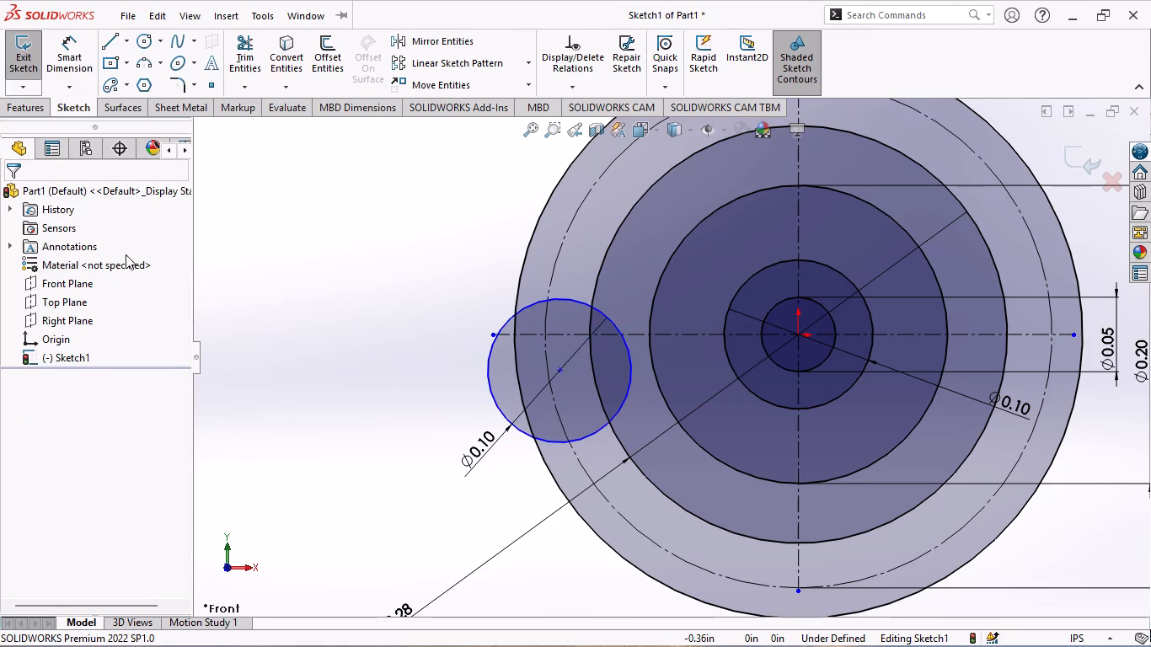
left_click(410, 313)
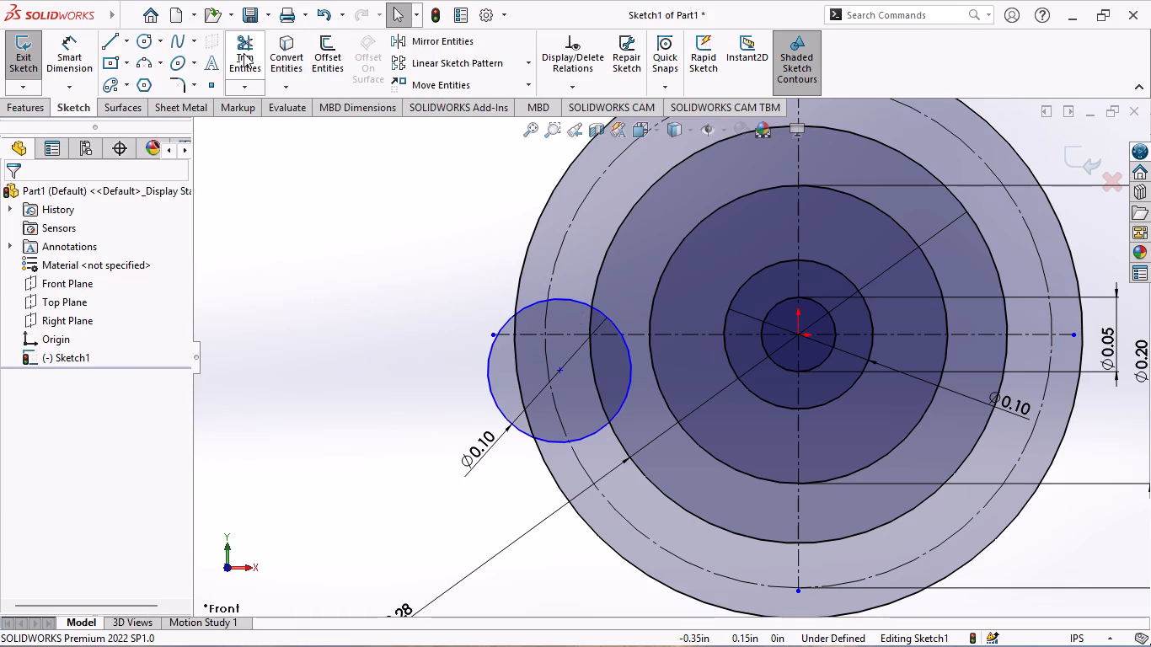
Trim the small 0.10 in circle to leave only its arc above the horizontal centerline between the 0.28 and 0.381 in circles.
left_click(244, 53)
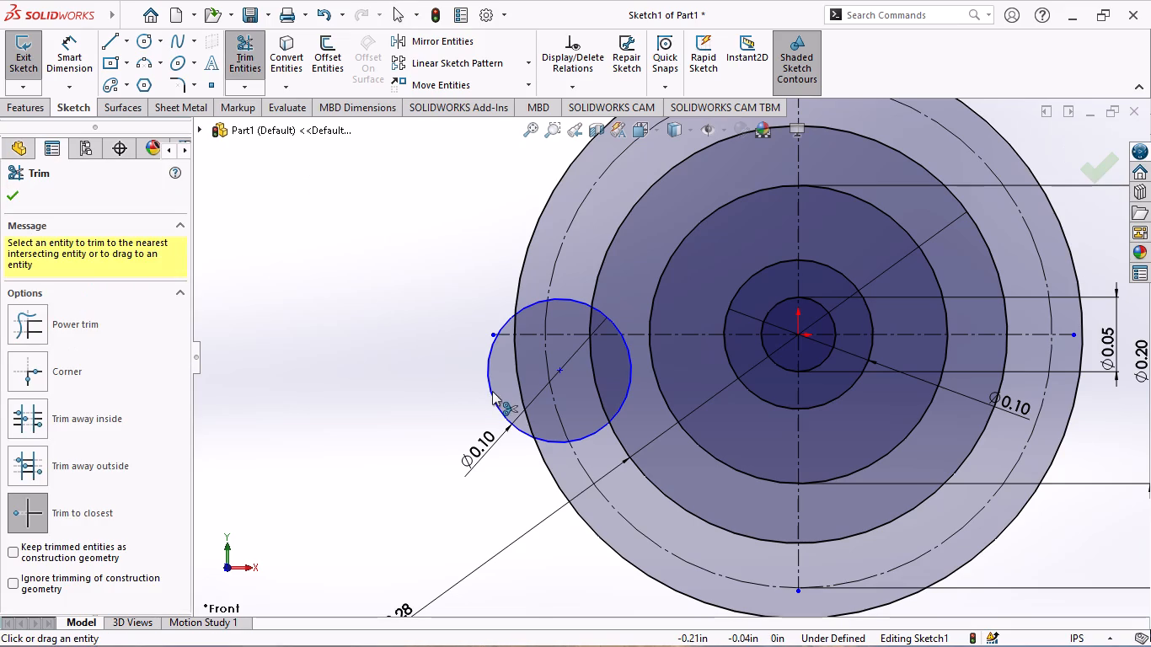
left_click(492, 391)
left_click(551, 441)
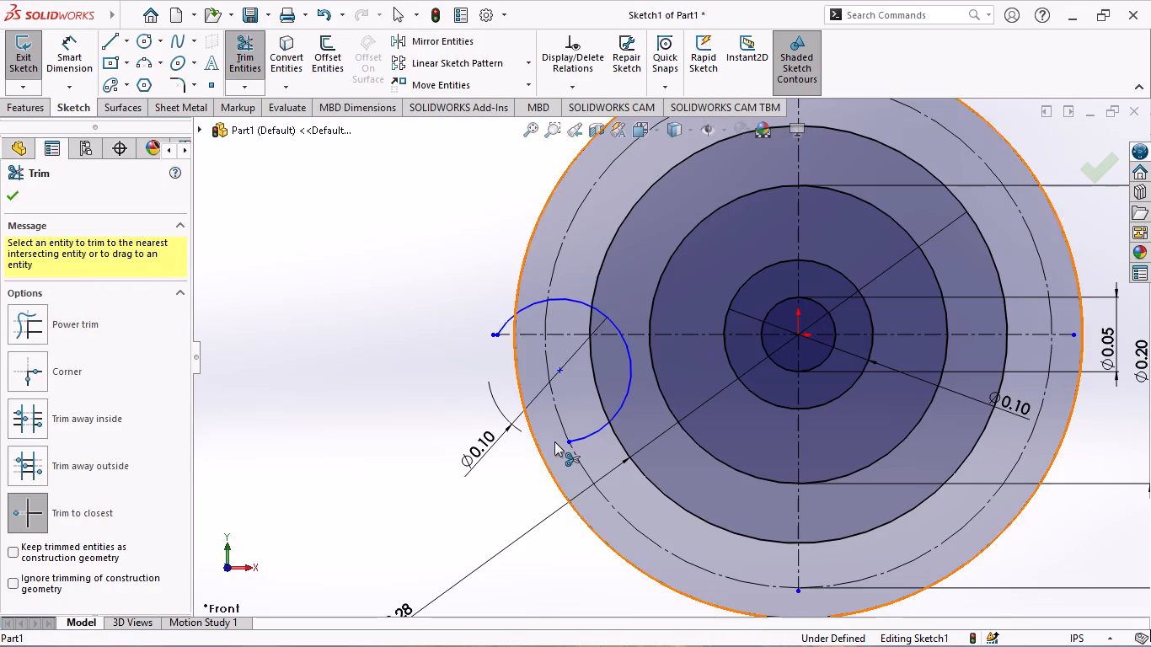
left_click(589, 436)
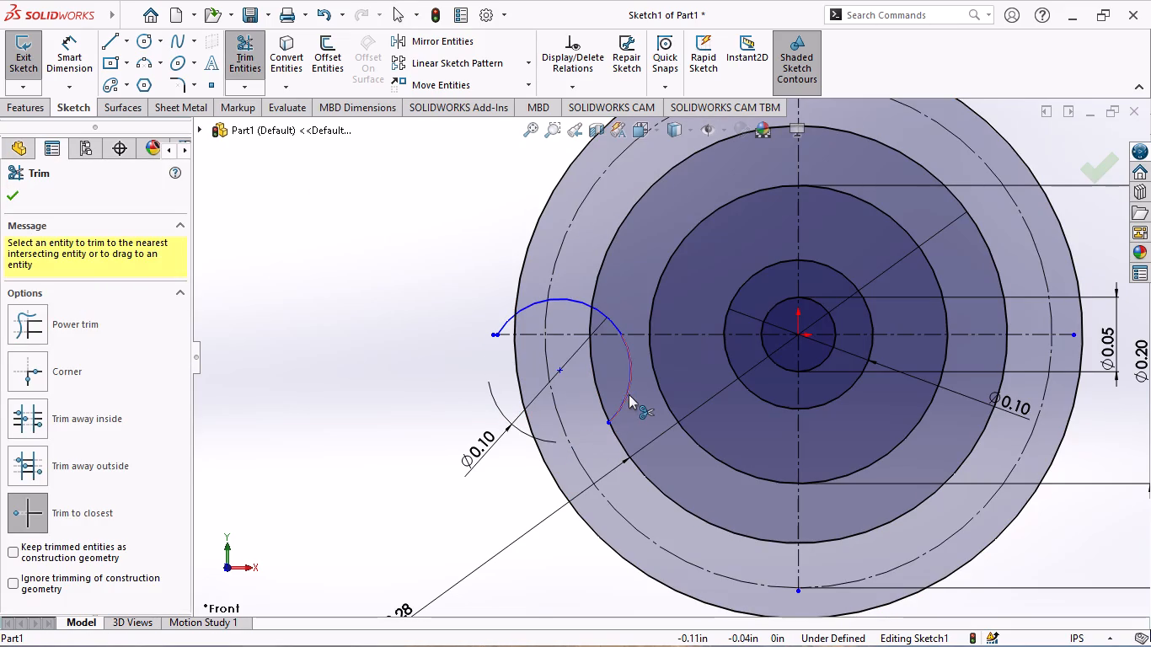
left_click(626, 393)
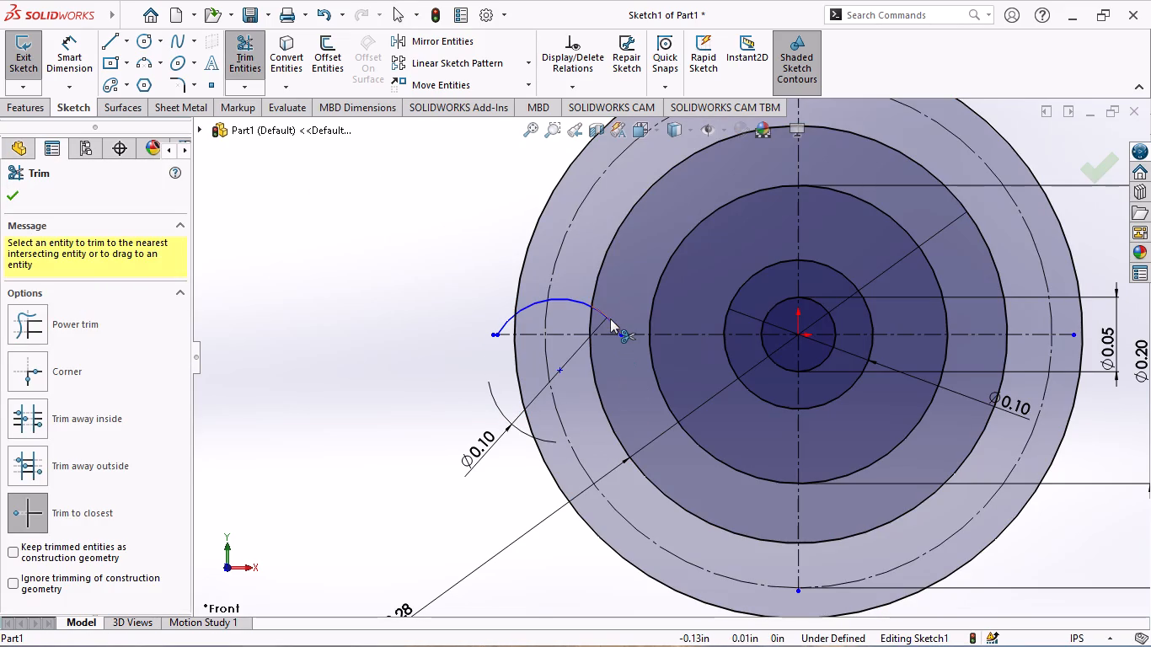
left_click(610, 318)
scroll(499, 330, "down", 2)
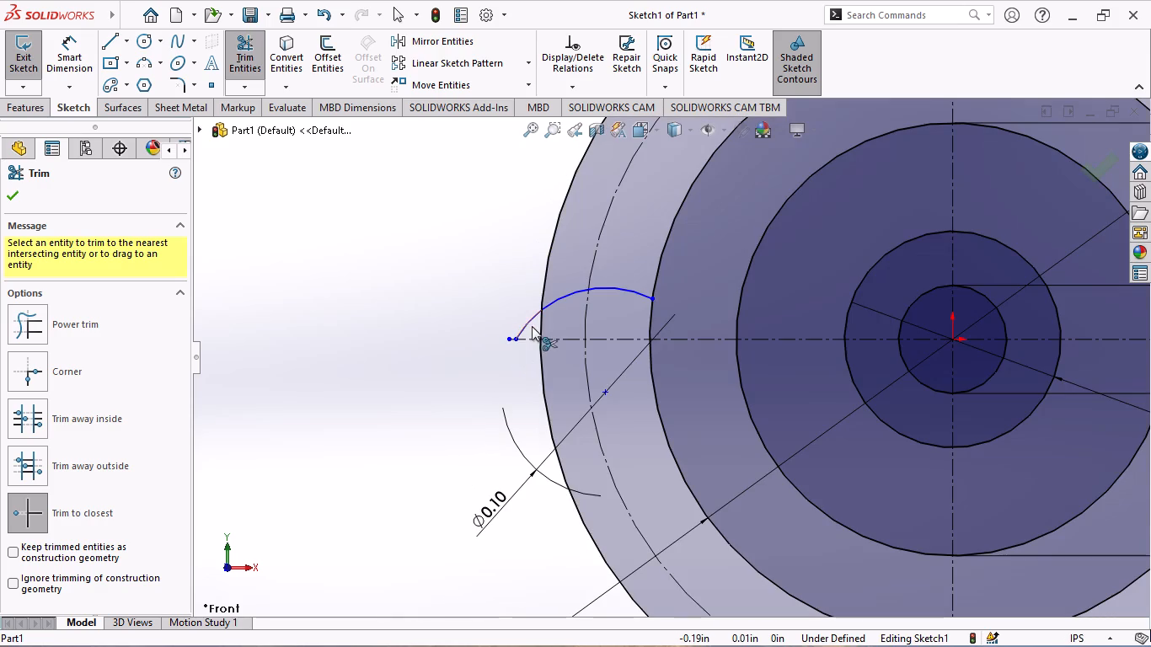
left_click(524, 324)
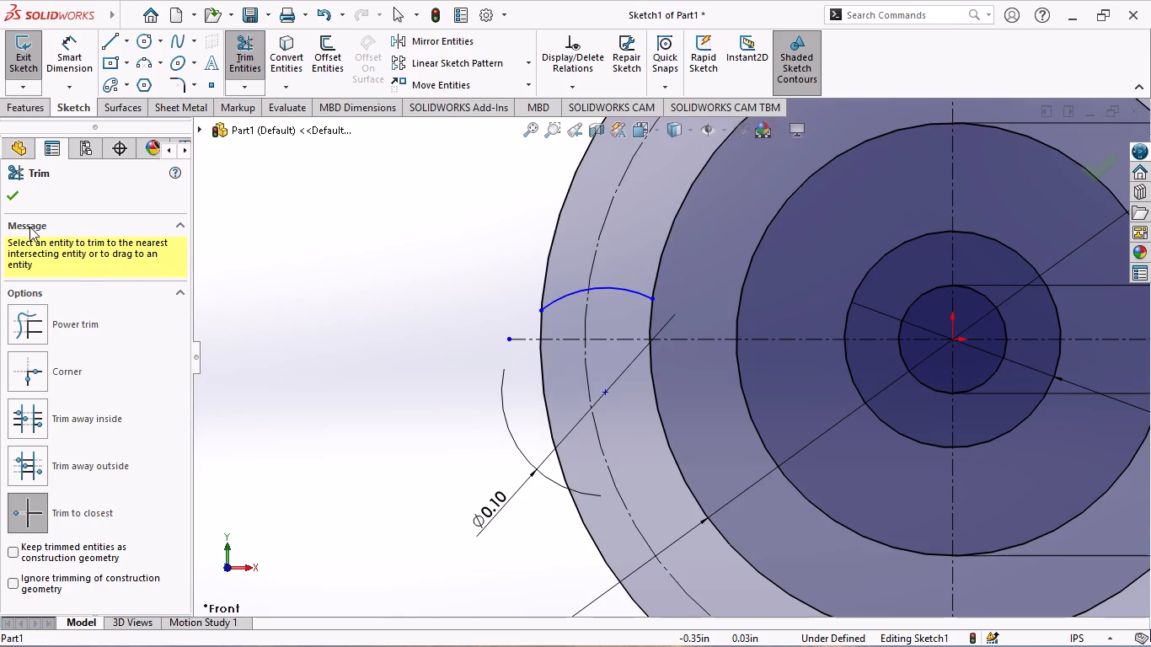
left_click(11, 192)
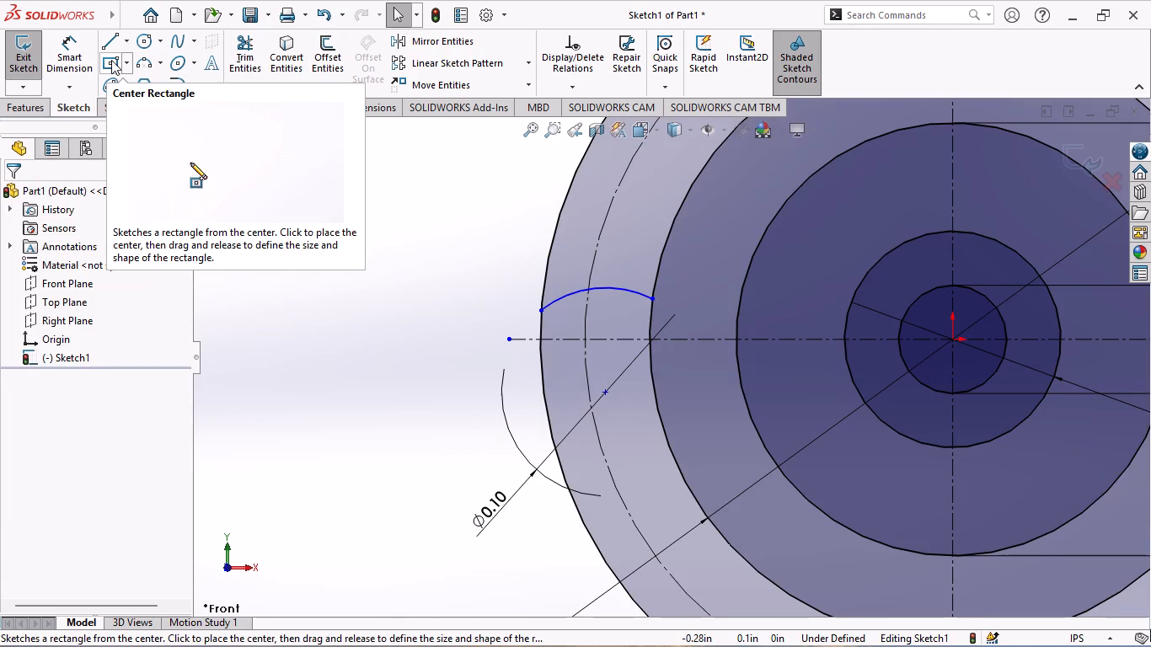
Dimension the horizontal distance between the two endpoints of the trimmed arc, keeping its drawn value, and leave the dimension tool.
left_click(63, 64)
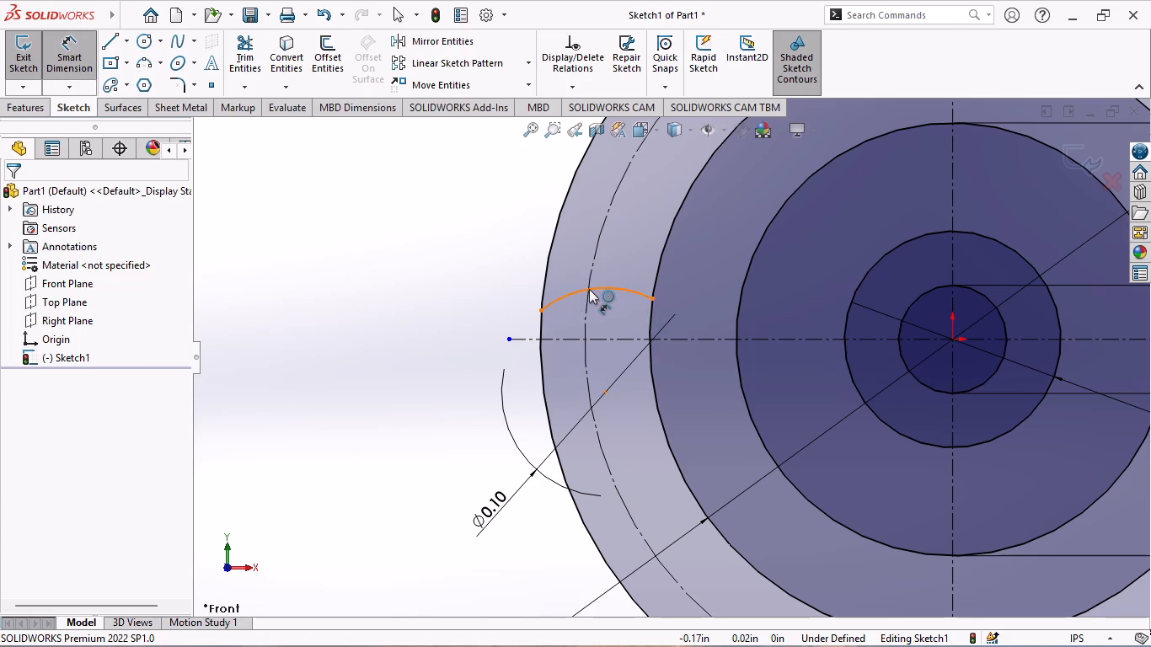
scroll(586, 288, "down", 3)
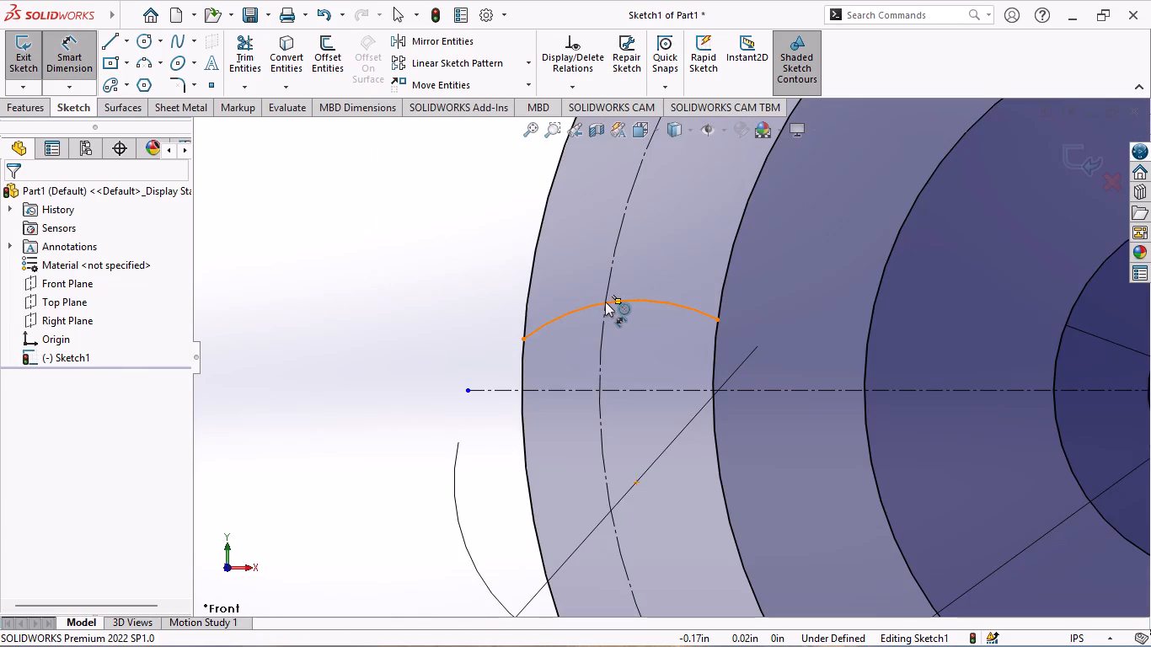
left_click(522, 337)
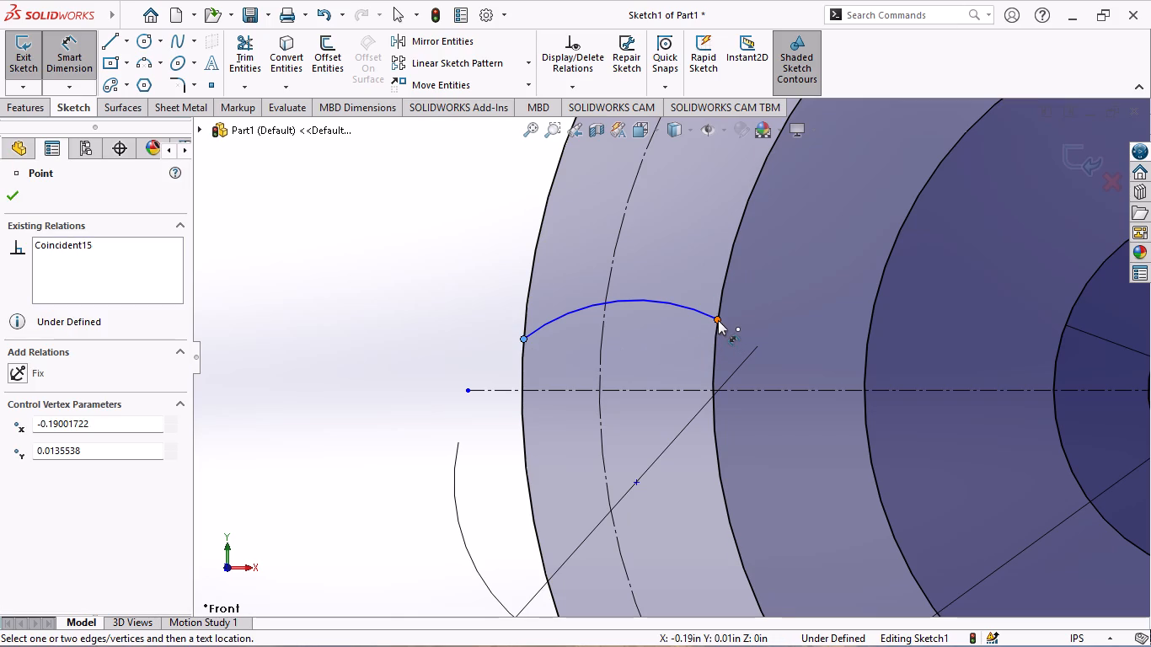
left_click(718, 320)
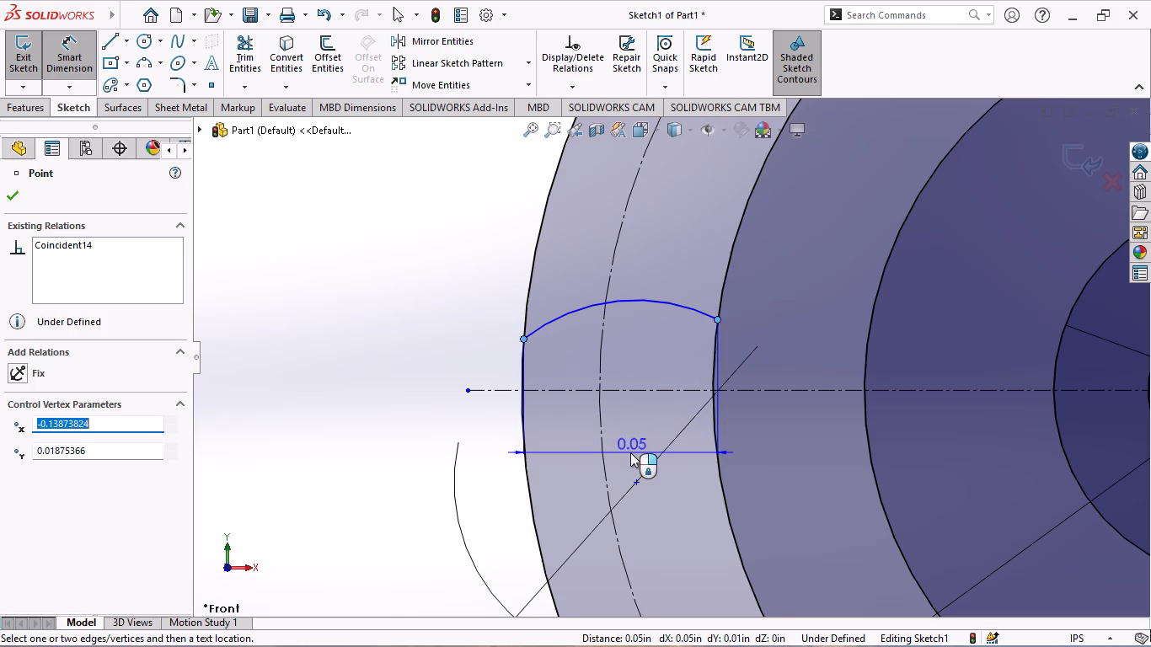
left_click(630, 452)
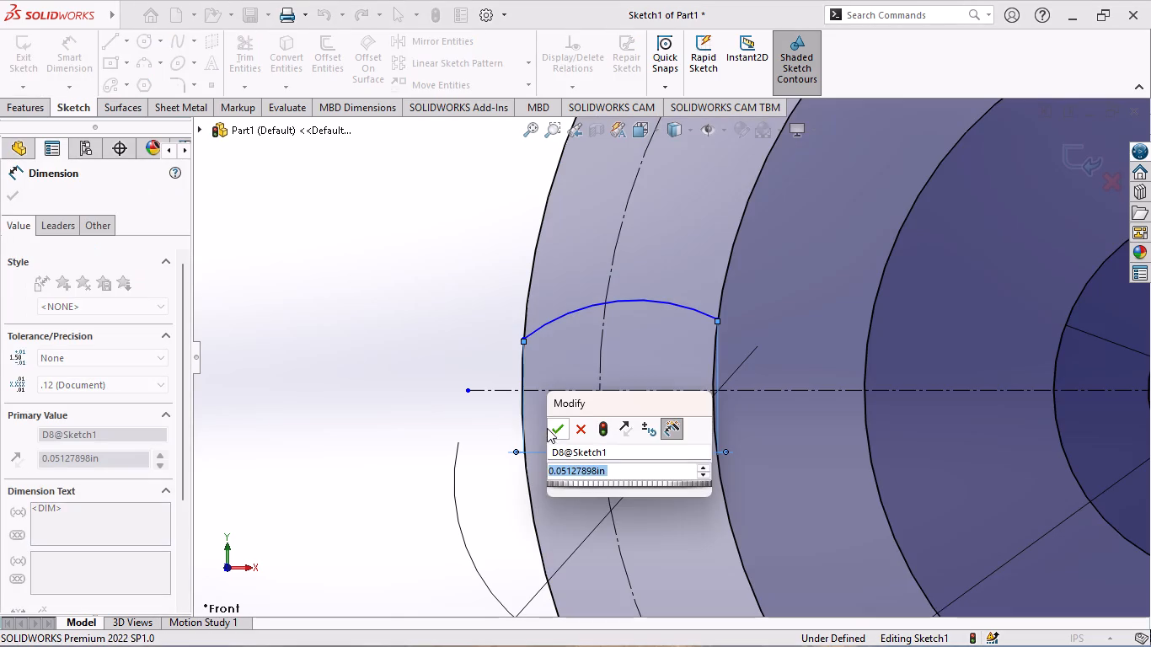
left_click(557, 427)
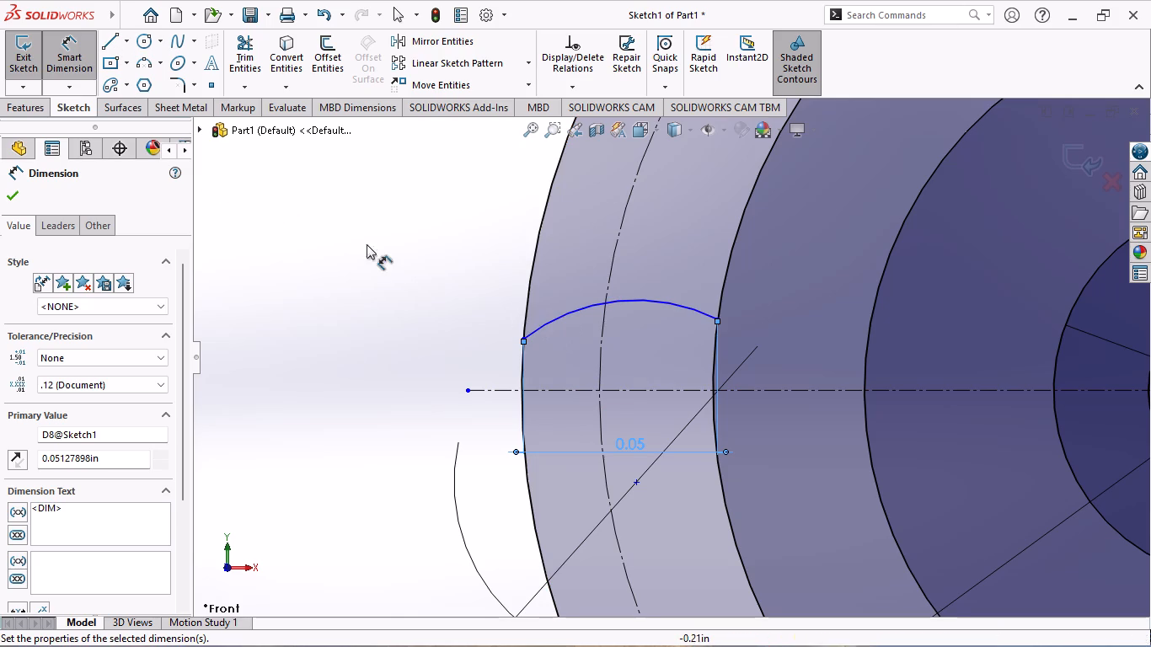
left_click(8, 190)
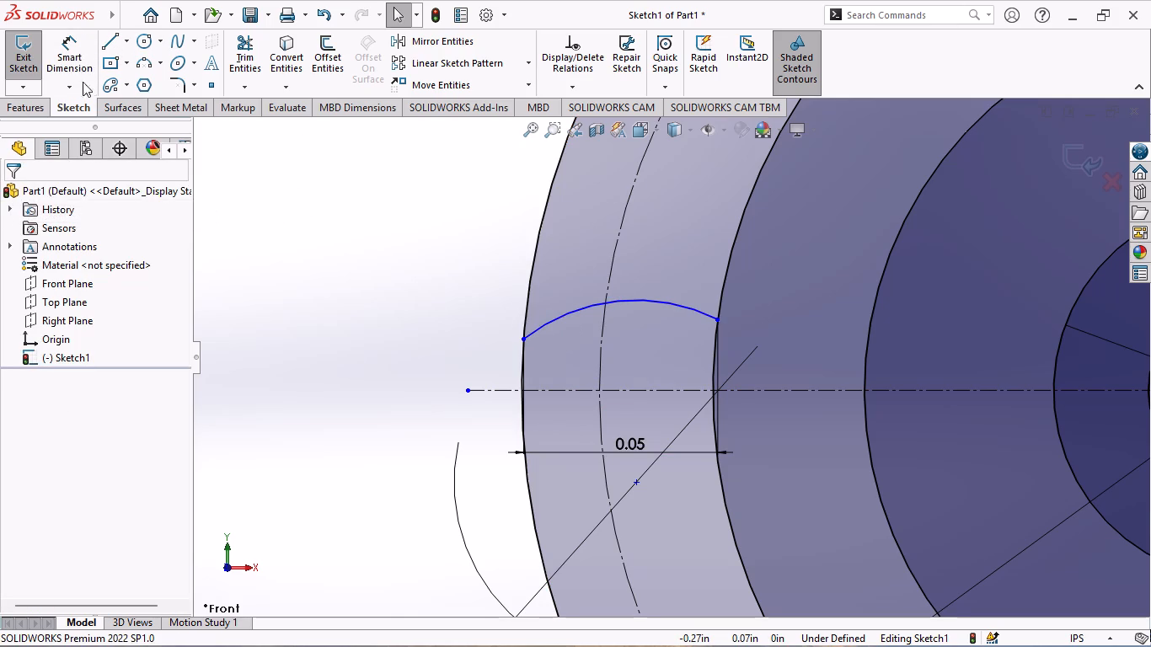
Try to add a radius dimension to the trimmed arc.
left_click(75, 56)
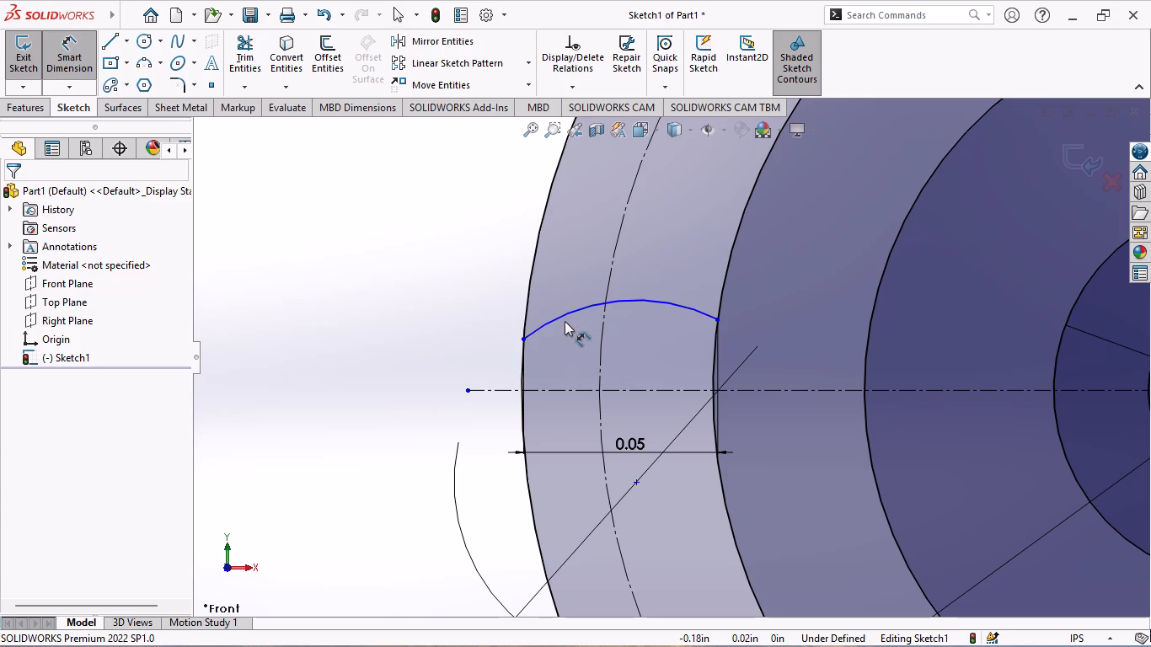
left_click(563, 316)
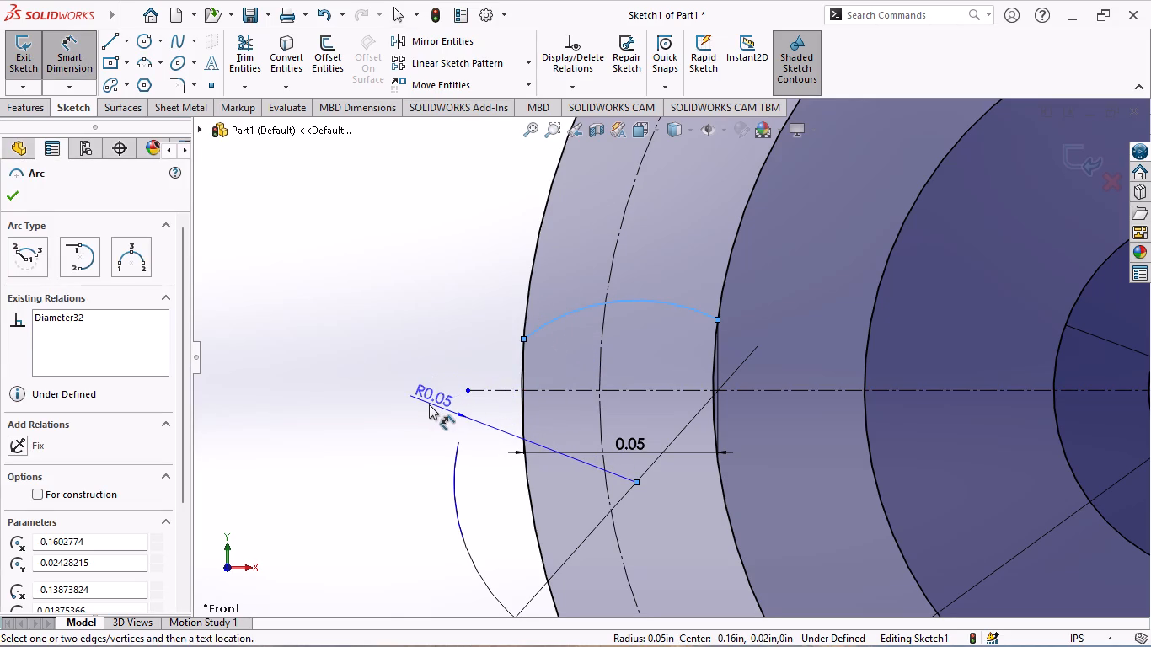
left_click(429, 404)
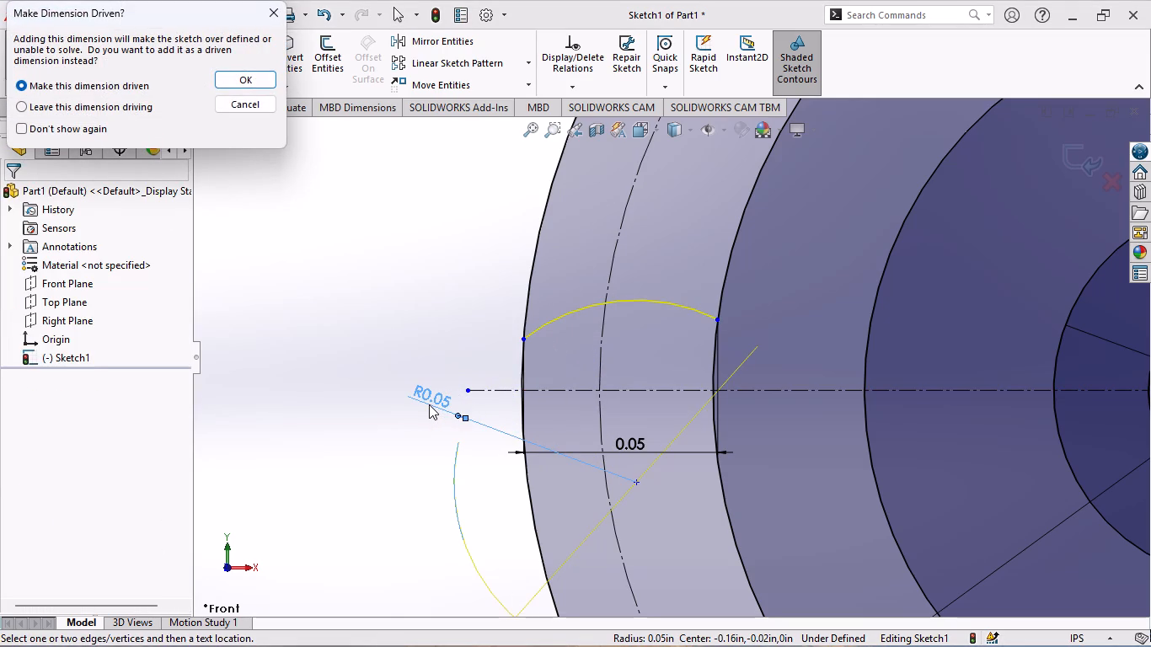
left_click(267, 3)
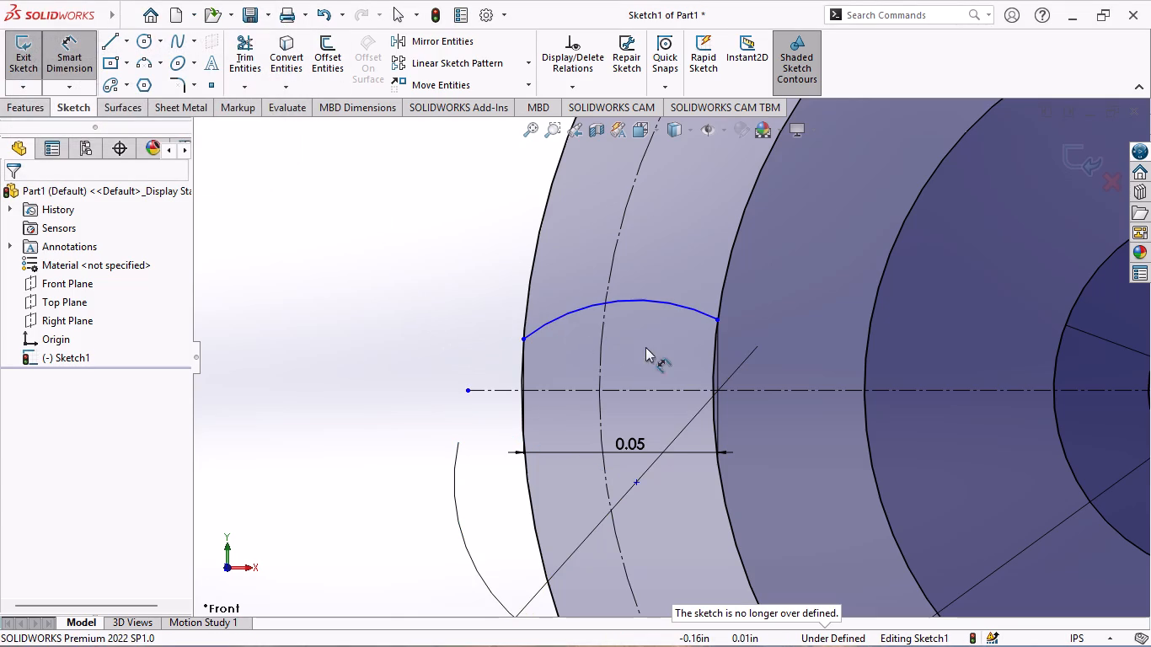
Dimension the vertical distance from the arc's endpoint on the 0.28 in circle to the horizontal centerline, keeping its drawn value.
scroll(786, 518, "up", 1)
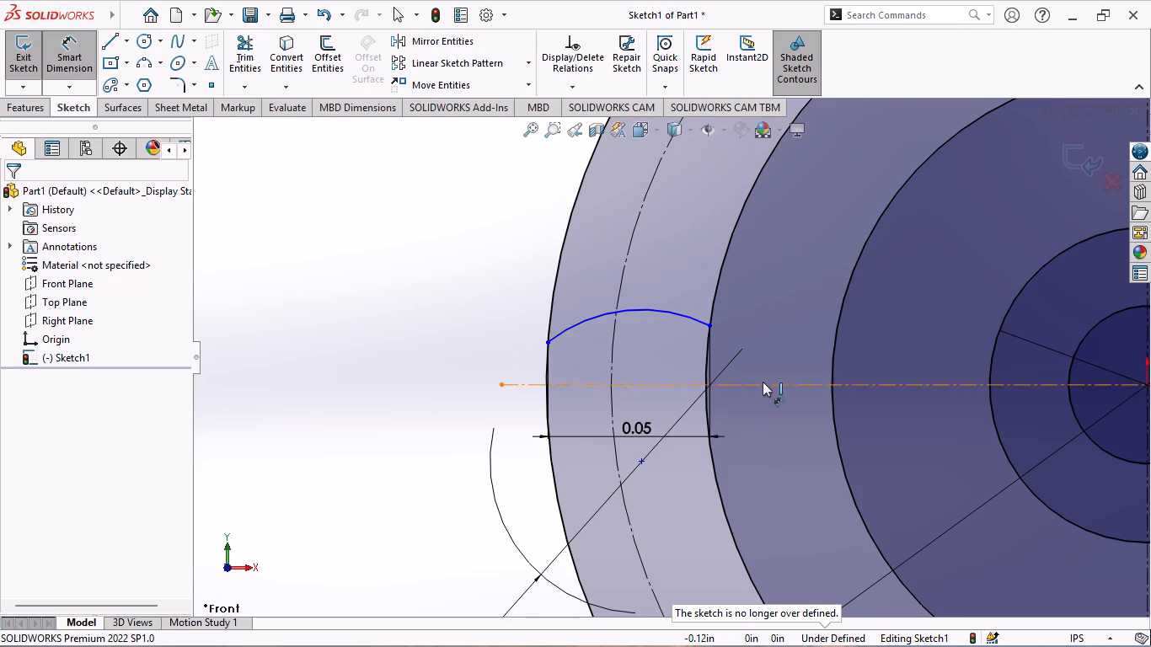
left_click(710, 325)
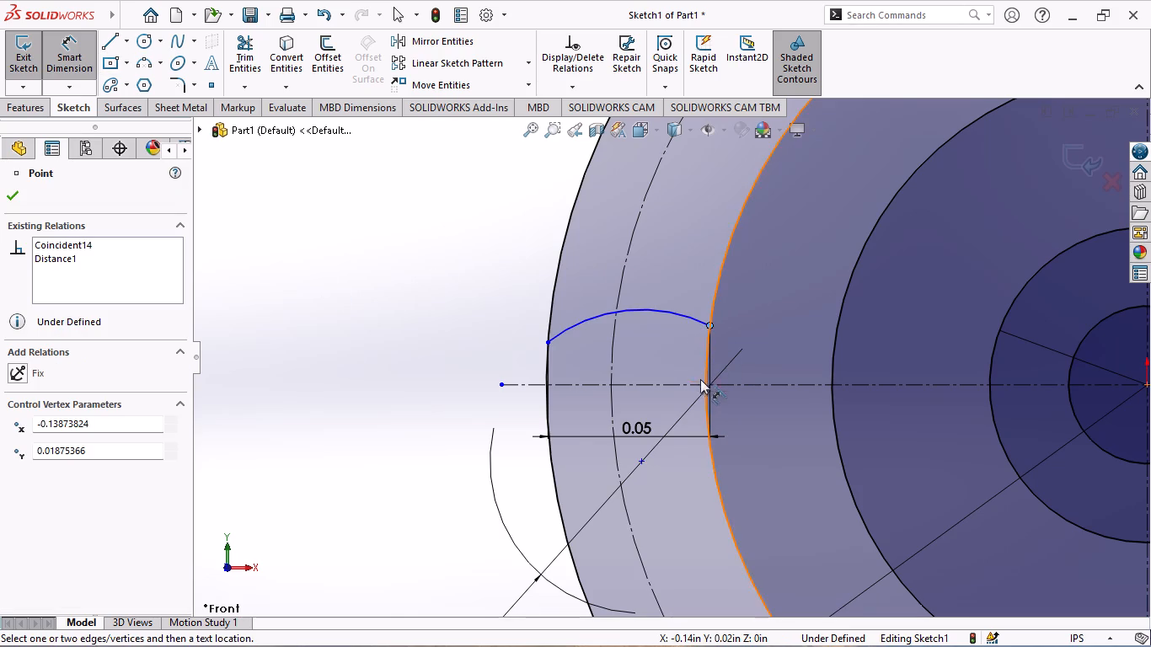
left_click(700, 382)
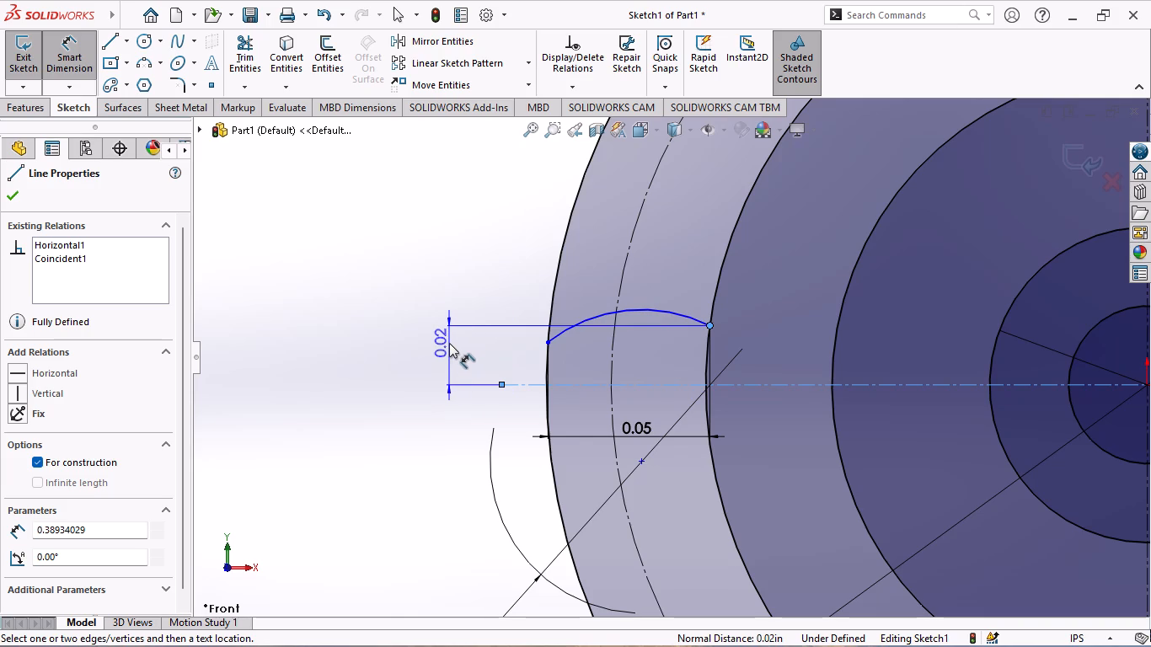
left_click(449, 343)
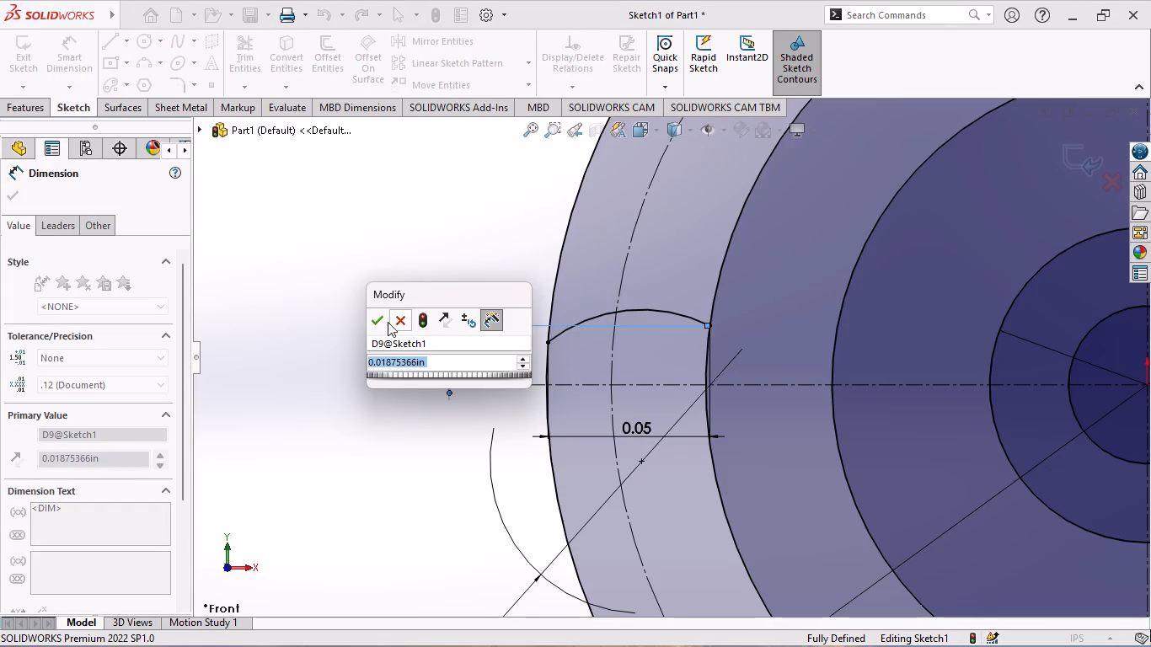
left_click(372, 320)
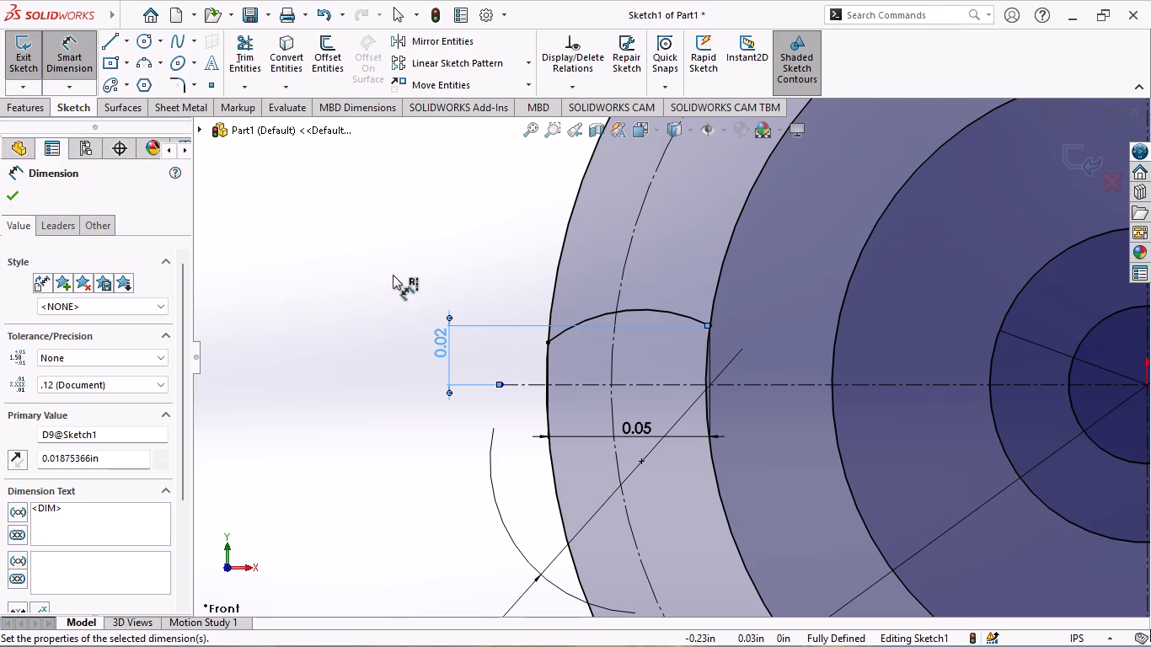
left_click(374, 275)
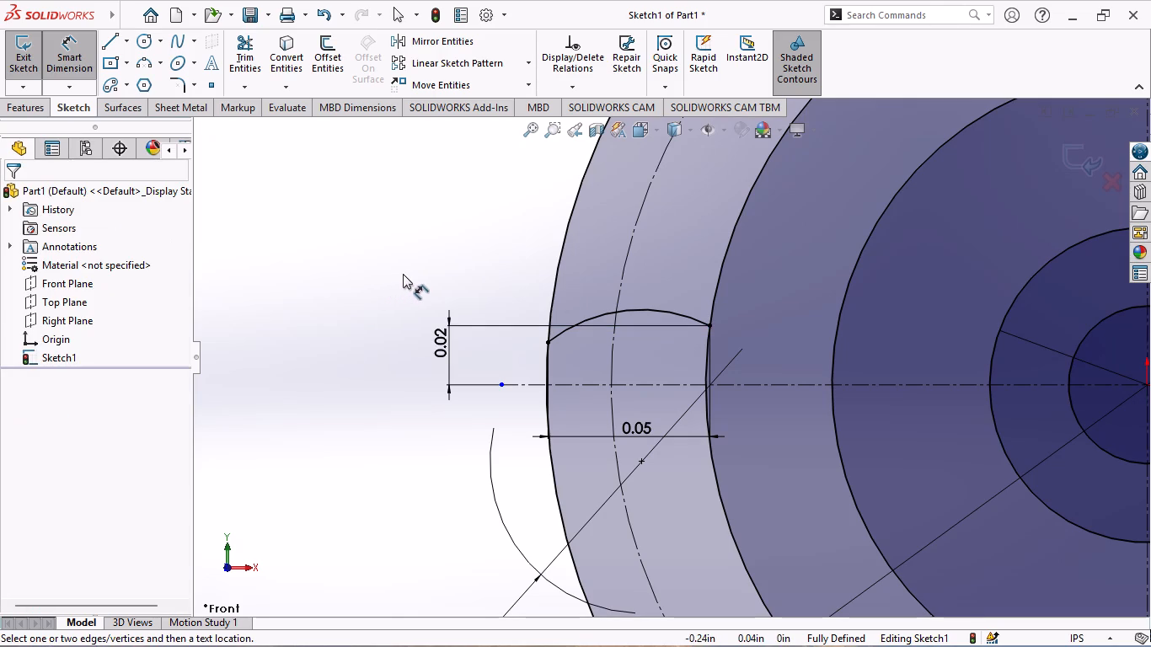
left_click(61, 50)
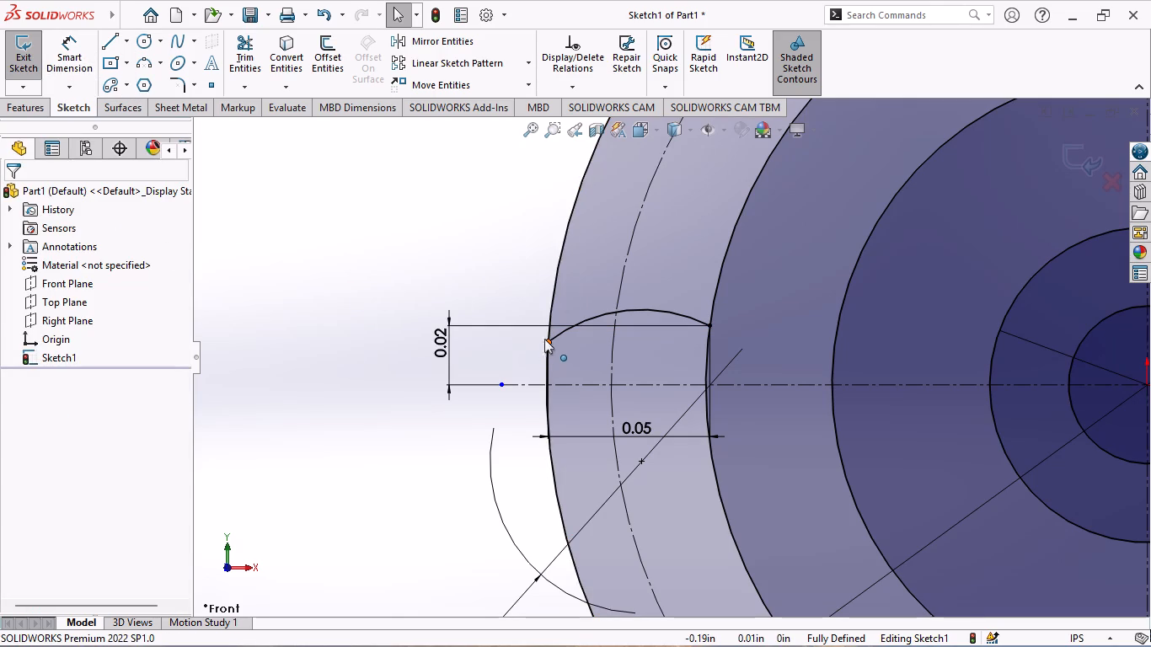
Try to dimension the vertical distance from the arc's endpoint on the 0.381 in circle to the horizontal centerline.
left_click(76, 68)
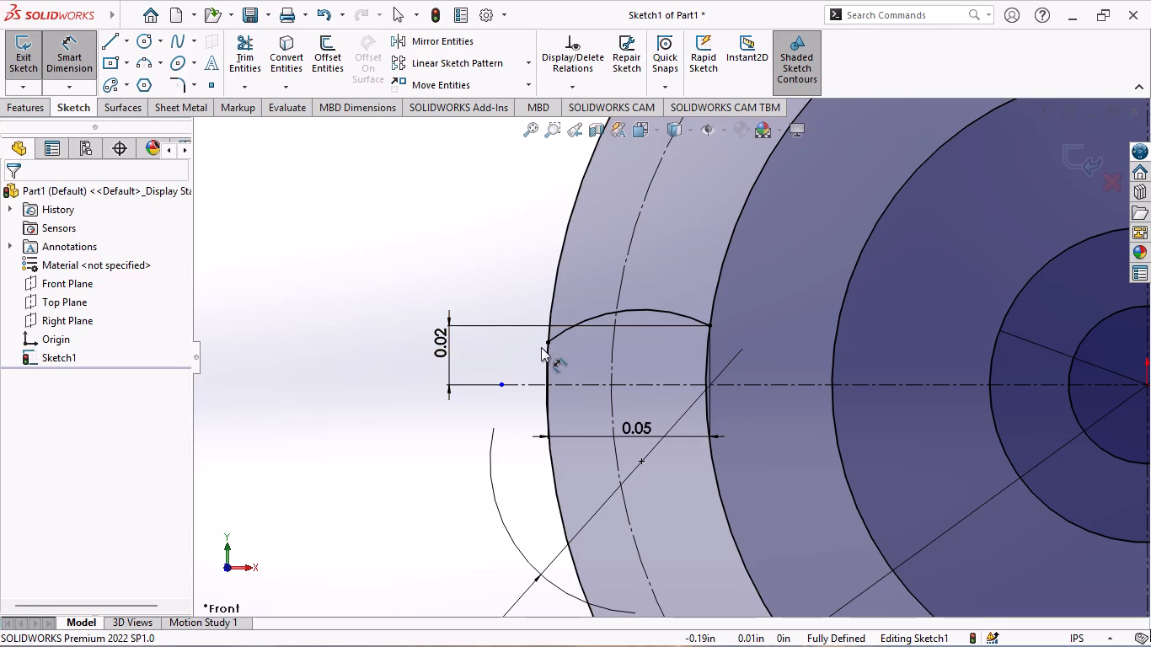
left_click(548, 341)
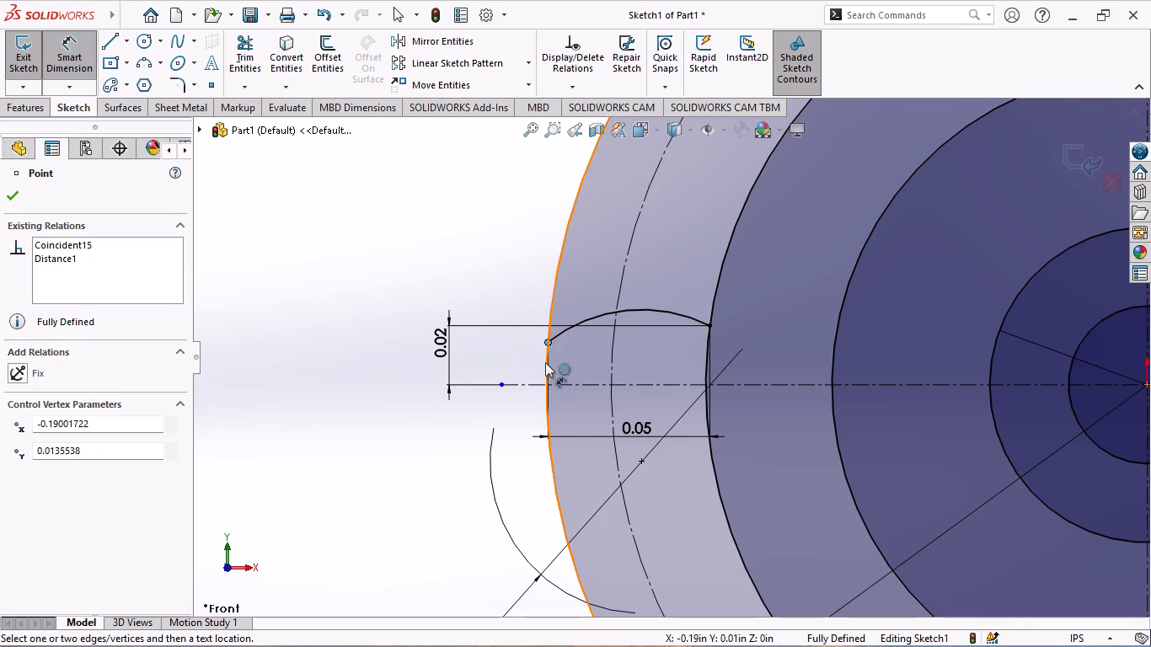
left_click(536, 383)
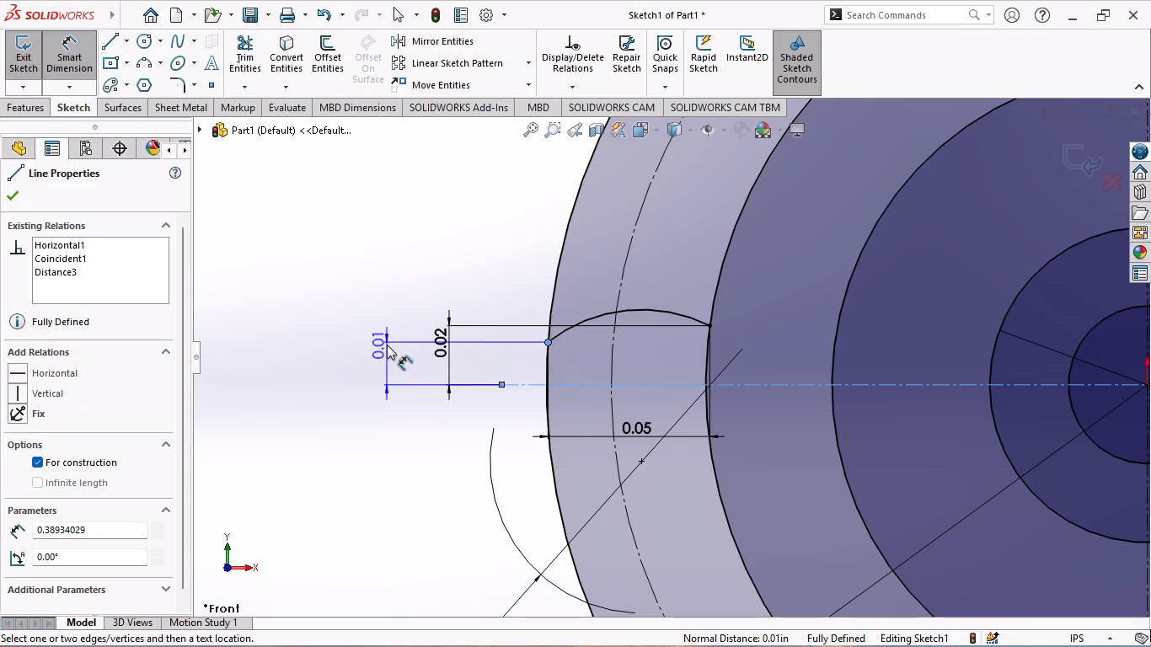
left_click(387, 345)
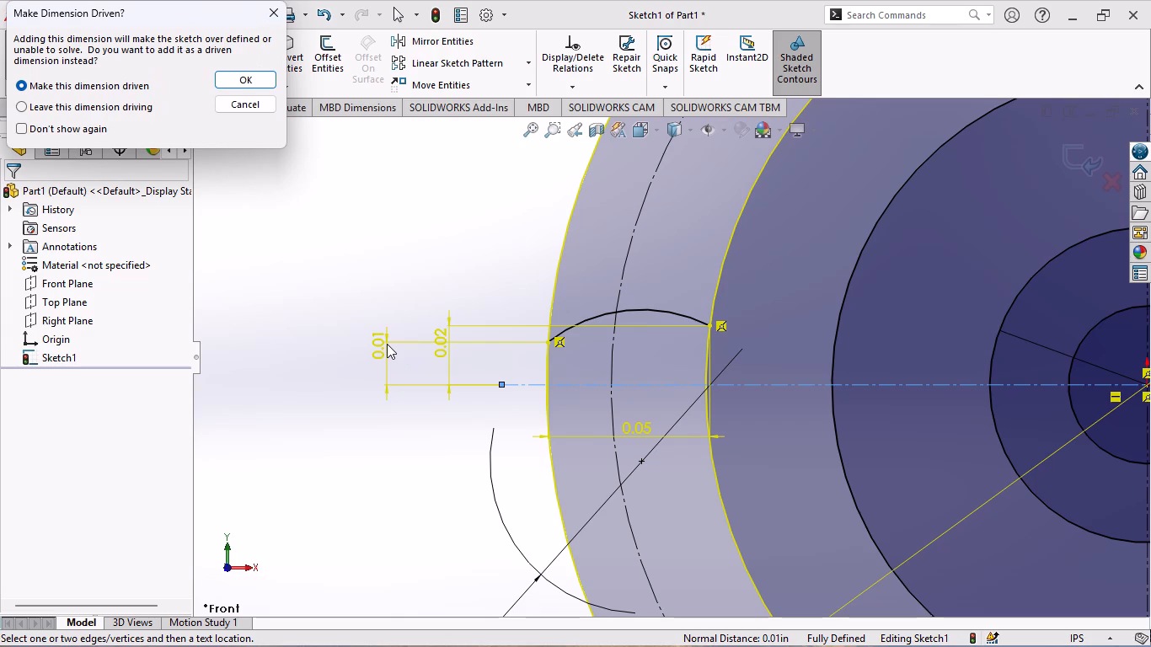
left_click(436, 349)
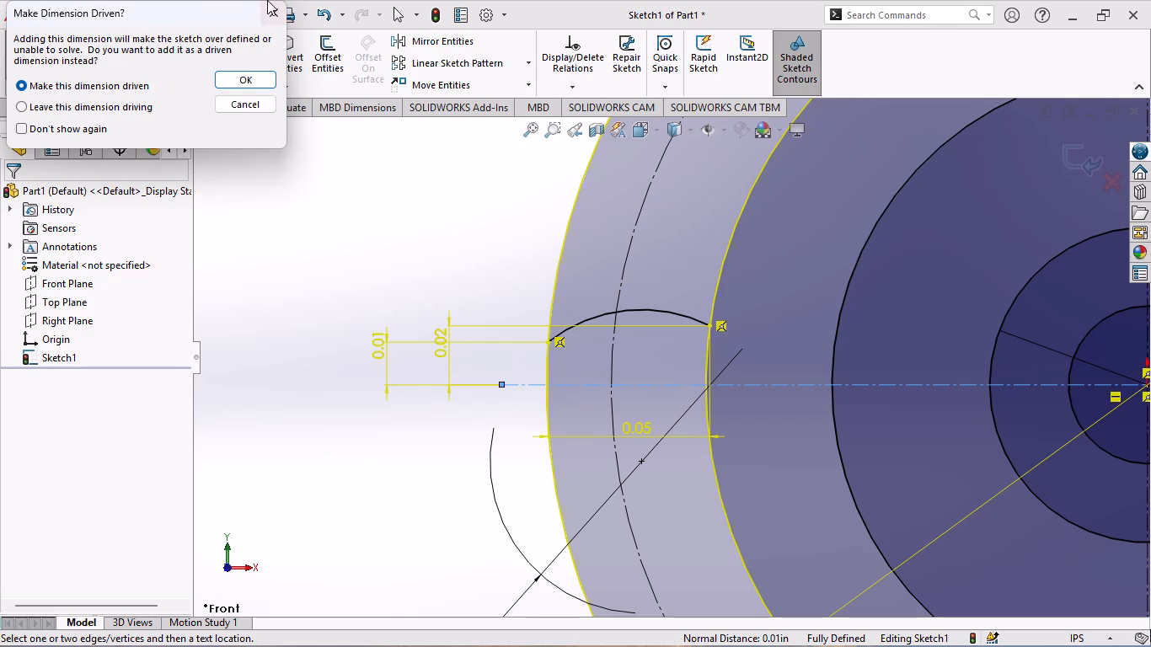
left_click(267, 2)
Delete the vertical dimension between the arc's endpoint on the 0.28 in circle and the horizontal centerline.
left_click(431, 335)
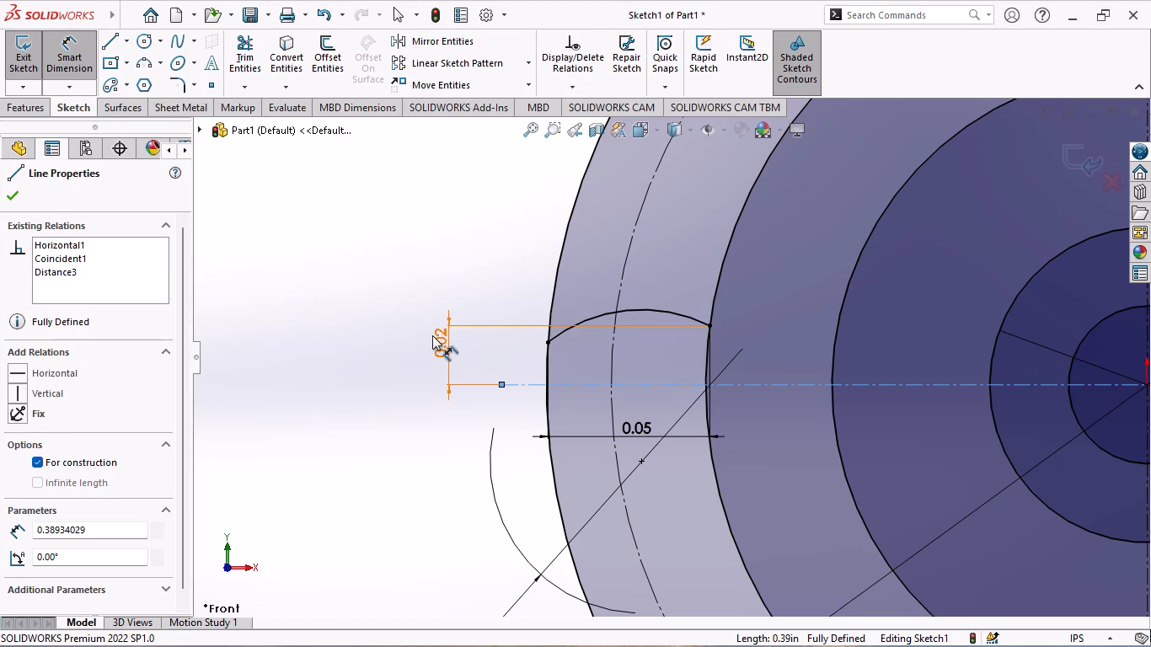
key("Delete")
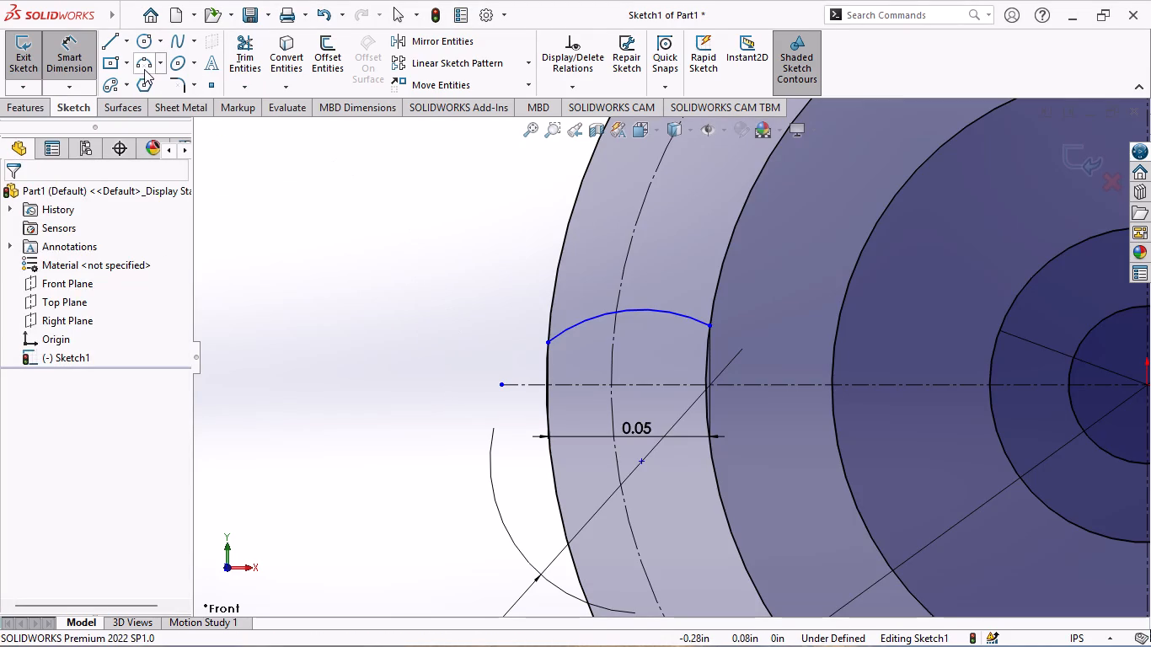
Dimension the vertical distance from the arc's endpoint on the 0.381 in circle to the horizontal centerline, trying 0.94/2 in as its value.
left_click(548, 342)
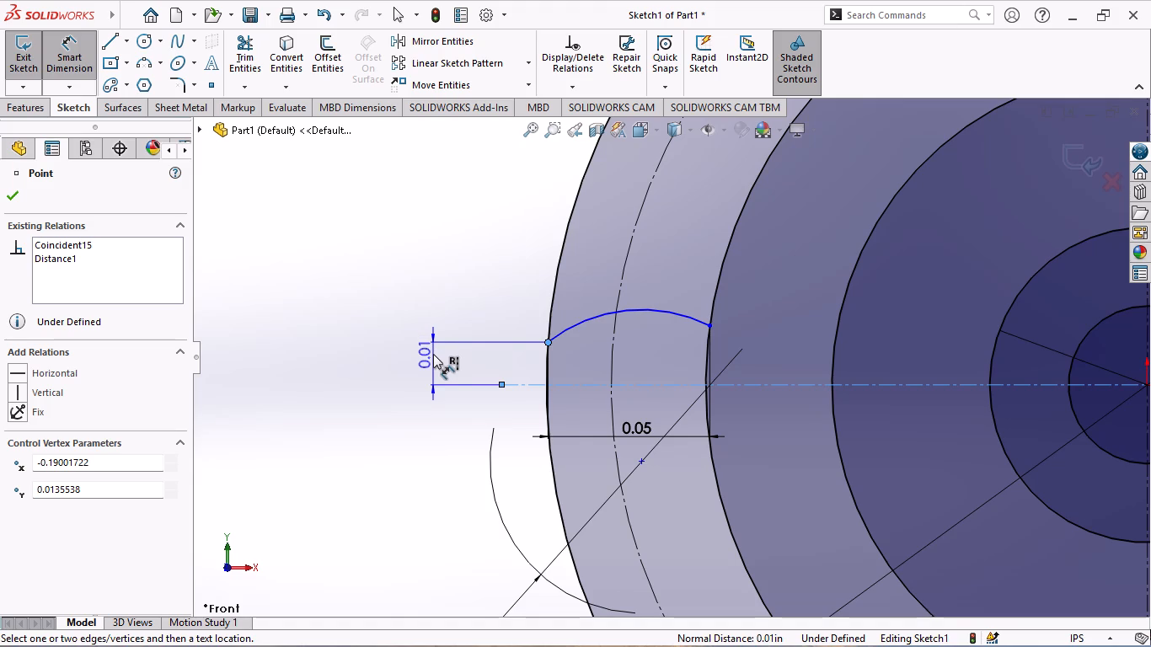
left_click(433, 354)
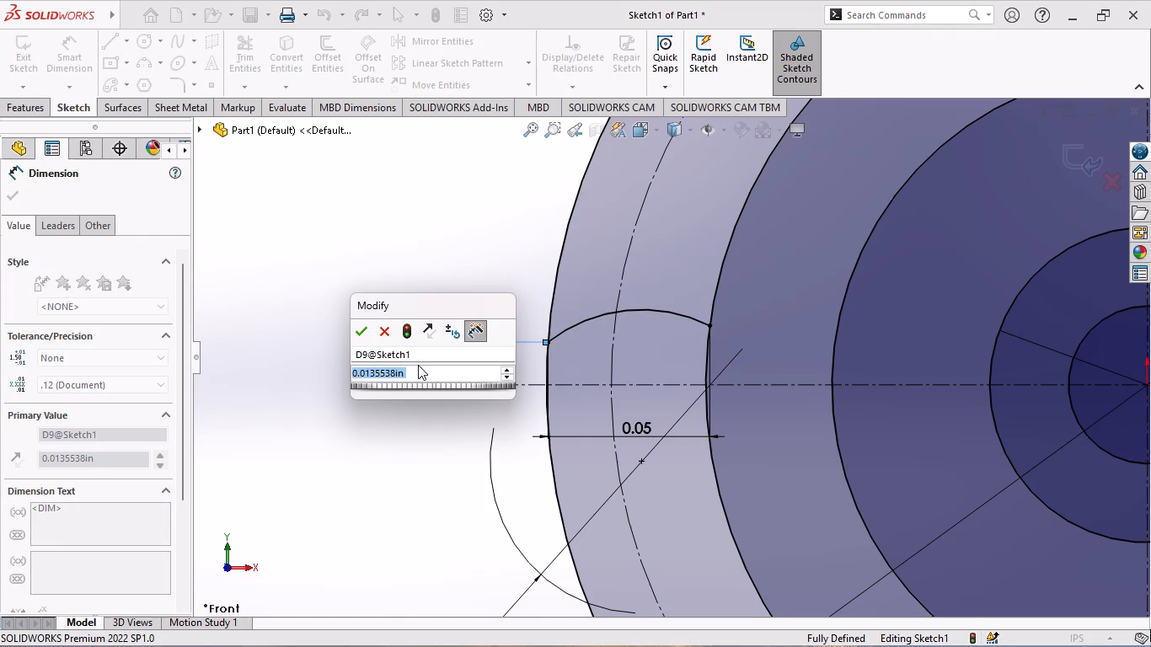
type("0.")
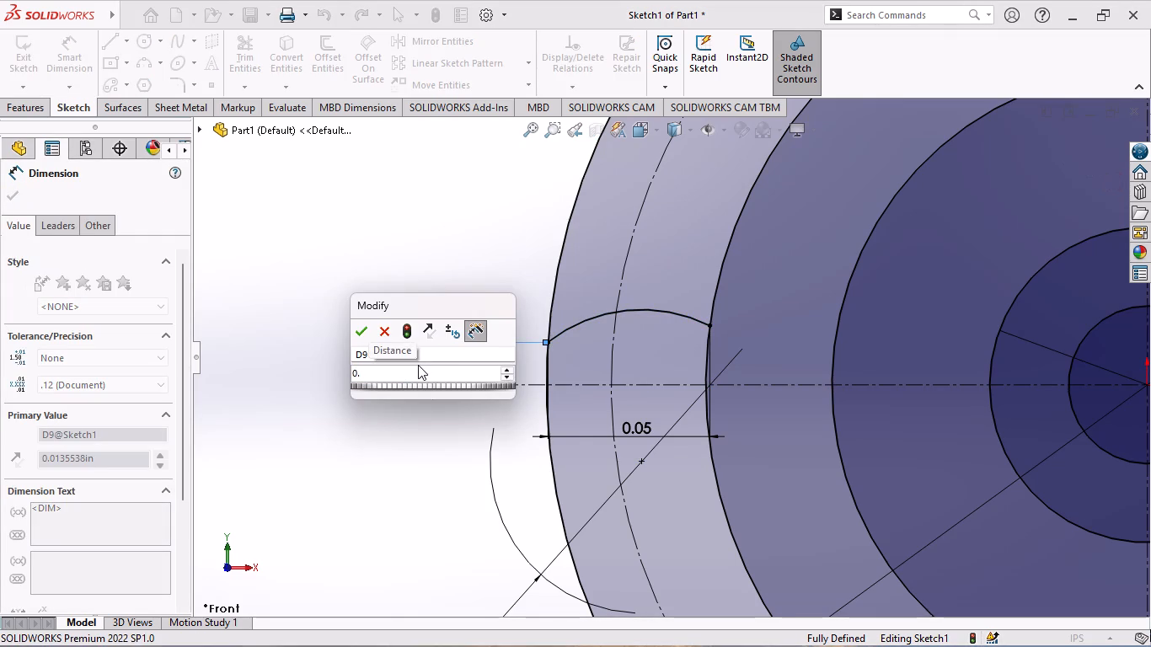
key("9")
key("4")
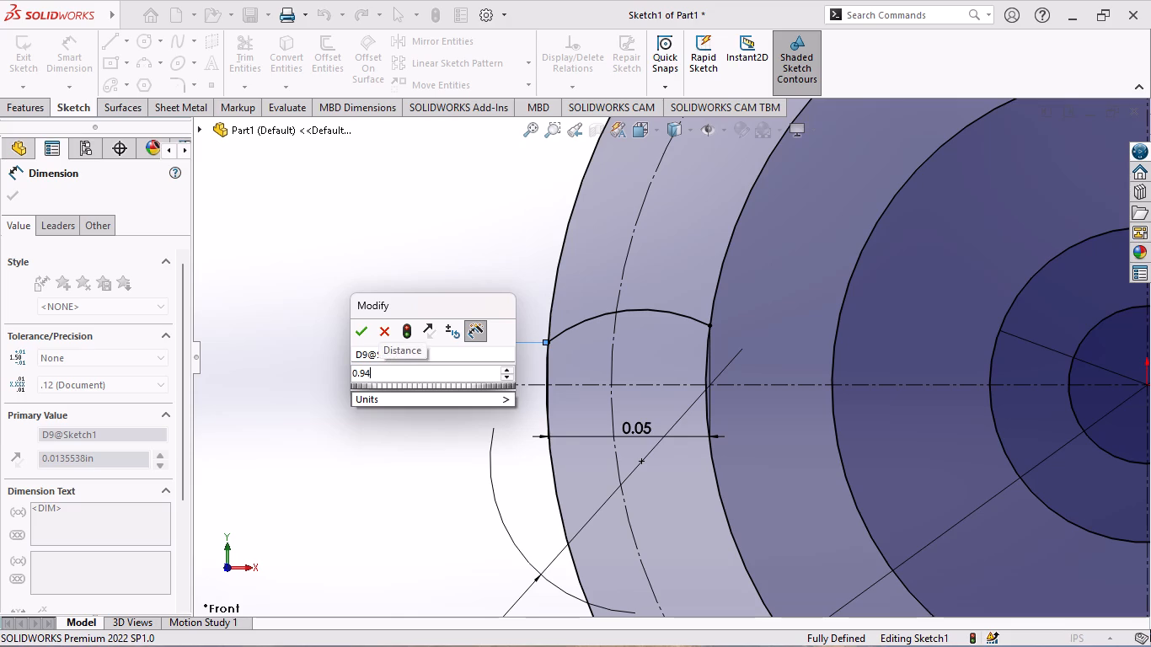
key("slash")
key("2")
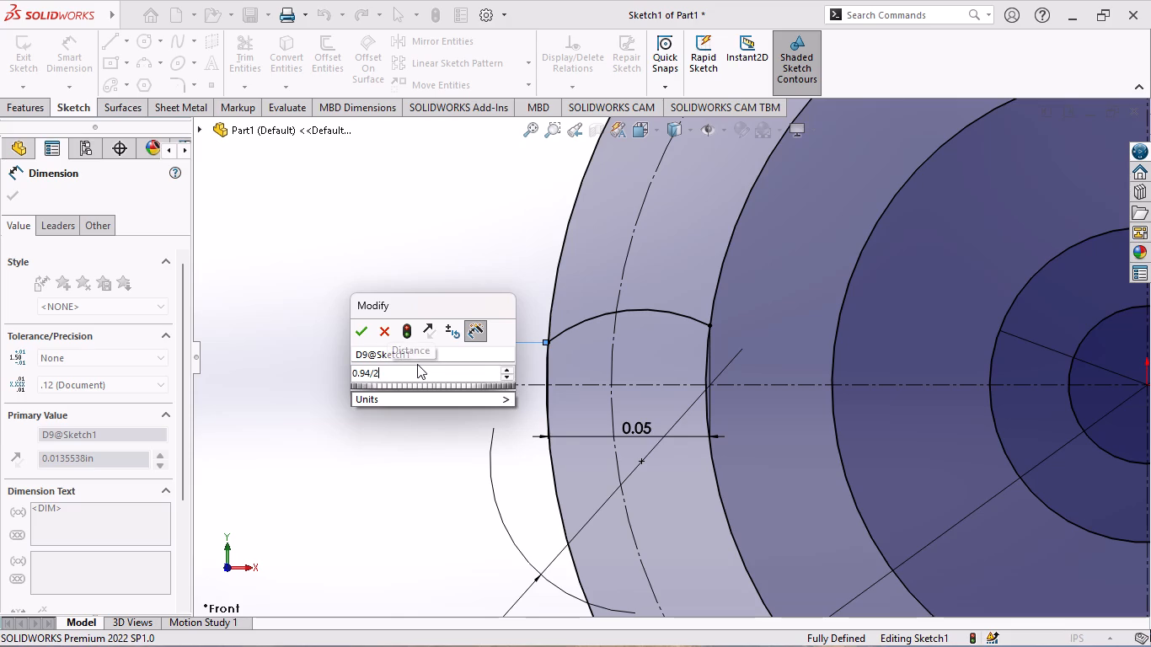
key("Return")
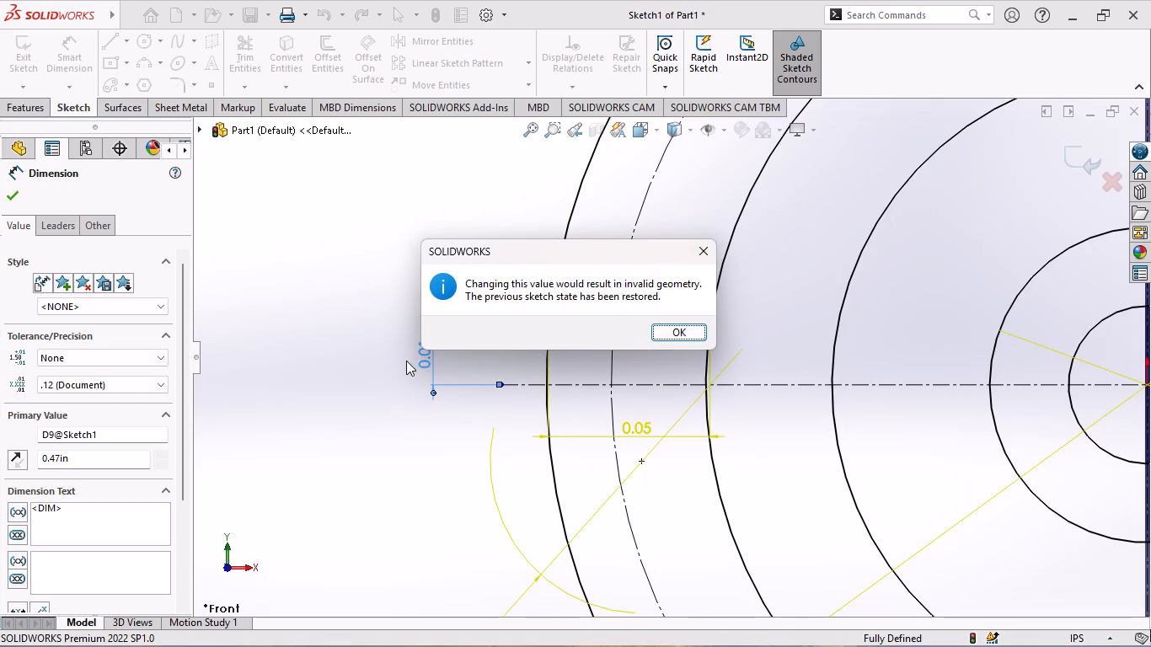
left_click(704, 243)
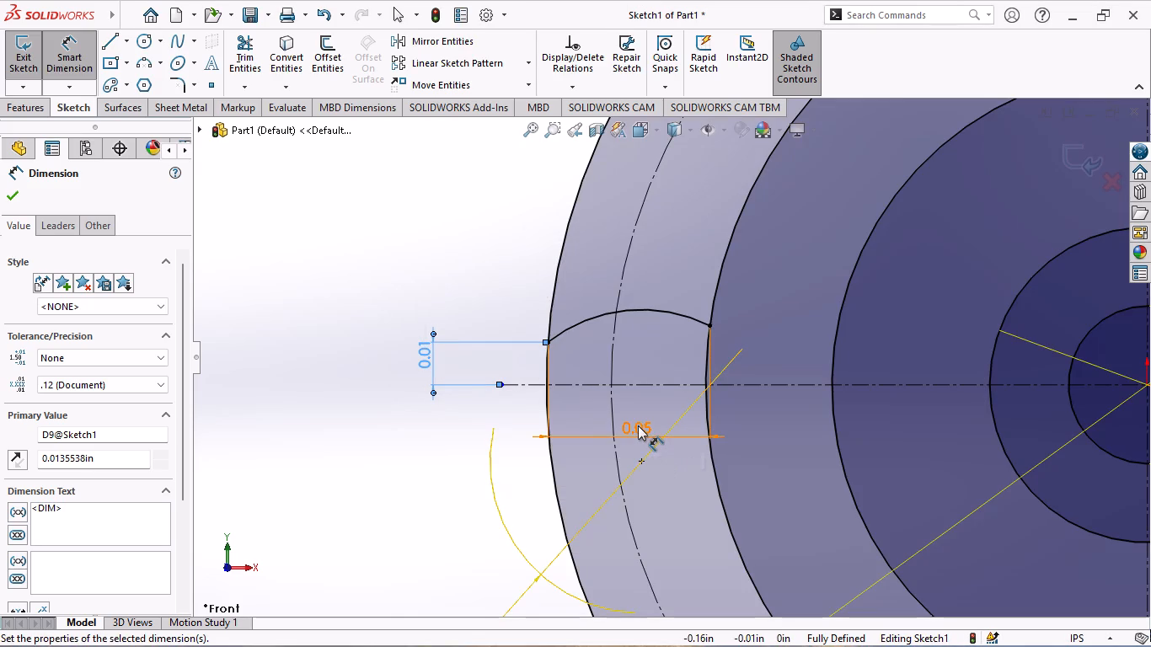
Delete the 0.05 in horizontal dimension between the arc's two endpoints.
left_click(638, 425)
key("Delete")
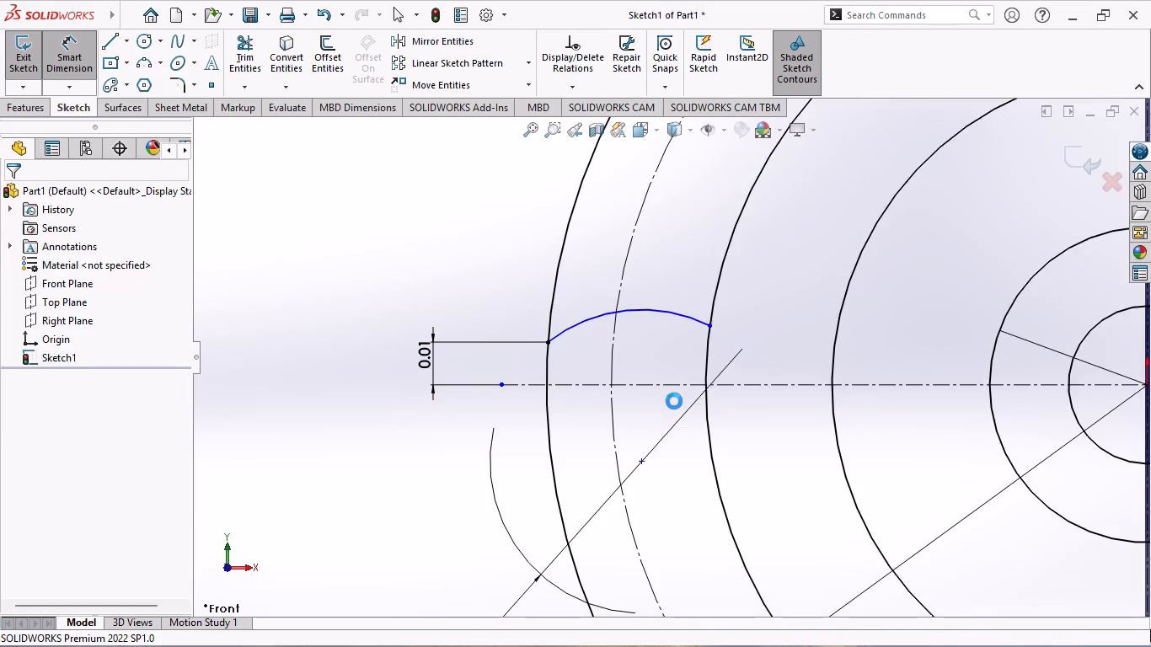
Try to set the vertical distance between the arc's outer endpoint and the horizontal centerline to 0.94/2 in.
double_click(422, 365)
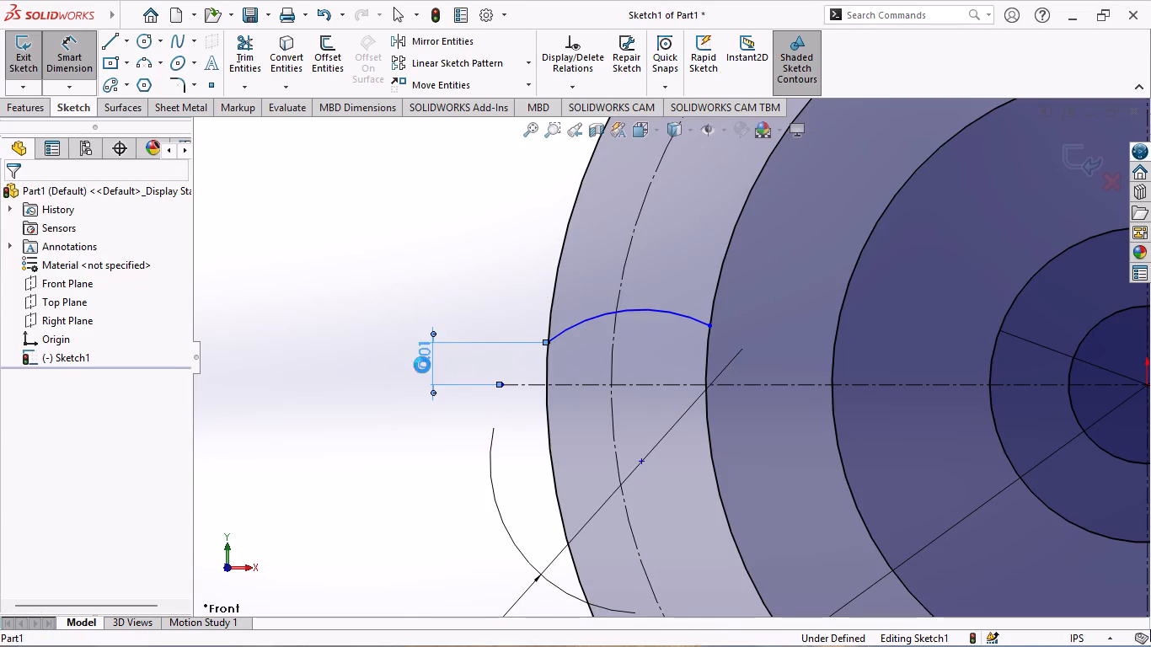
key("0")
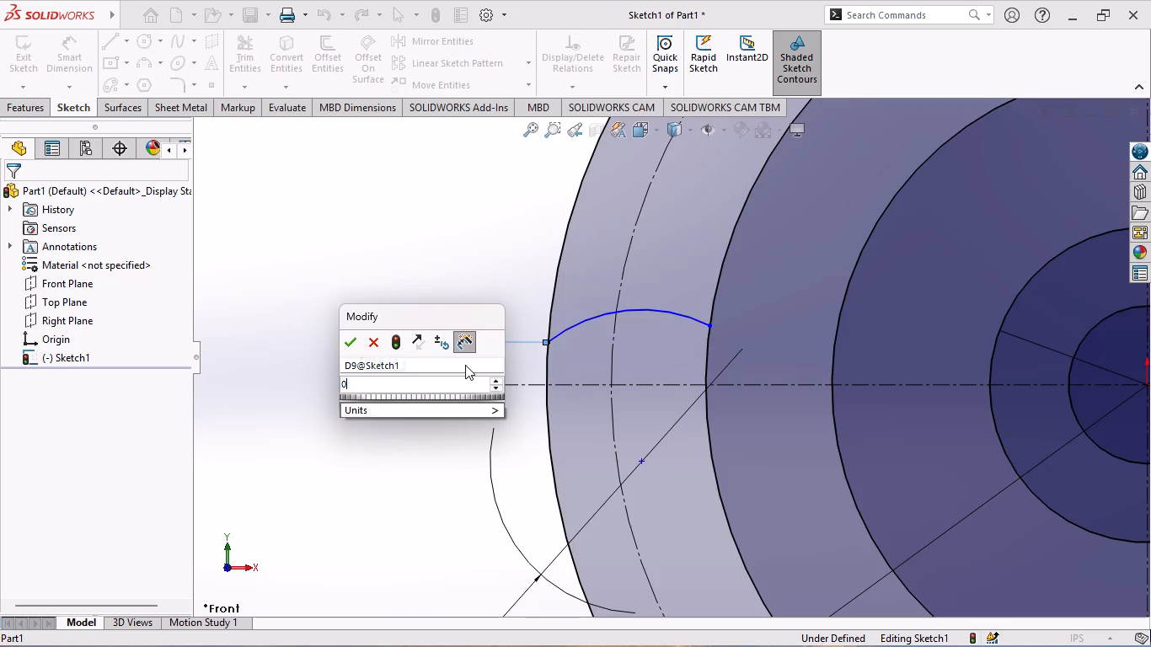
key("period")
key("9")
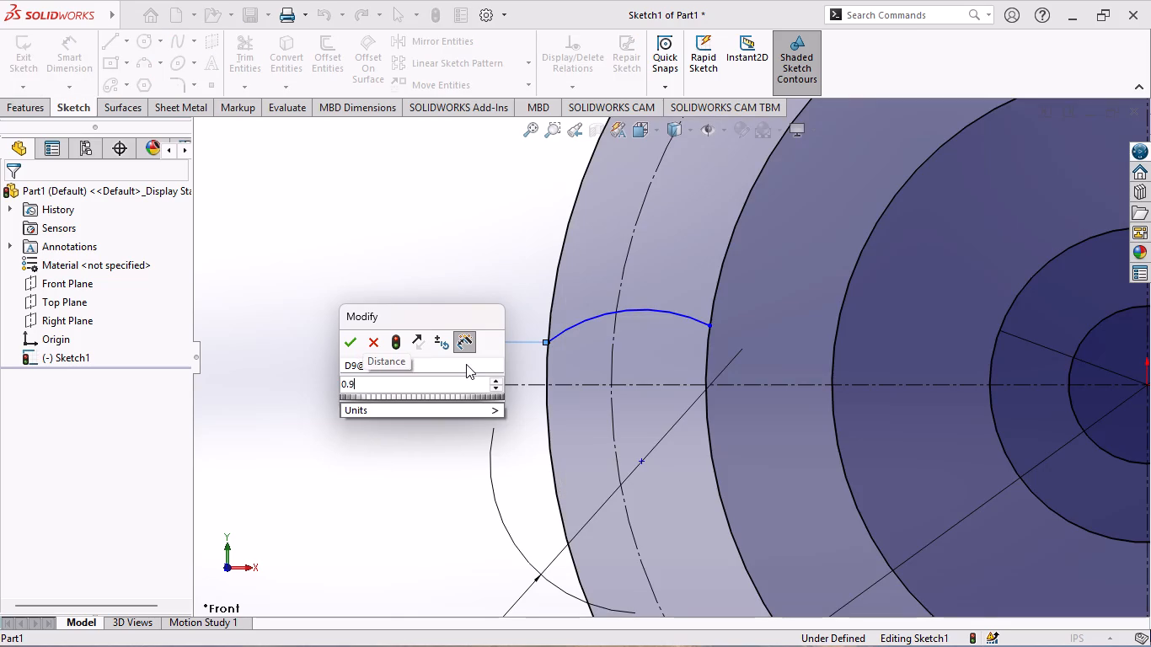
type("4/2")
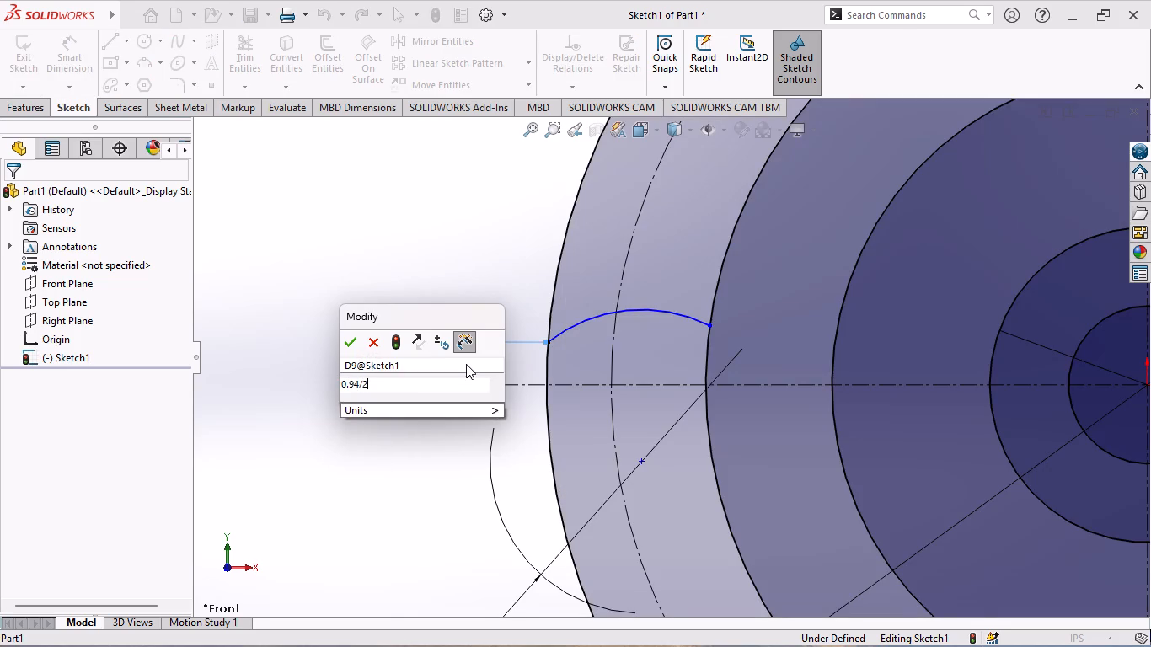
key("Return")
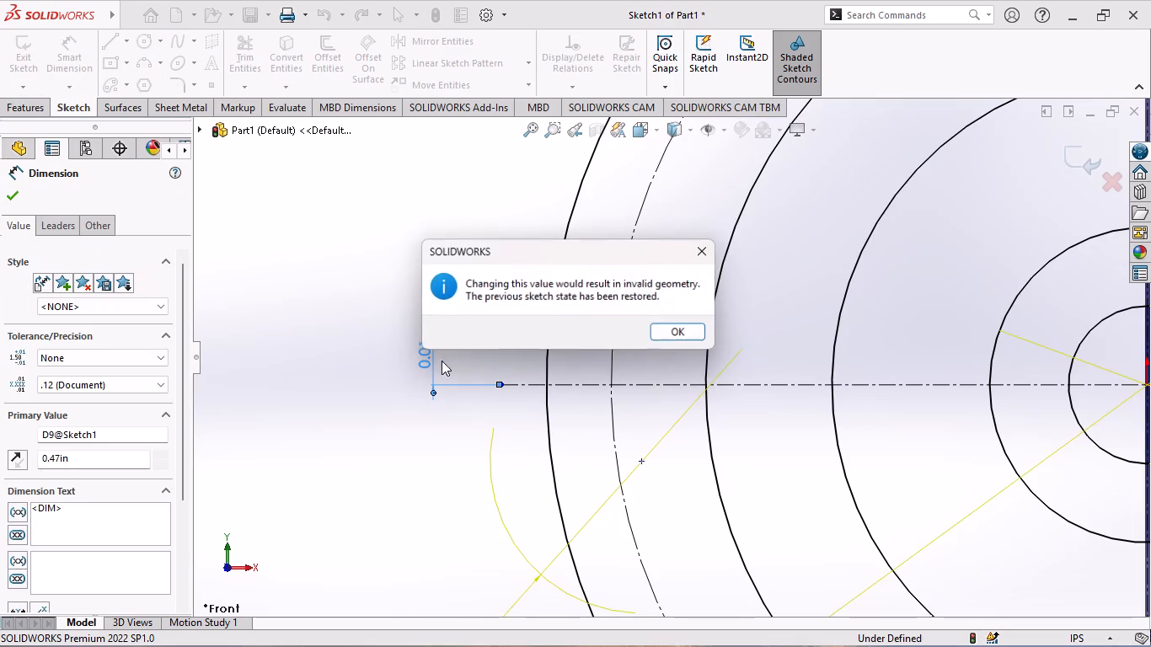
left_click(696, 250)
Delete the diameter dimension of the tooth-flank arc.
scroll(883, 471, "up", 3)
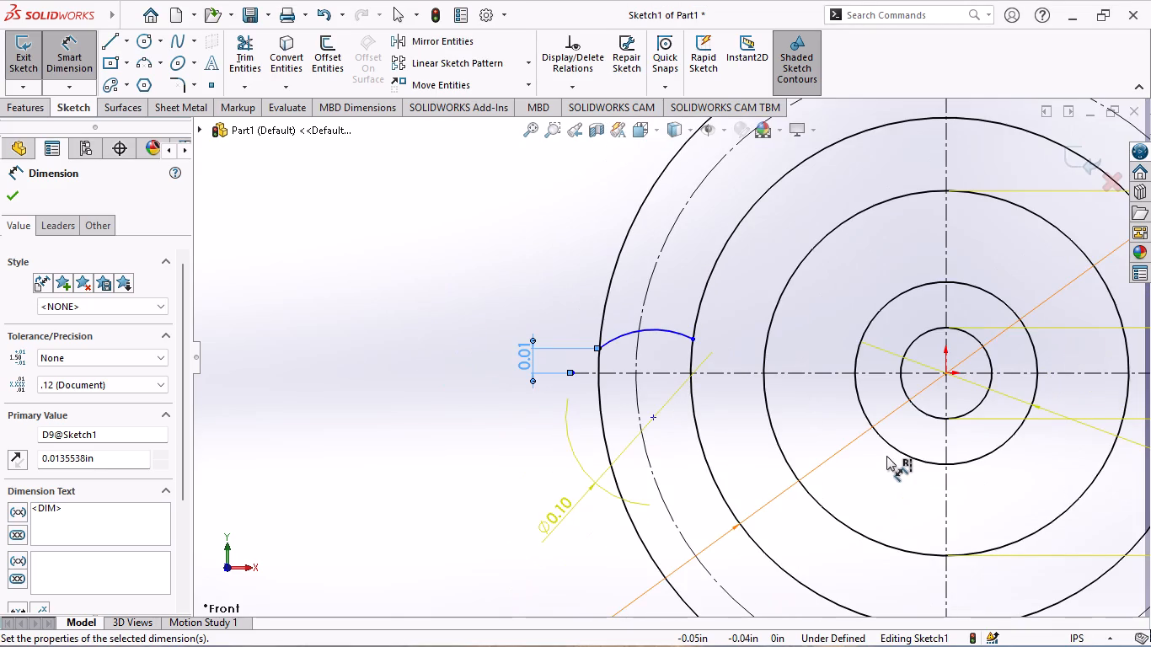
scroll(850, 458, "up", 4)
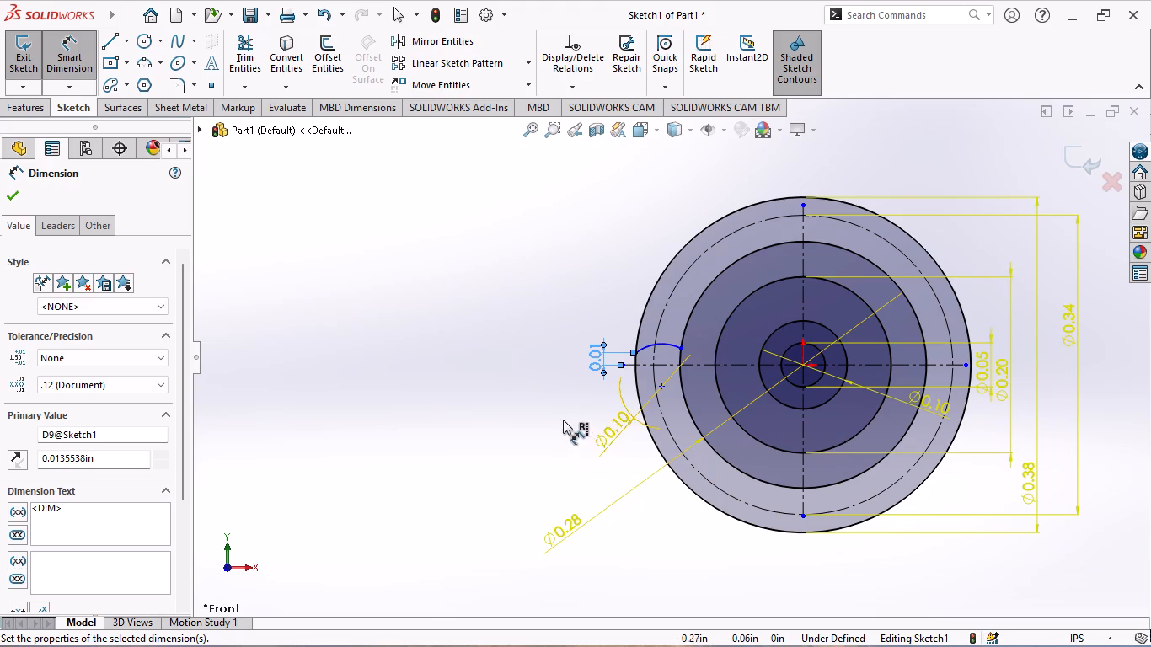
left_click(607, 441)
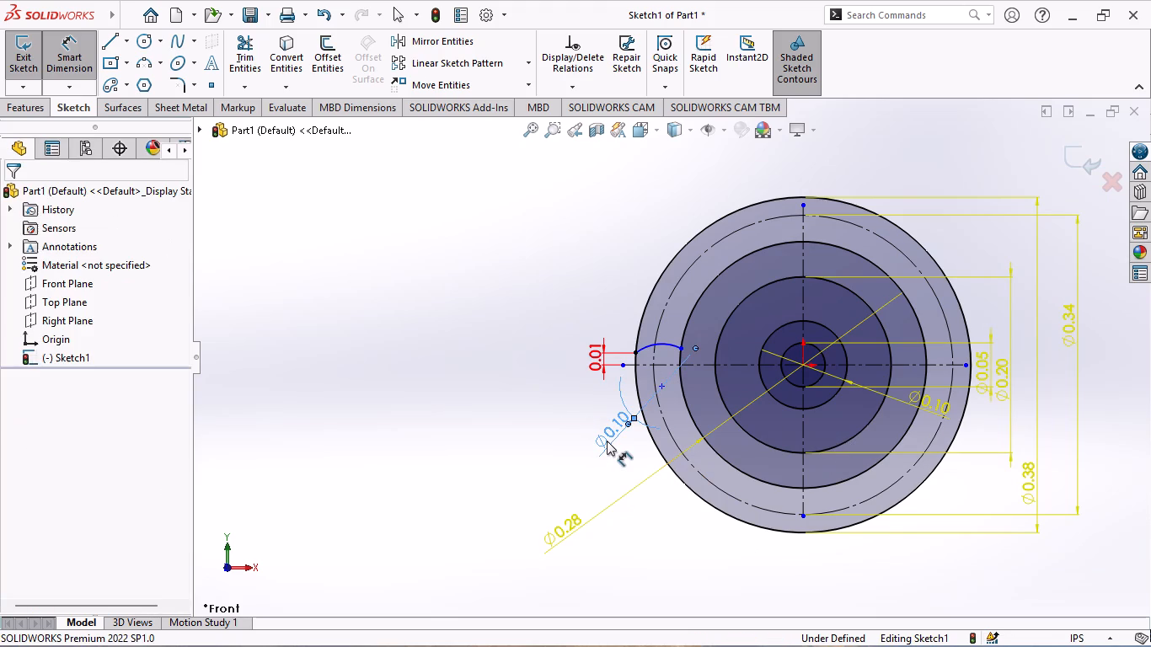
key("Delete")
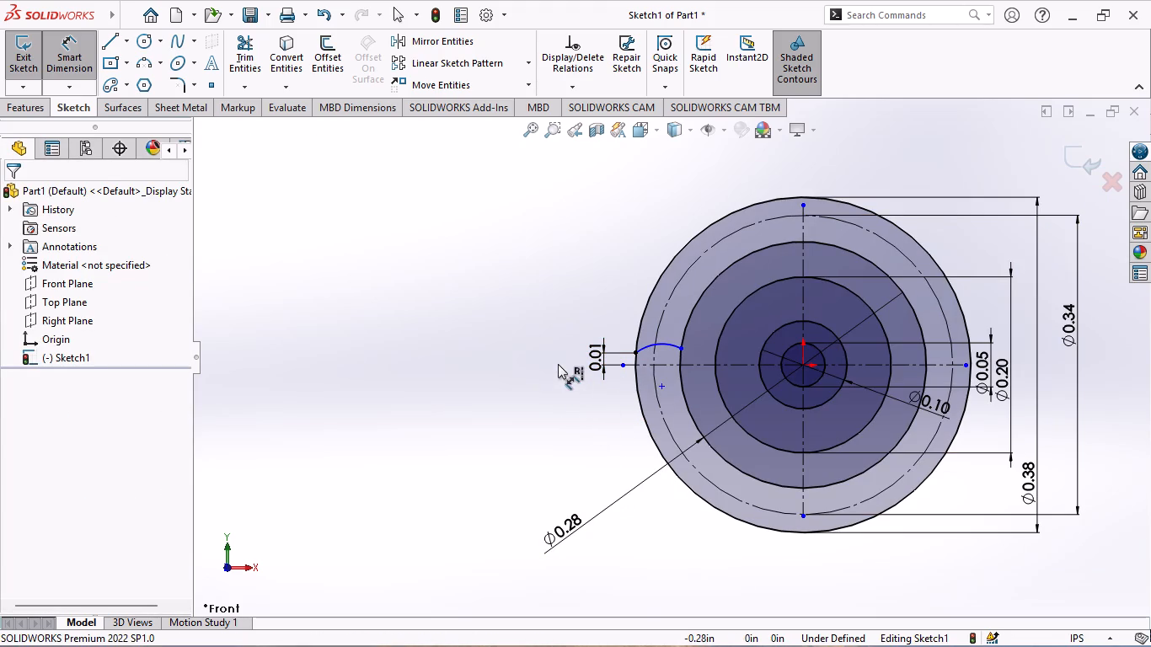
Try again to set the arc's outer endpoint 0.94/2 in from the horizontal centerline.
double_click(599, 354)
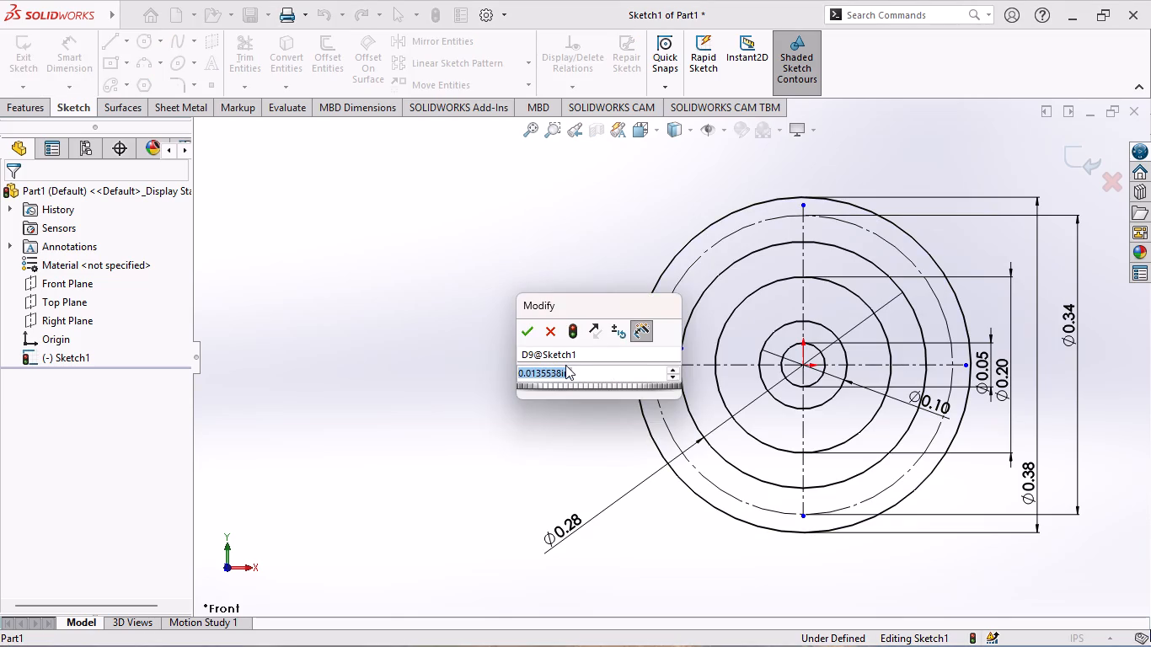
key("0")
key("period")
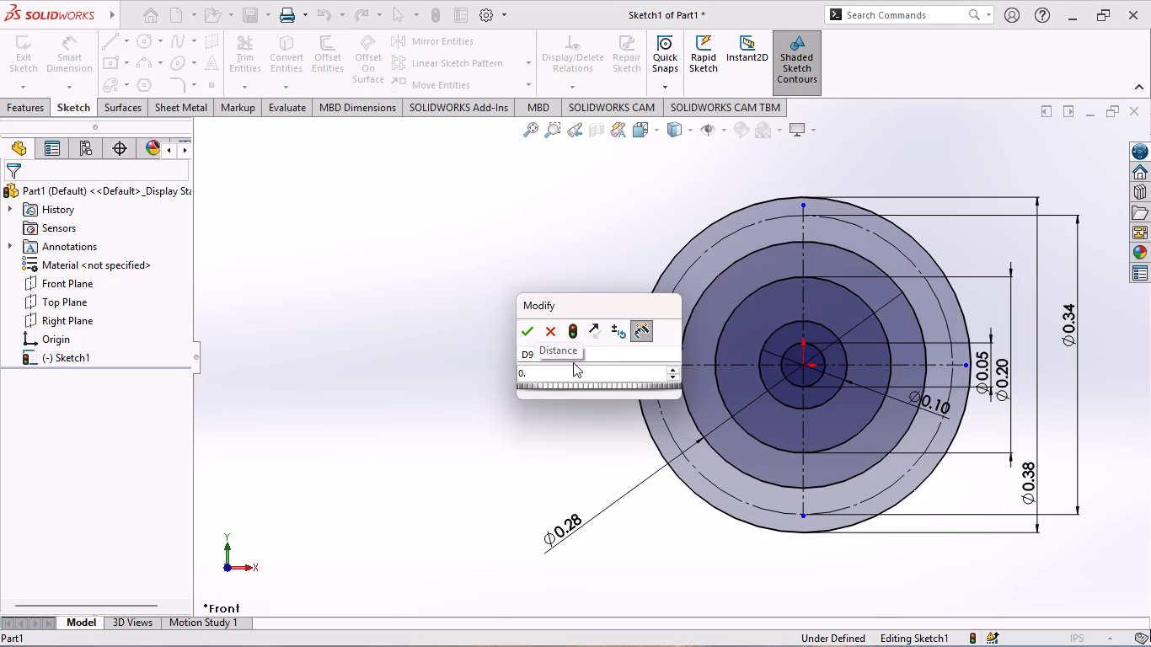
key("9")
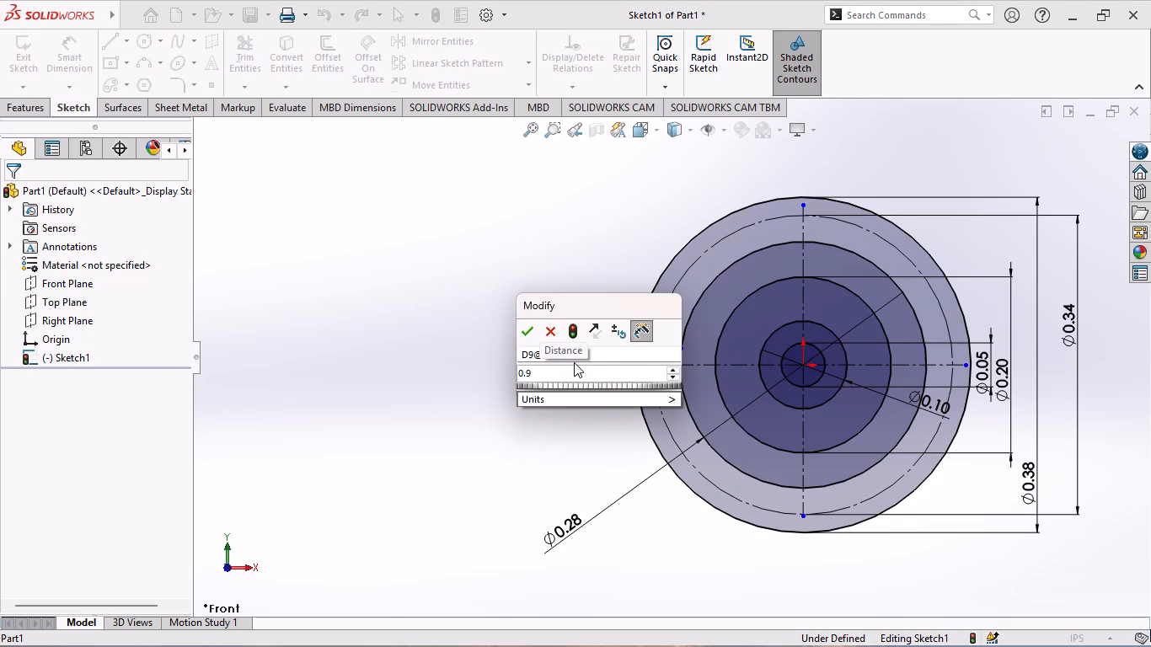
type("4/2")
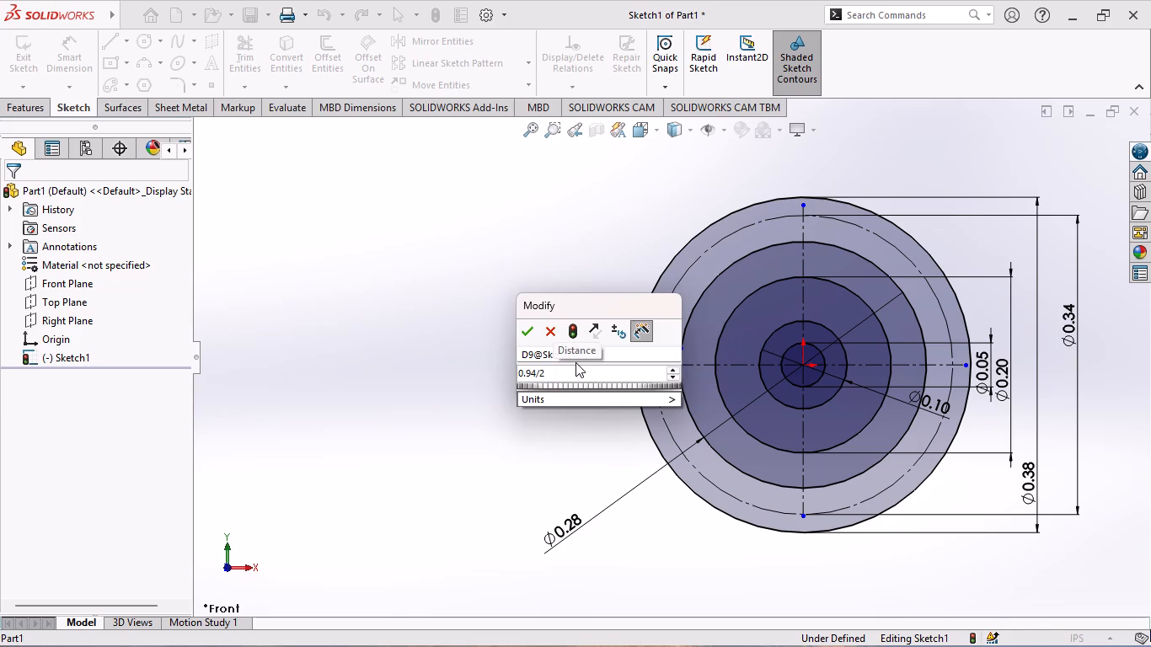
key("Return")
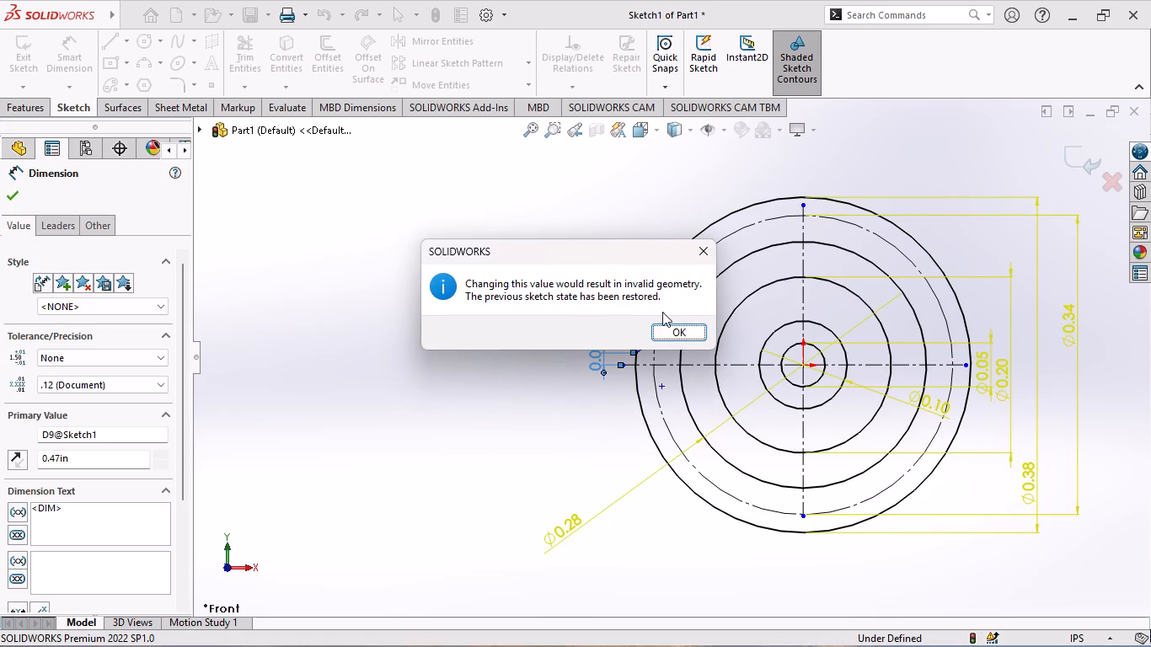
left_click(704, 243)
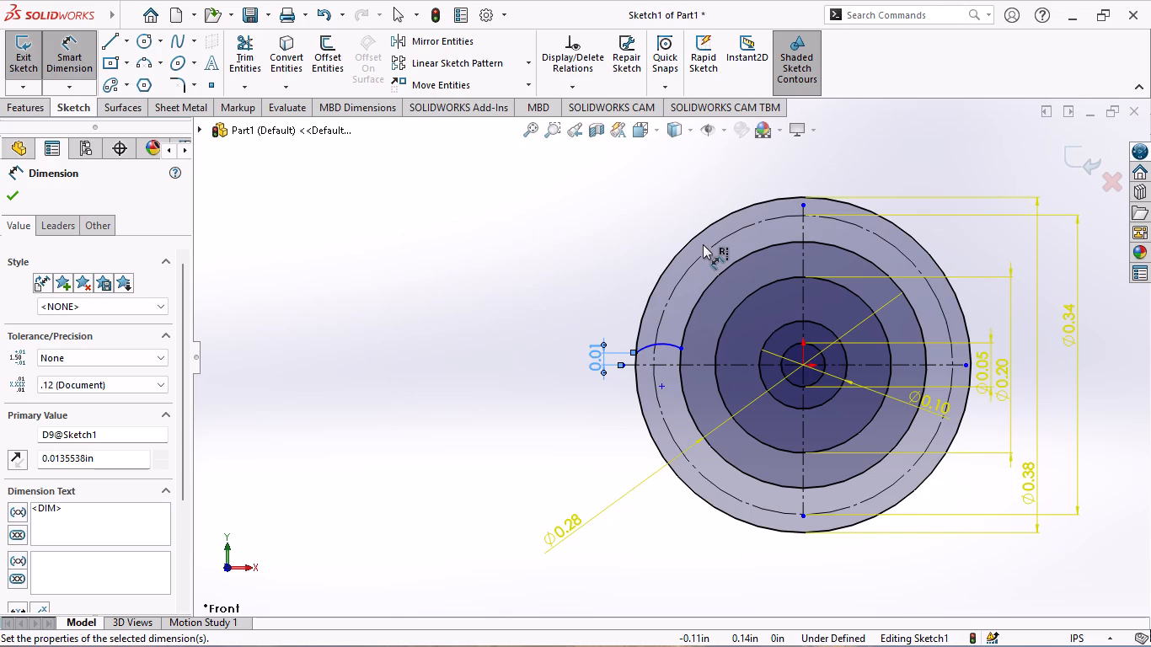
Delete the 0.34 in diameter dimension of the construction pitch circle.
scroll(642, 382, "down", 2)
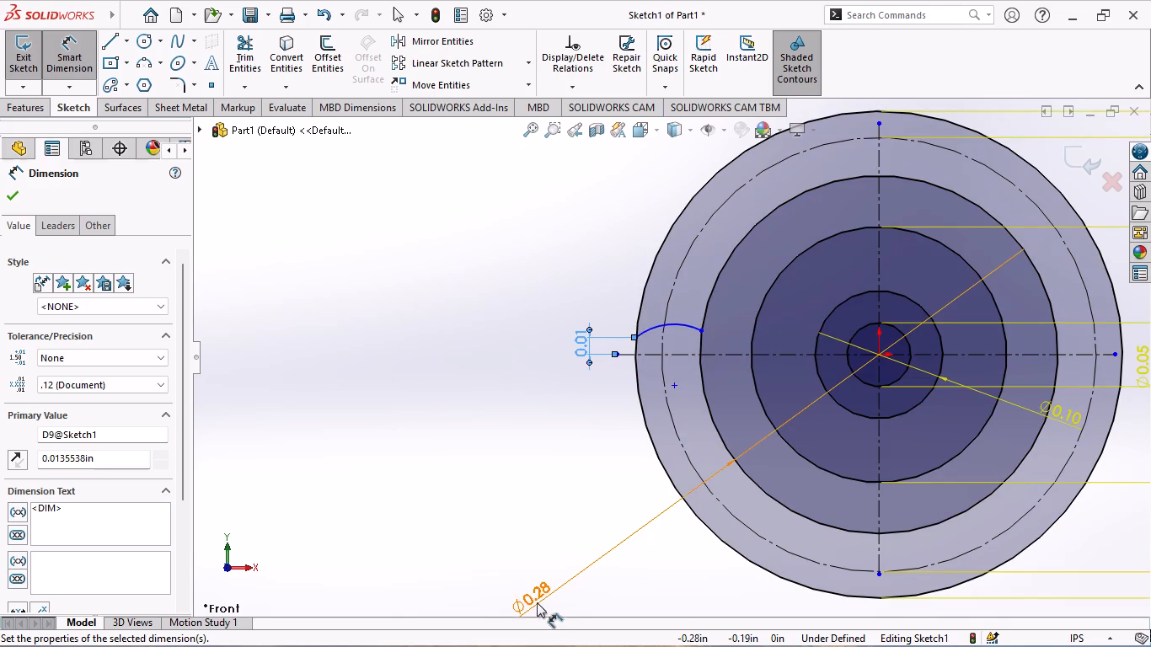
scroll(923, 524, "up", 2)
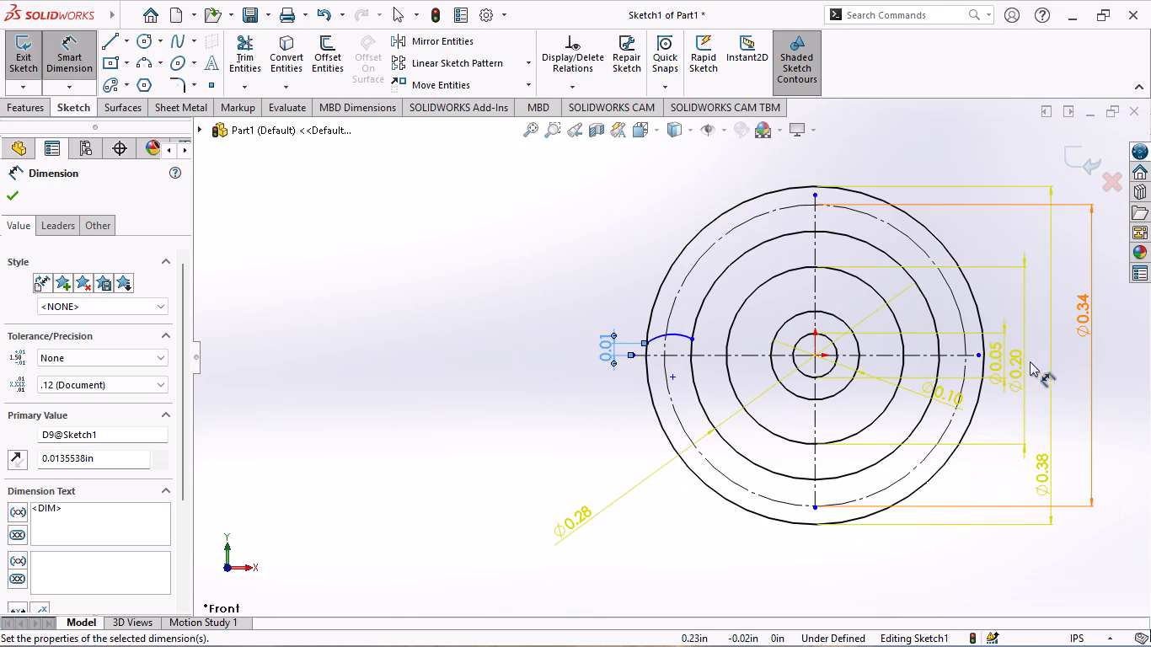
left_click(1087, 317)
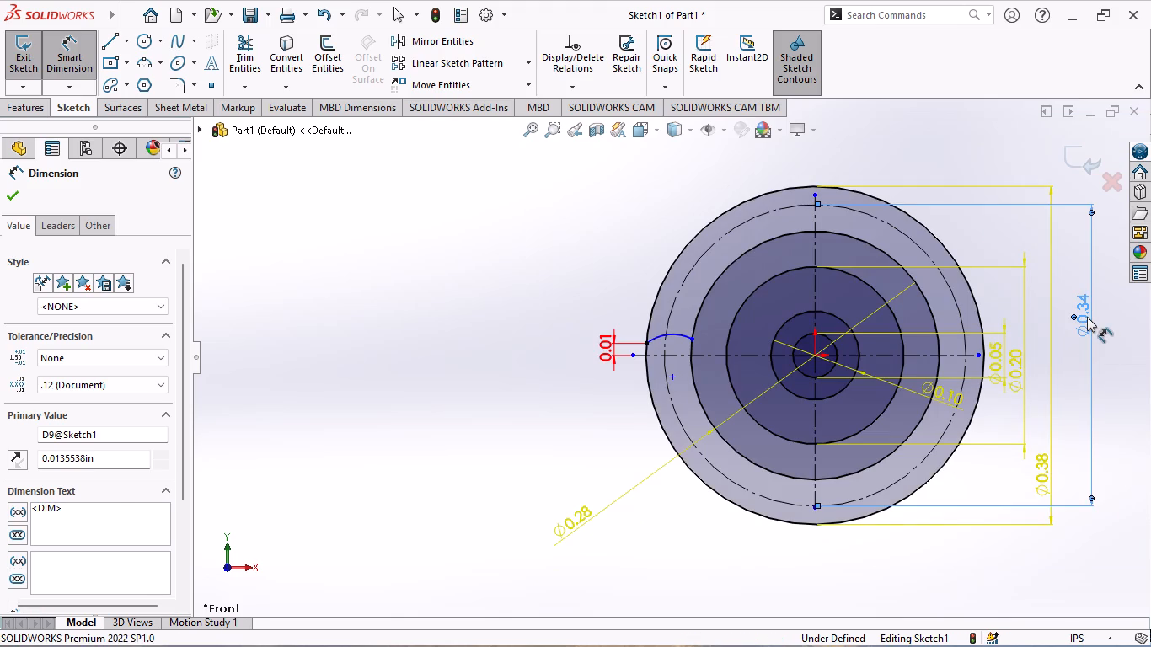
key("Delete")
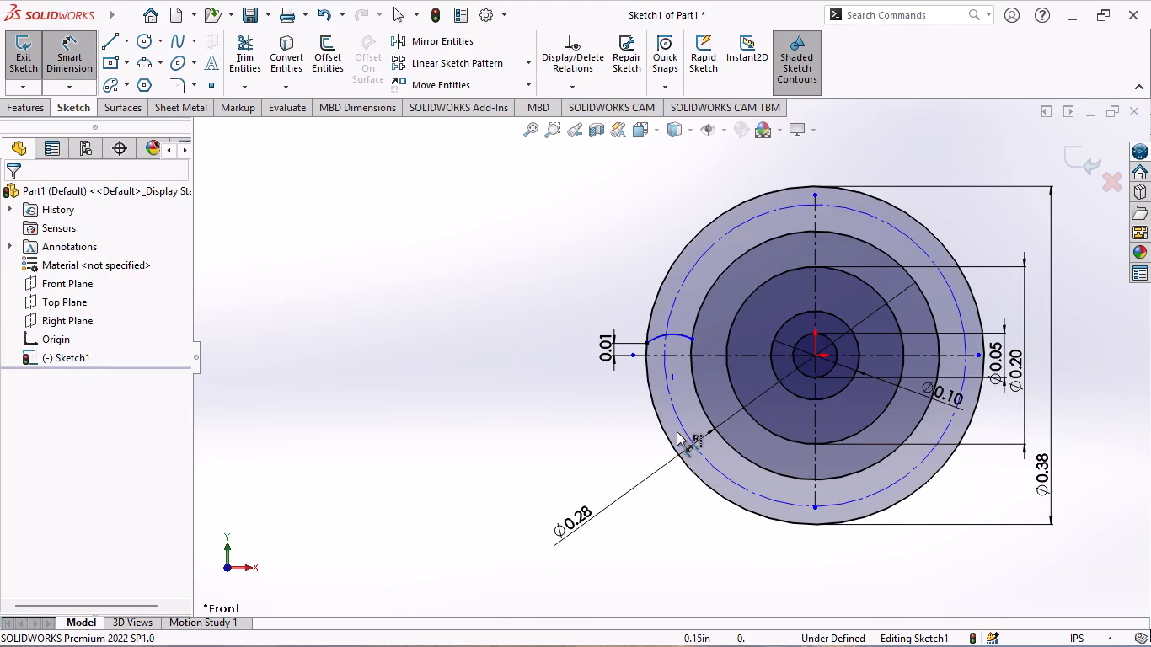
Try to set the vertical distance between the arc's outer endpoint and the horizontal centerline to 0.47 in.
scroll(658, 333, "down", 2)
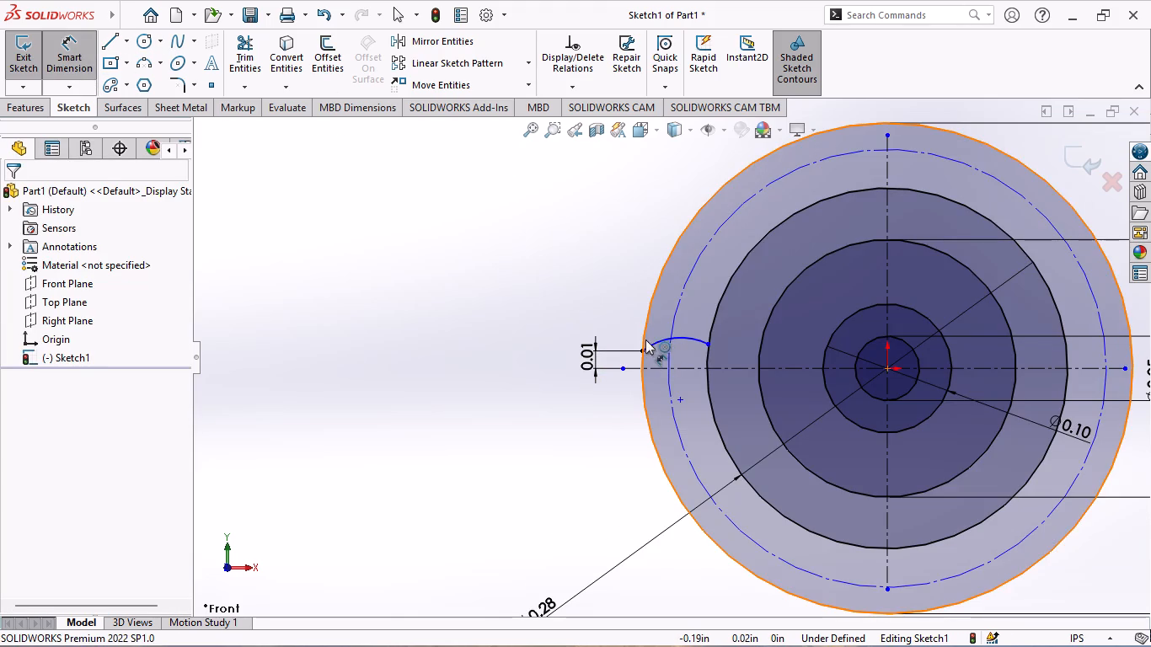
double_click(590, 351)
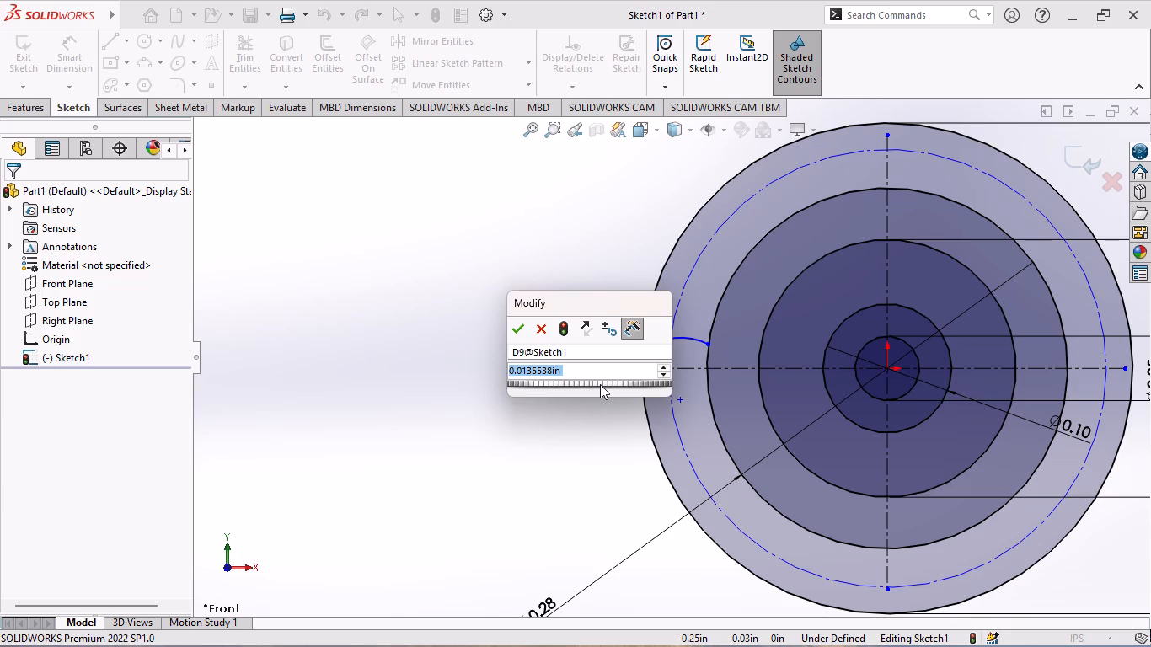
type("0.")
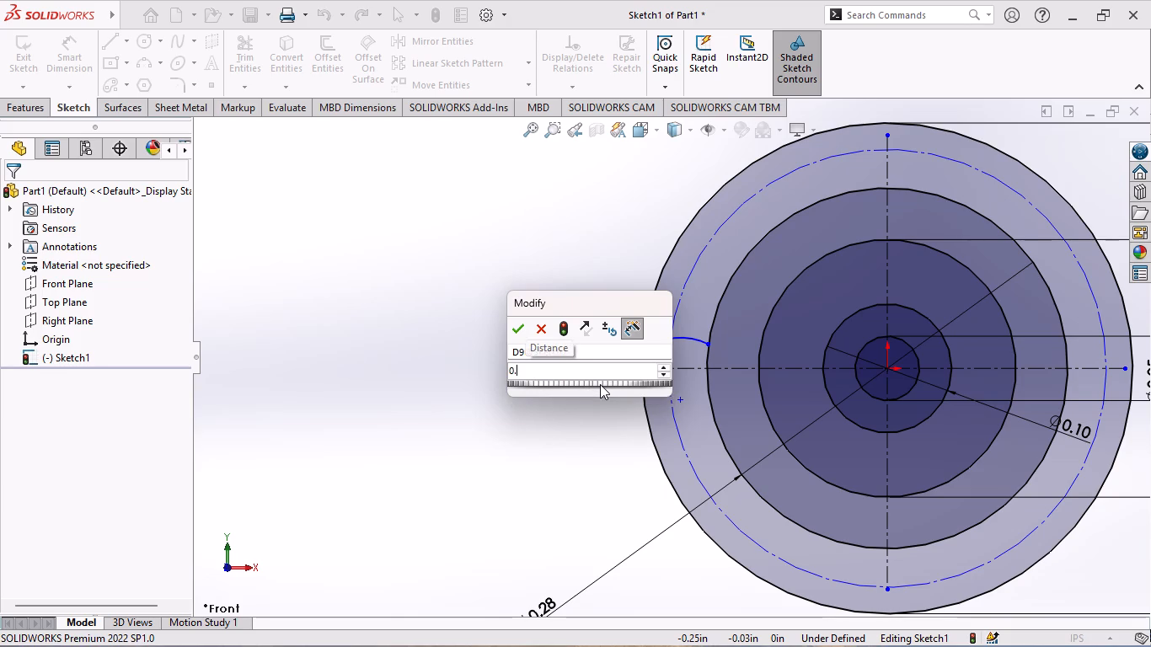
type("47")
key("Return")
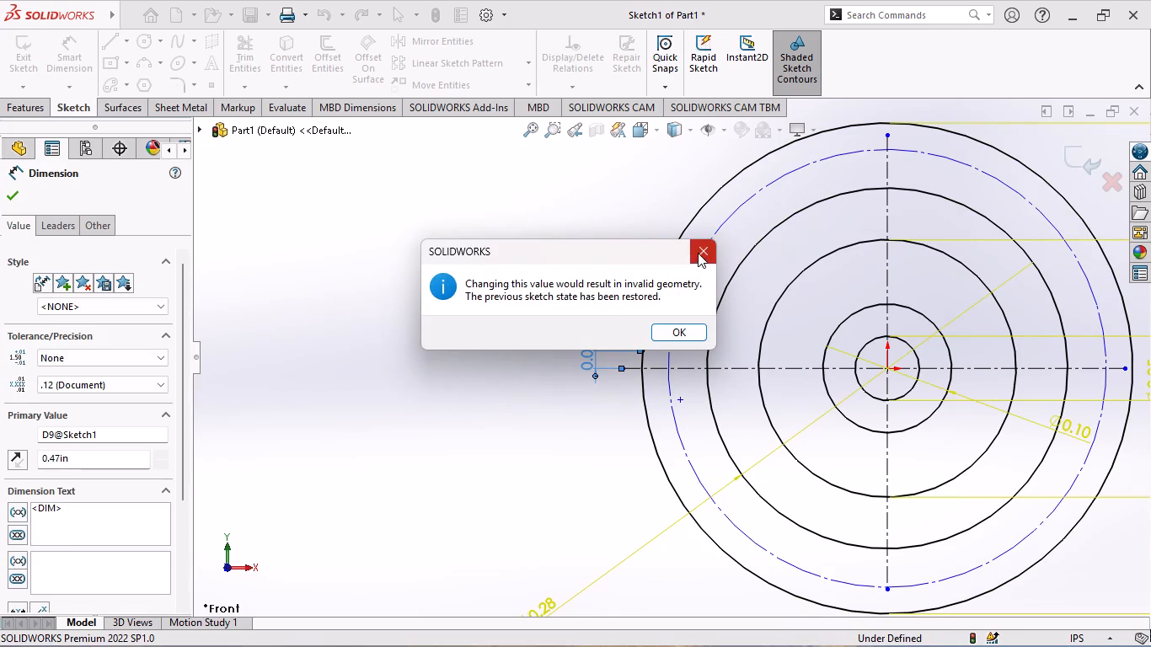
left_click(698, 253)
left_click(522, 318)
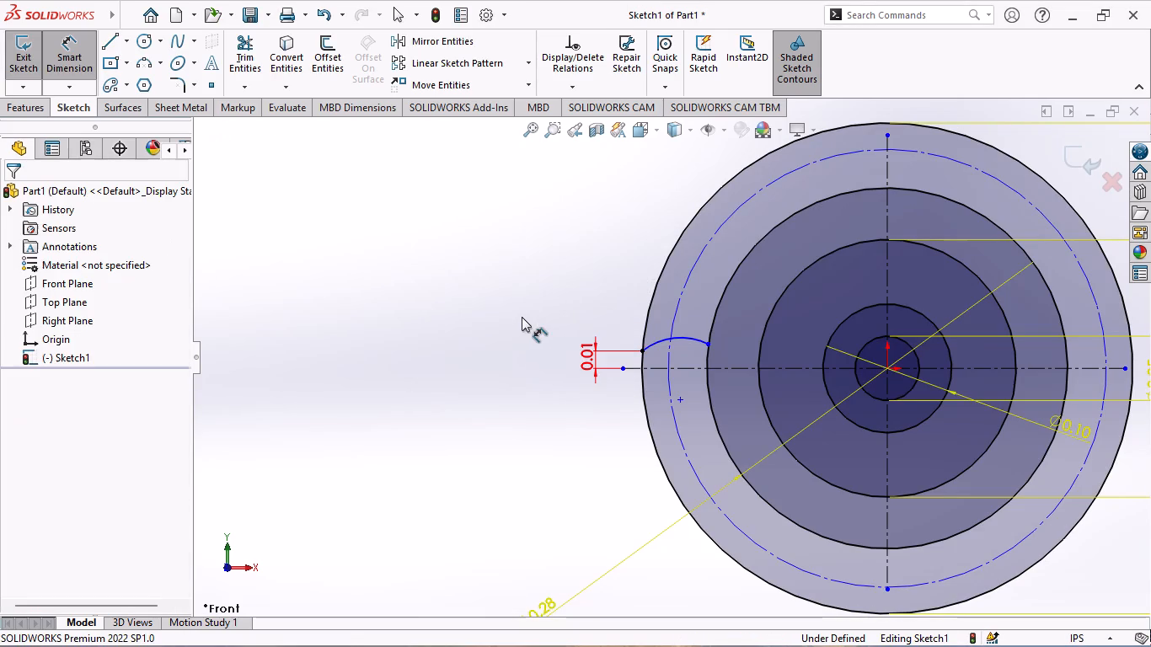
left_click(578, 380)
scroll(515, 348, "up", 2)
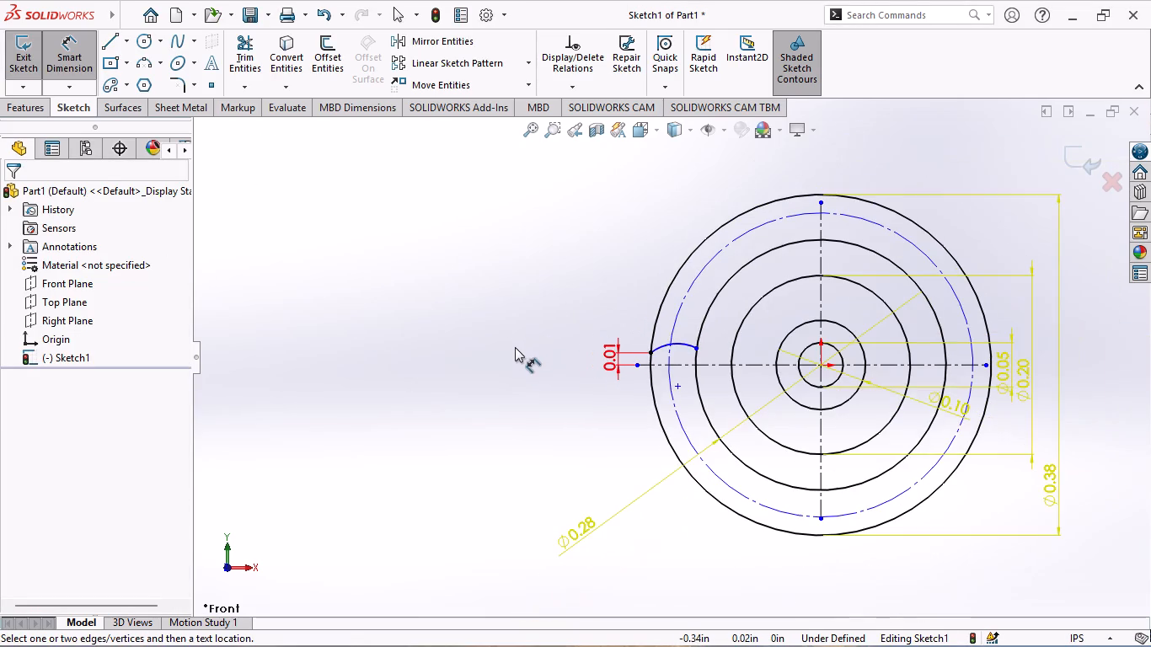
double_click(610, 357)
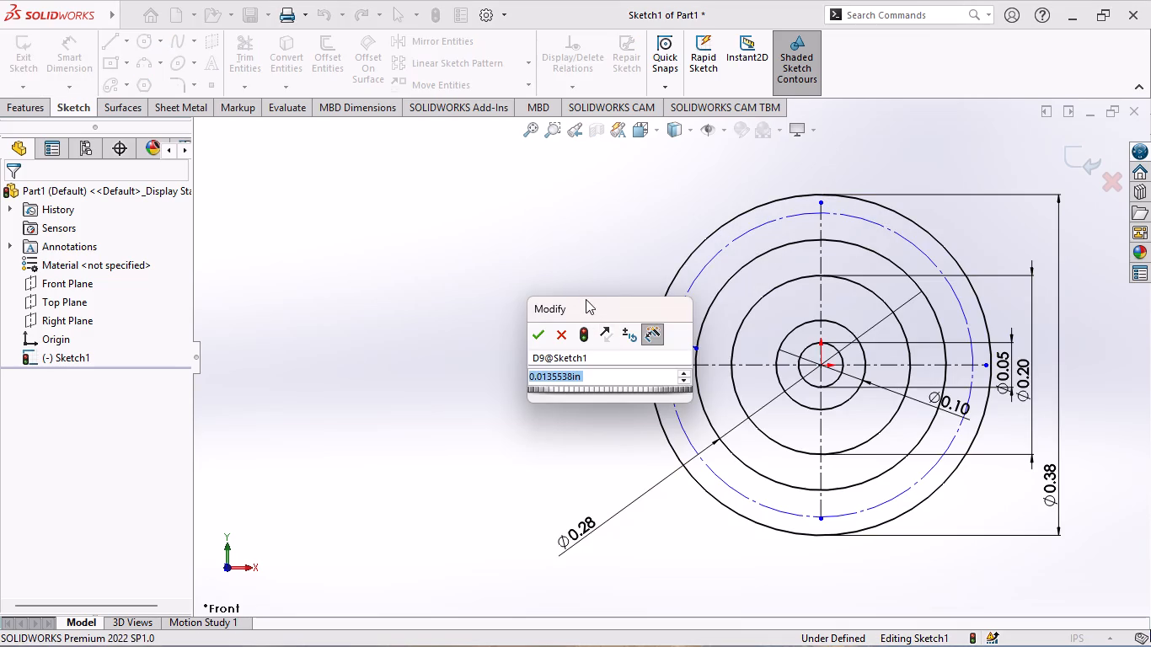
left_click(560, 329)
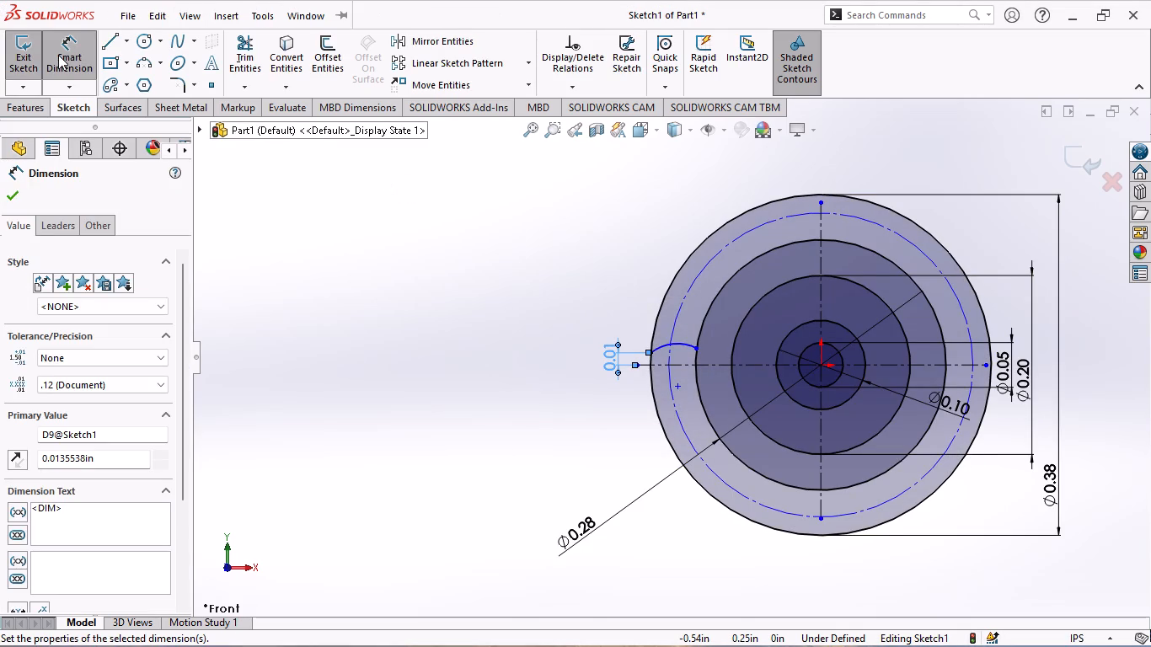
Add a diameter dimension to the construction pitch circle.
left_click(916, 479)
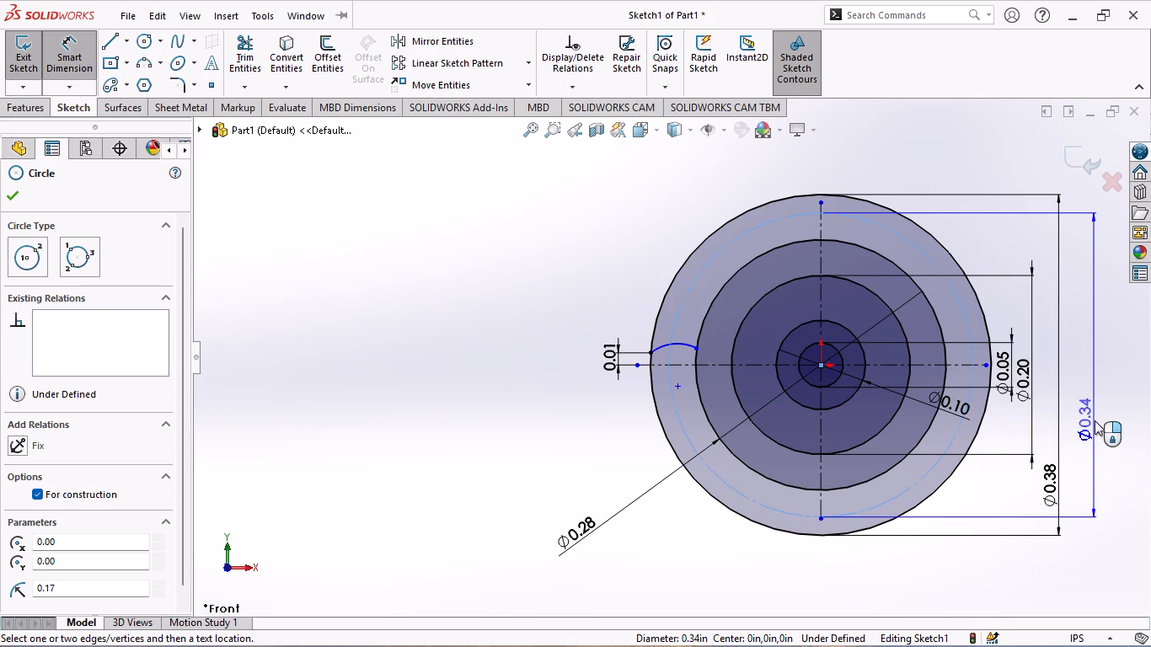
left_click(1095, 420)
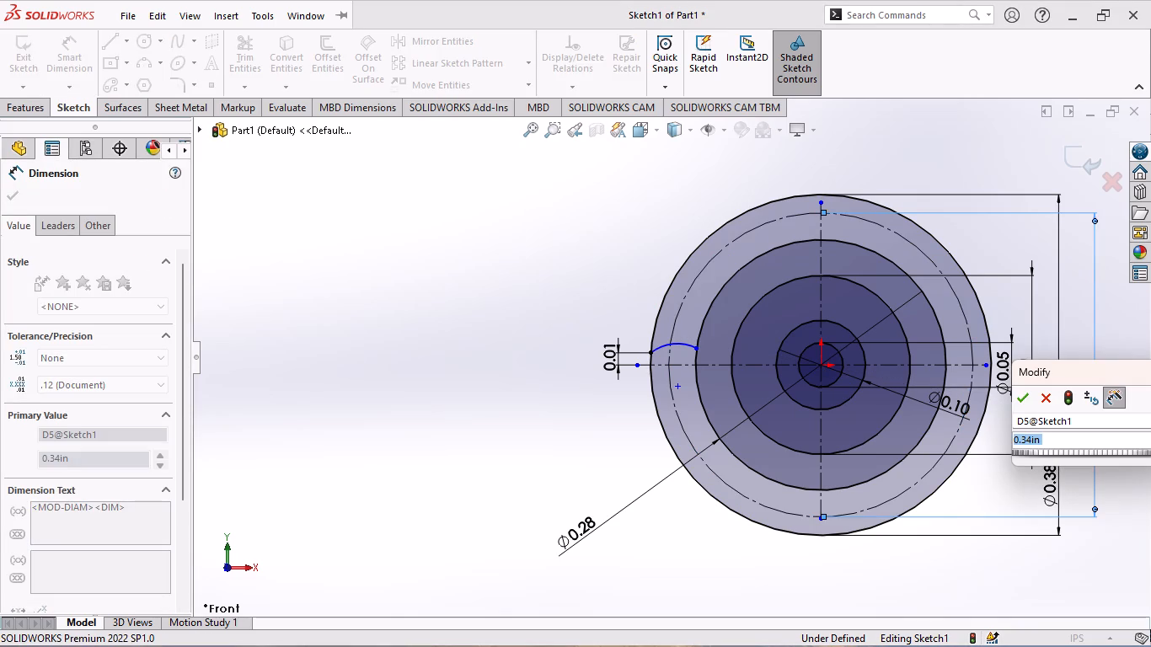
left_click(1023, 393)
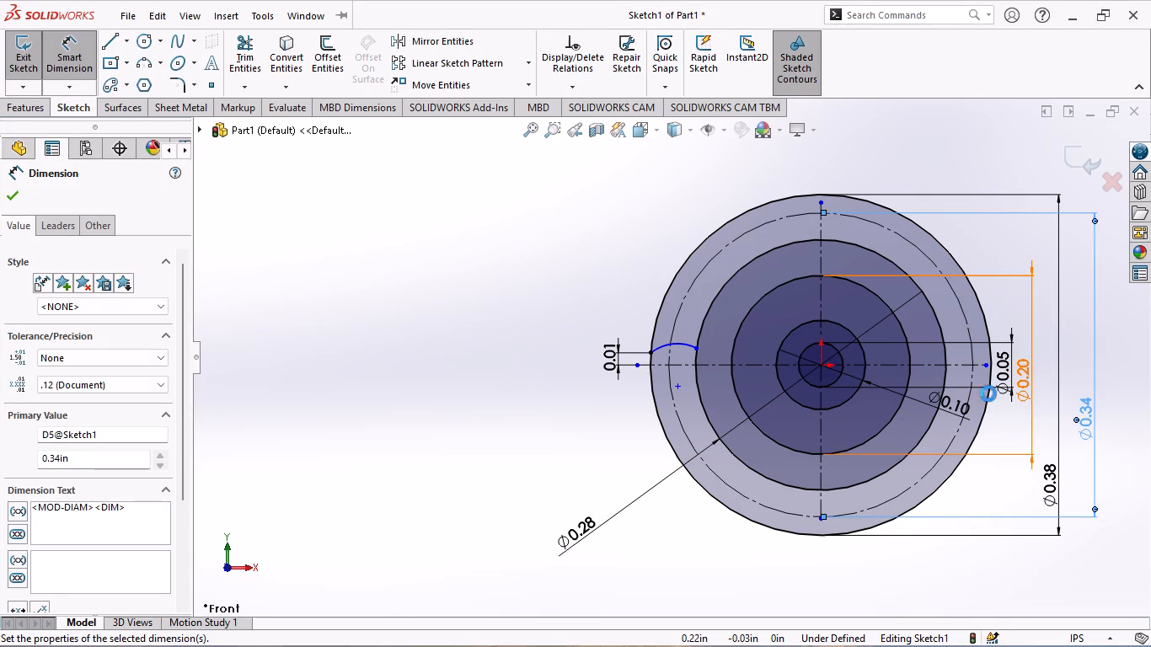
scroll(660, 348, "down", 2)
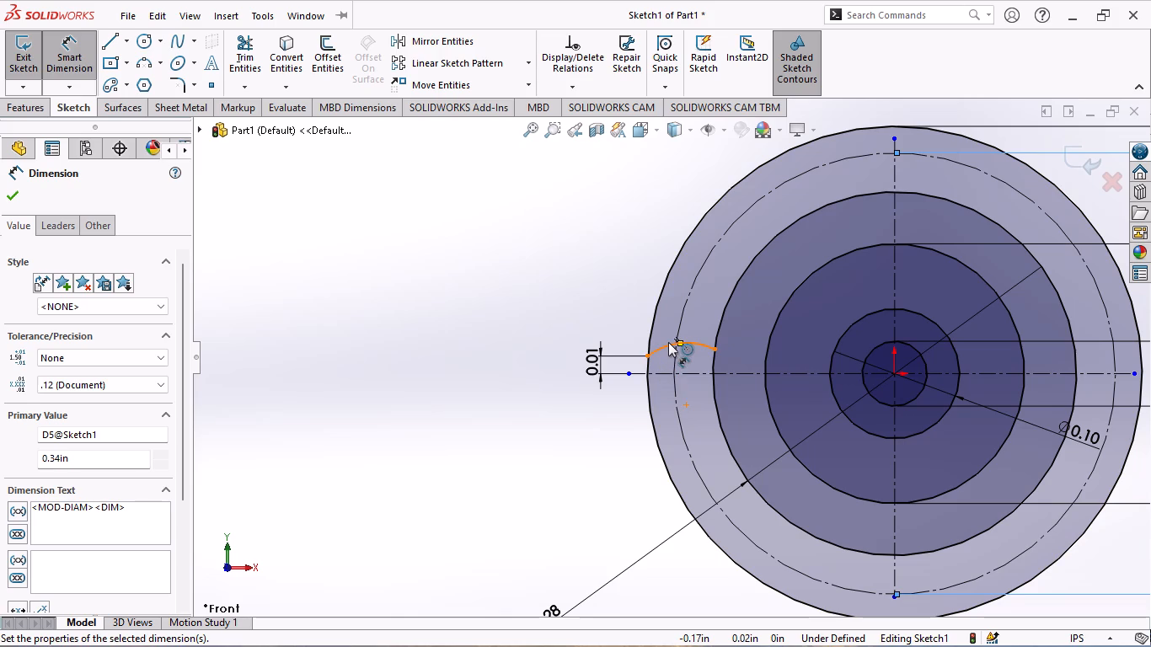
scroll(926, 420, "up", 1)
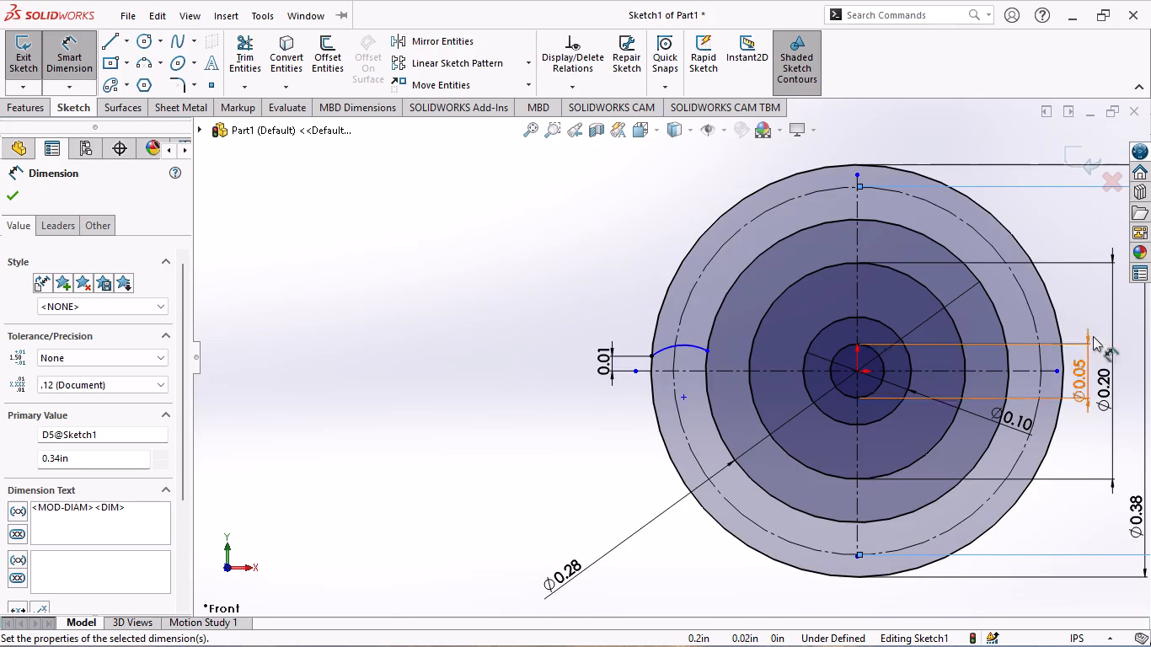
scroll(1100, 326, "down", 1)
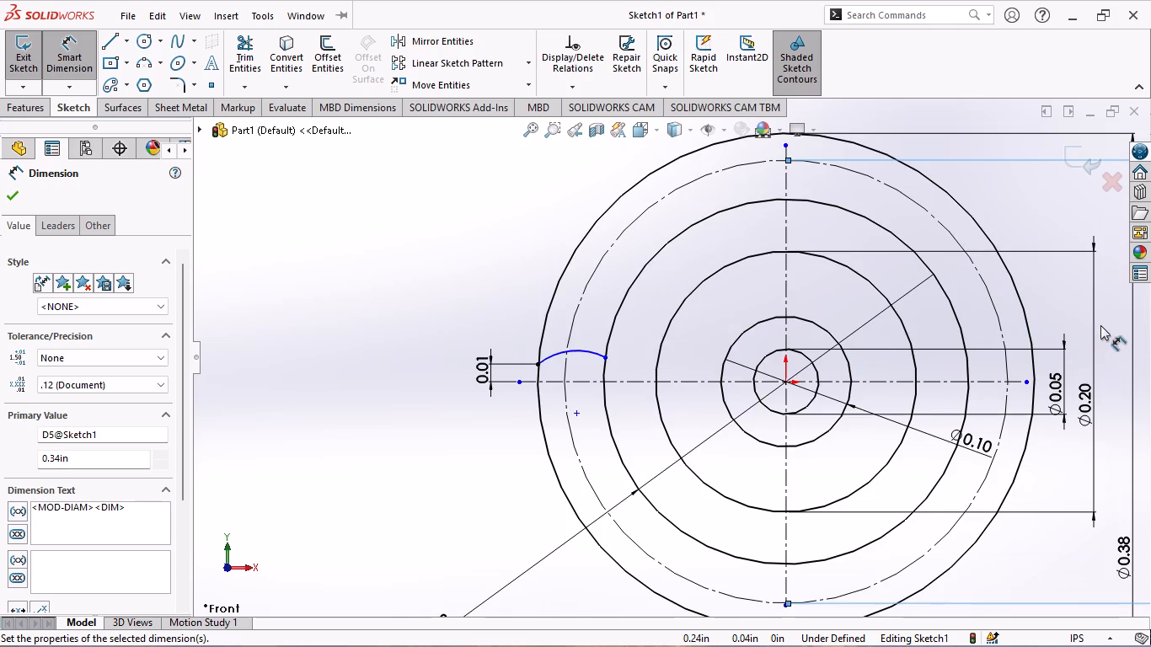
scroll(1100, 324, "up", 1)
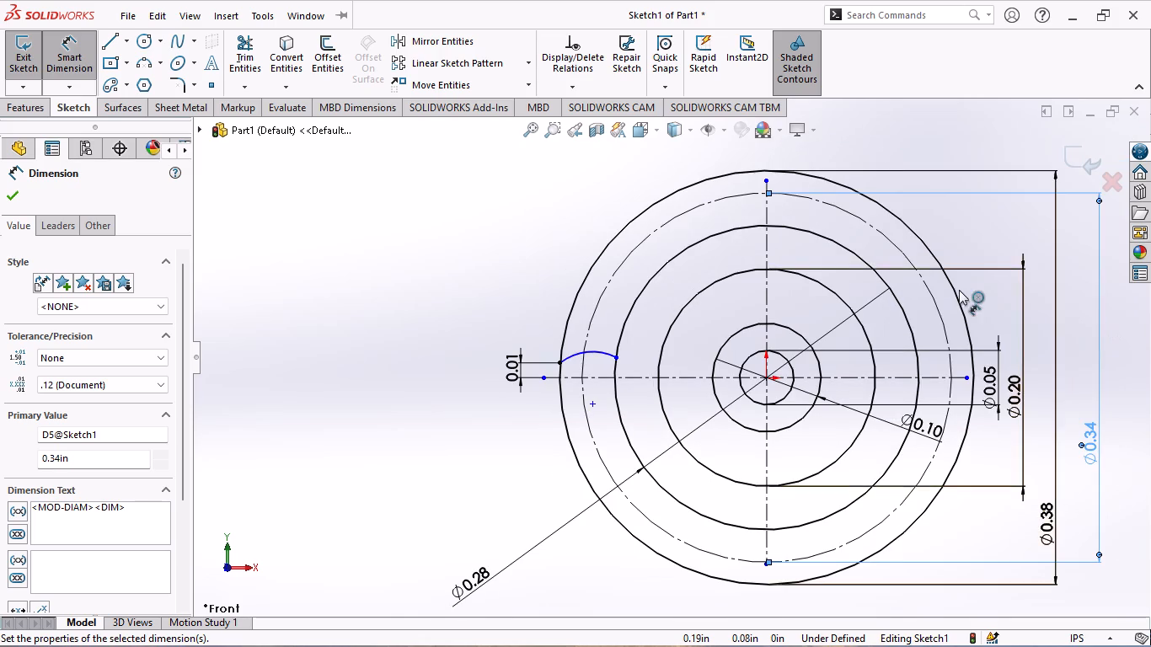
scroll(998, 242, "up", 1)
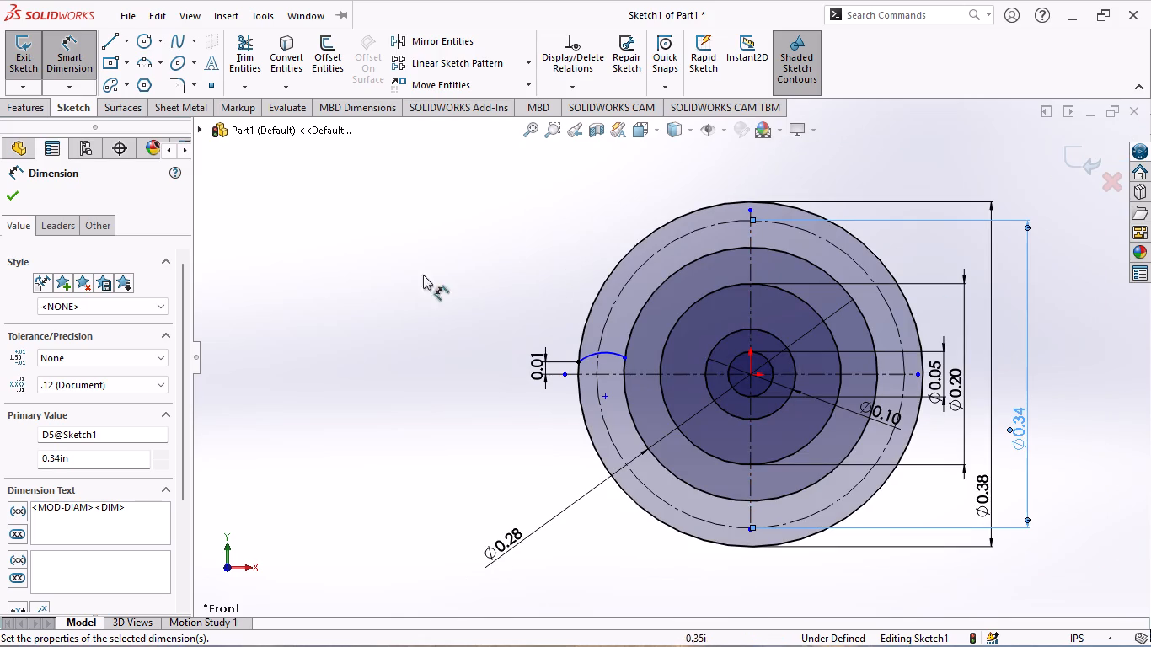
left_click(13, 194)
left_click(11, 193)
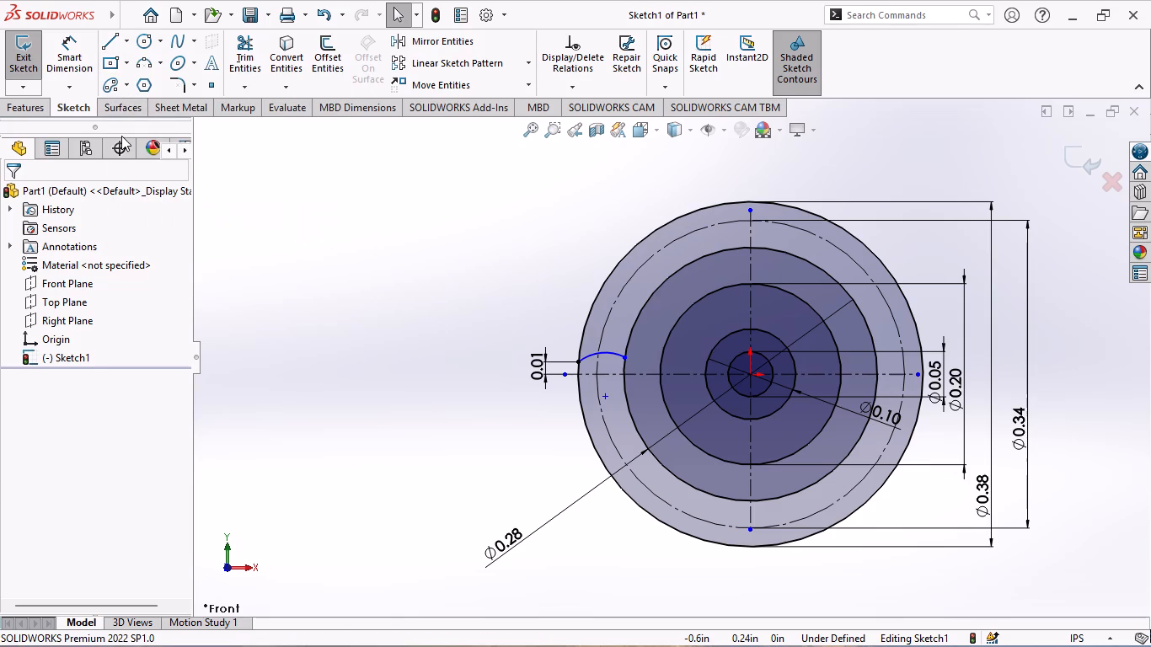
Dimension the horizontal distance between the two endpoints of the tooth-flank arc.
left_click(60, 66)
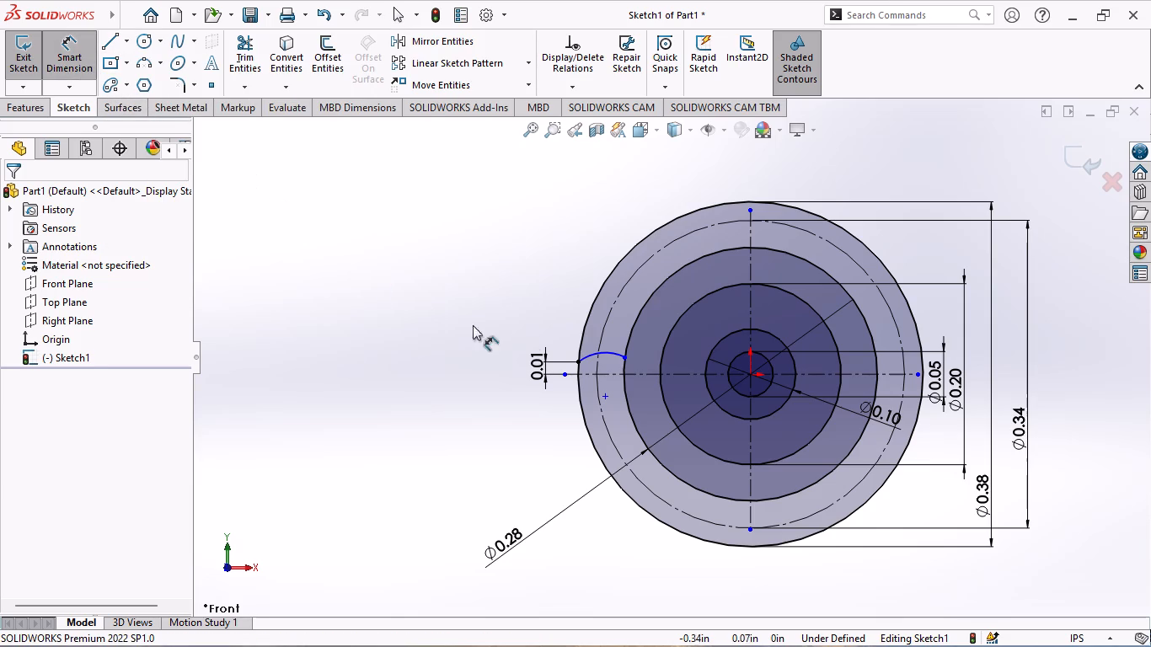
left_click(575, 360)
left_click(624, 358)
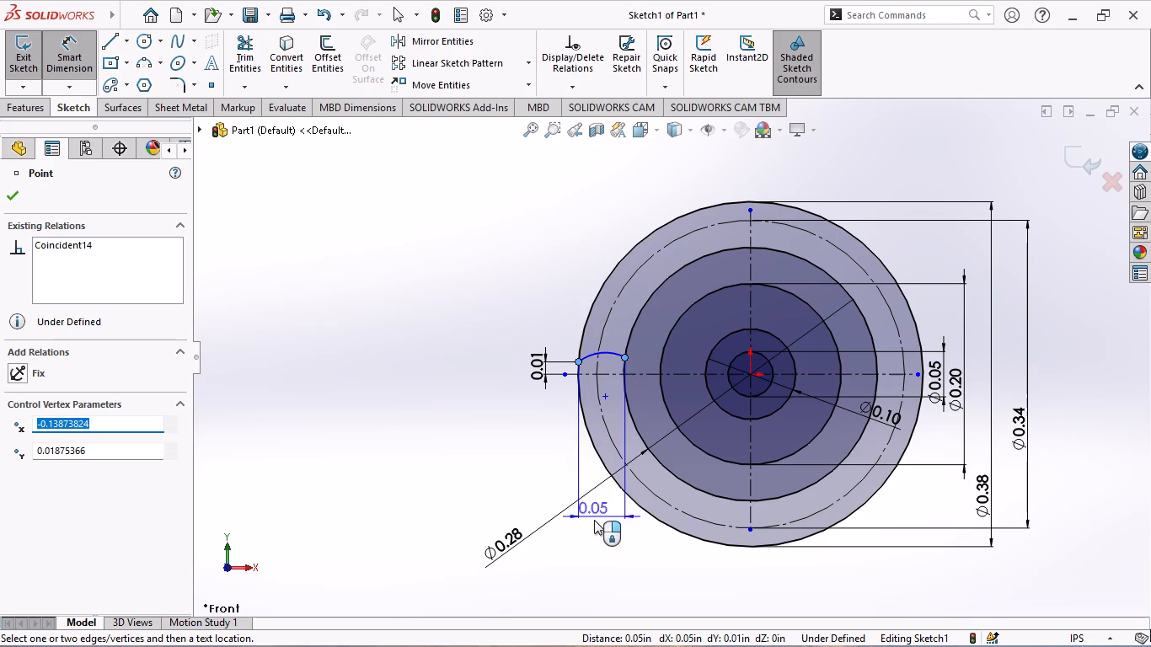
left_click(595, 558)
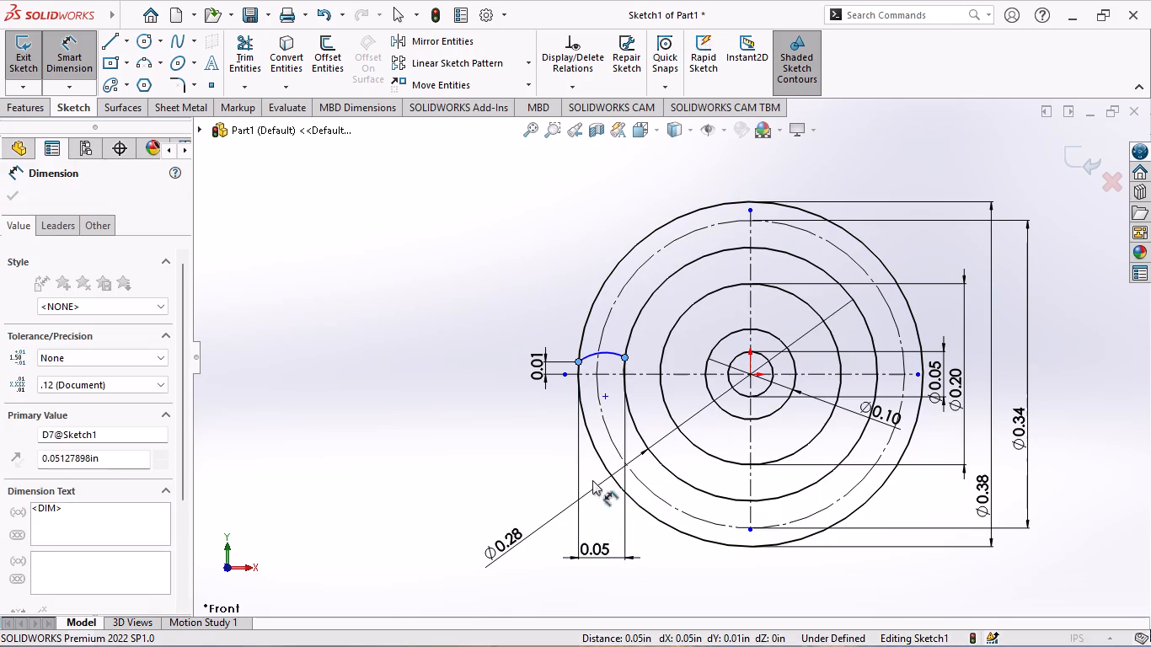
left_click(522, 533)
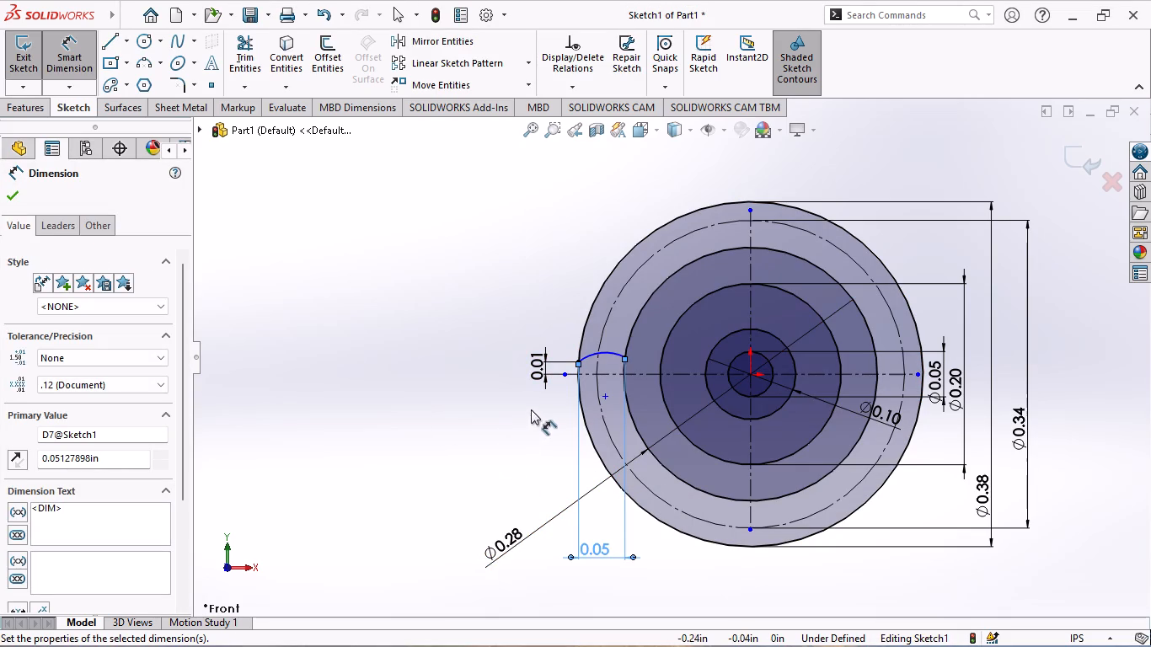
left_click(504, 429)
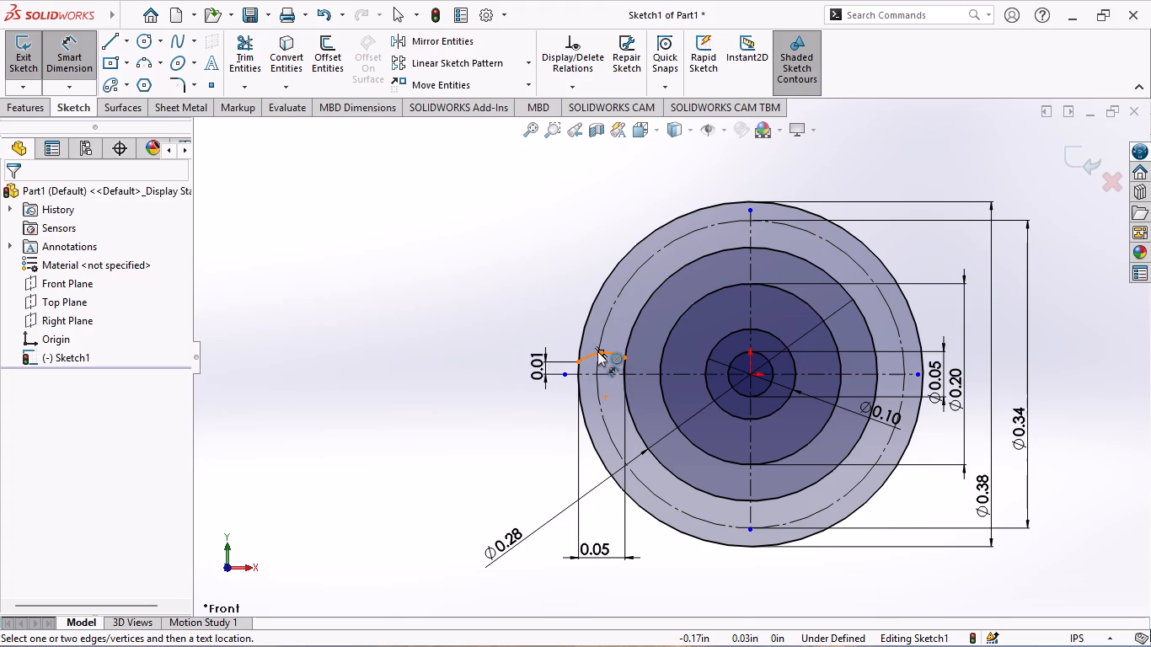
Undo the recent dimension edits back to the tooth-flank arc with its 0.02, 0.05 and Ø0.10 in dimensions.
key("ctrl+z")
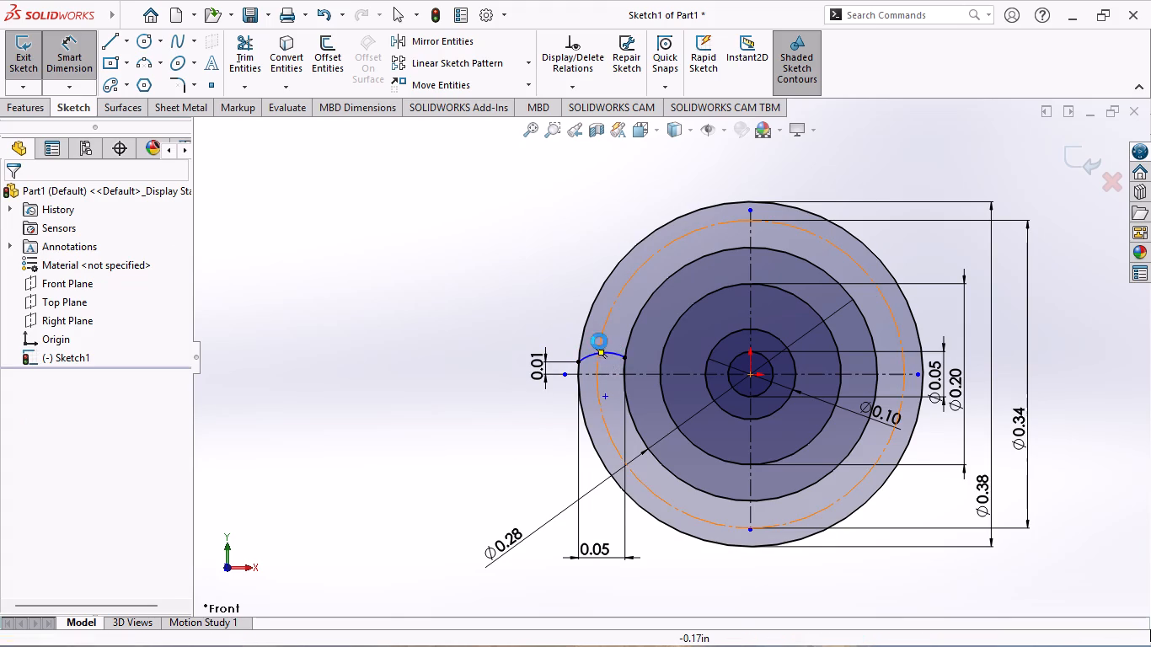
key("ctrl+z")
key("ctrl+z")
key("ctrl+z")
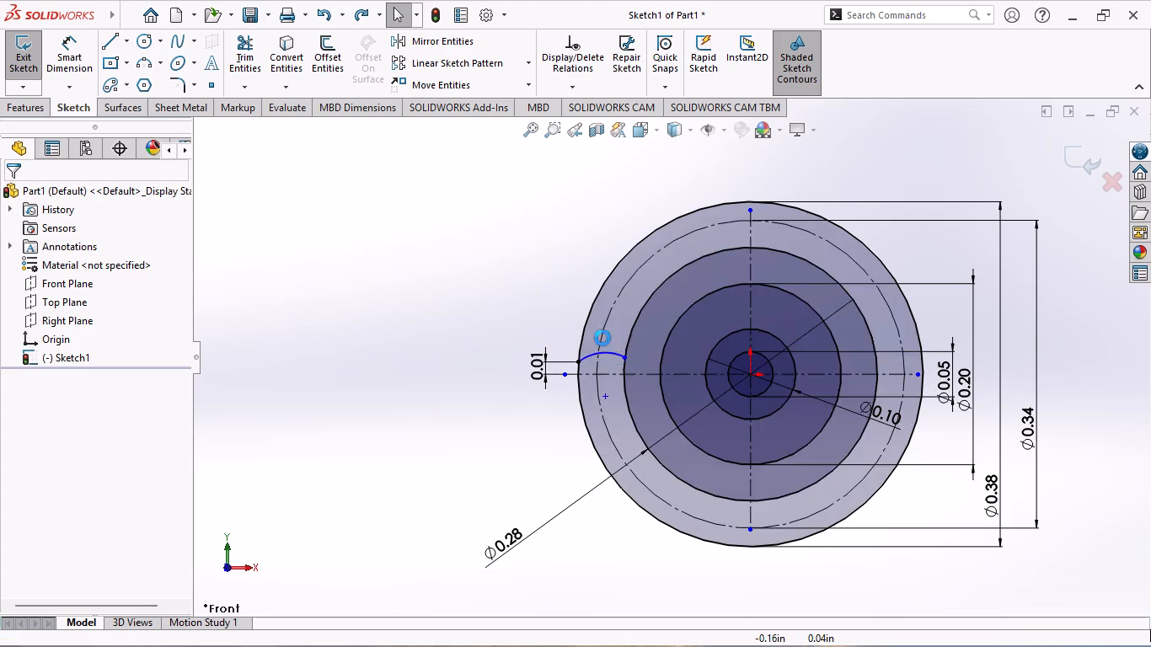
key("ctrl+z")
key("ctrl+z")
key("ctrl+z")
key("ctrl+z")
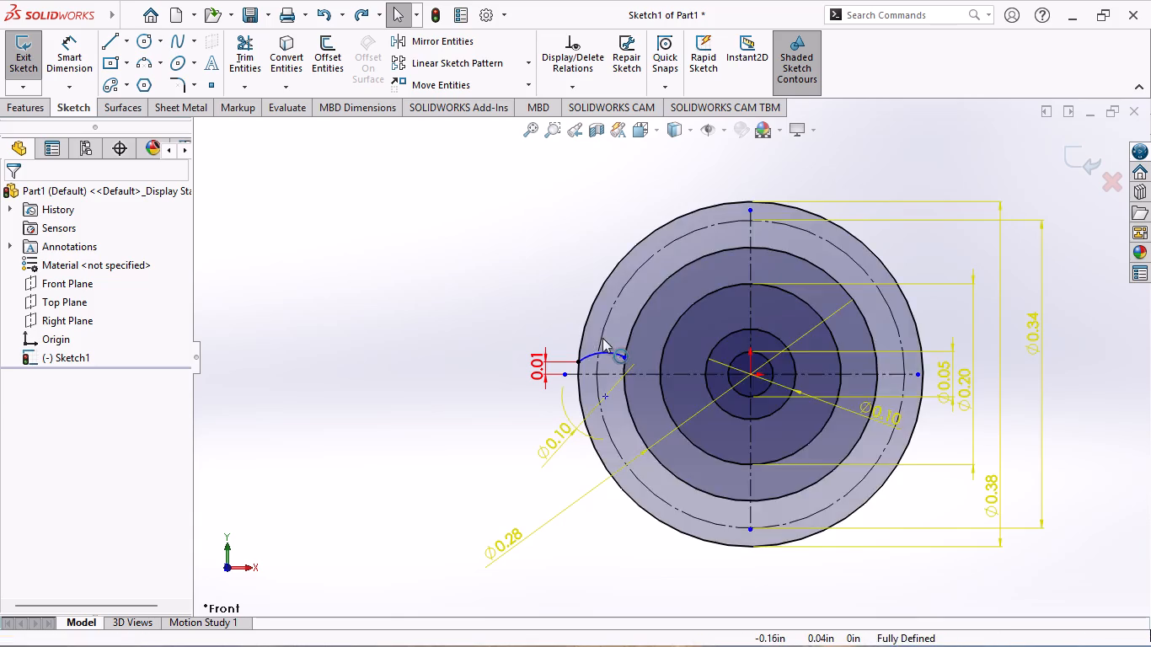
key("ctrl+z")
key("ctrl+z")
key("ctrl+z")
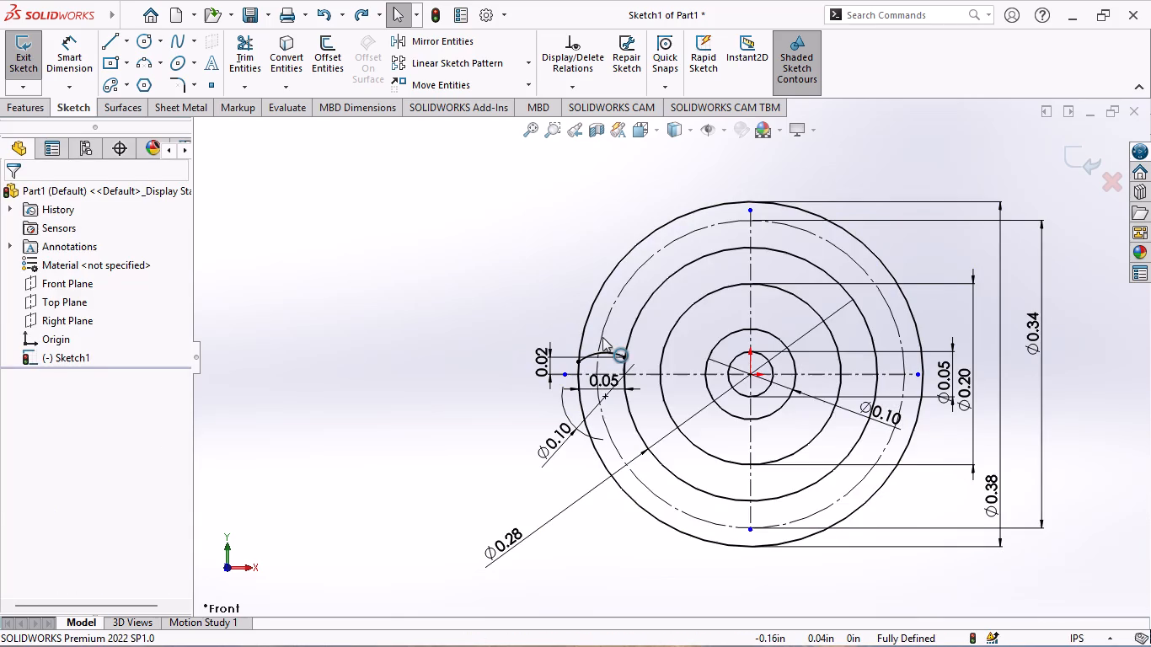
left_click(526, 320)
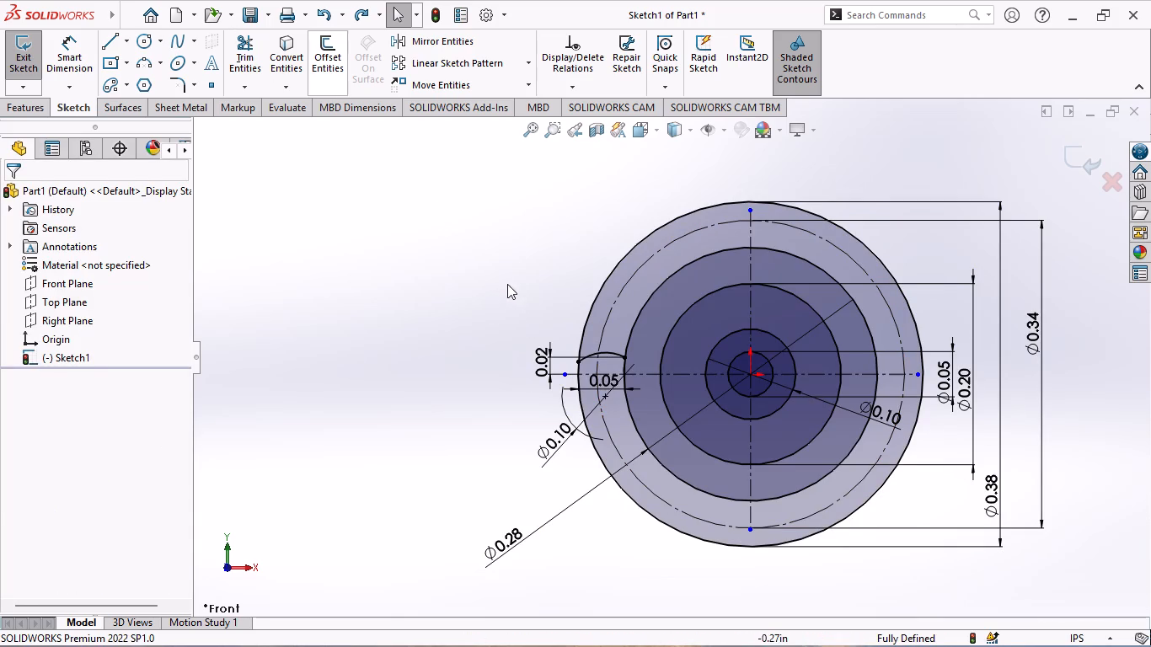
Move the arc's 0.05 in horizontal dimension below the gear circles.
scroll(752, 457, "down", 1)
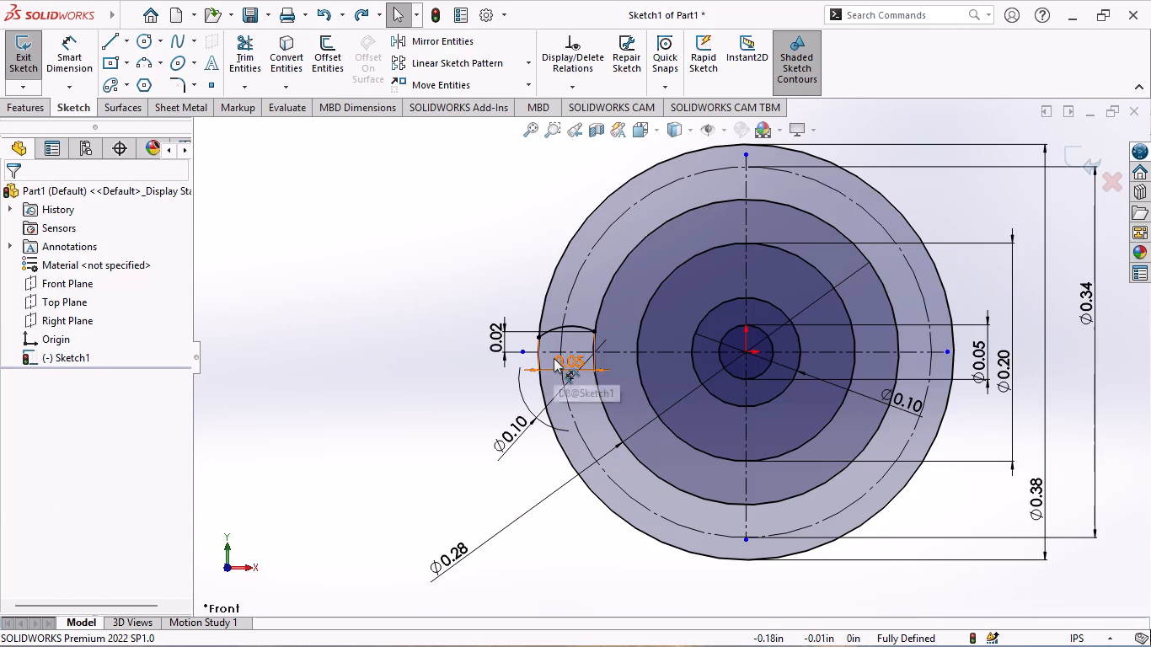
left_click_drag(554, 358, 543, 568)
left_click(421, 382)
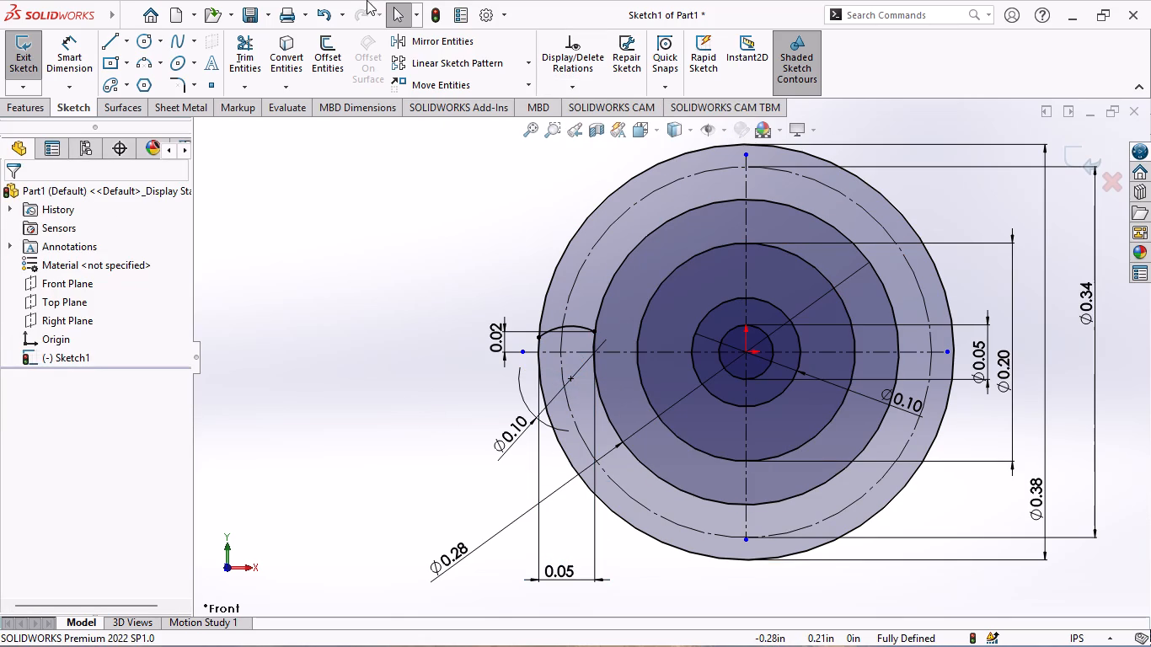
Mirror the tooth-flank arc about the horizontal centerline, keeping the original as a copy.
left_click(422, 34)
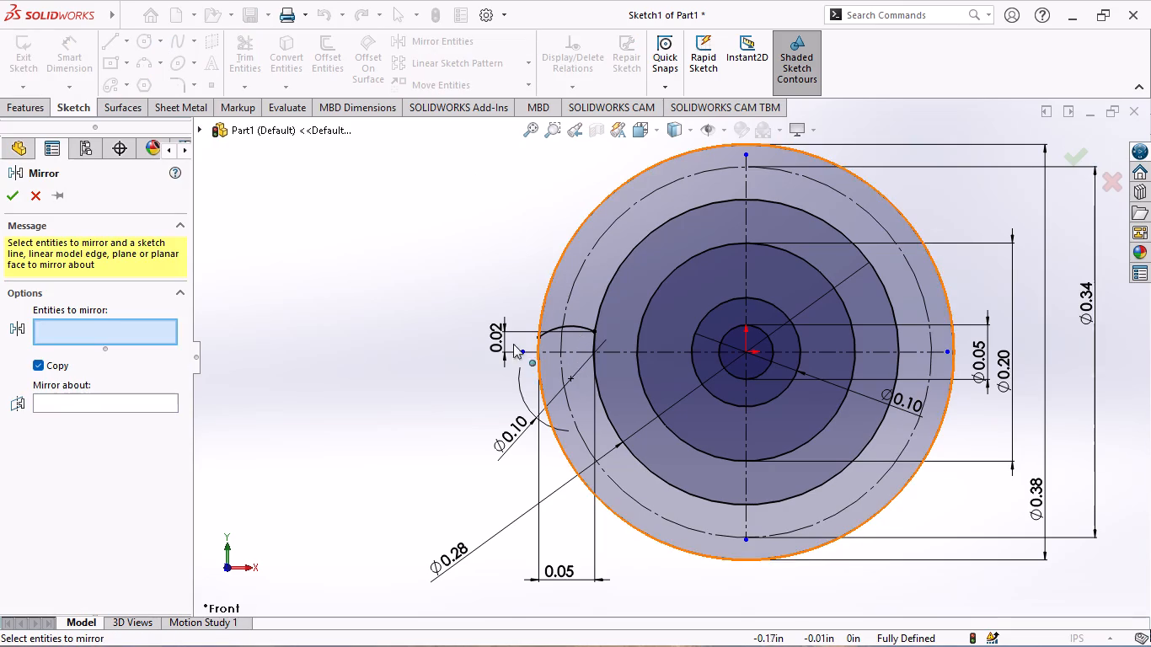
left_click(582, 325)
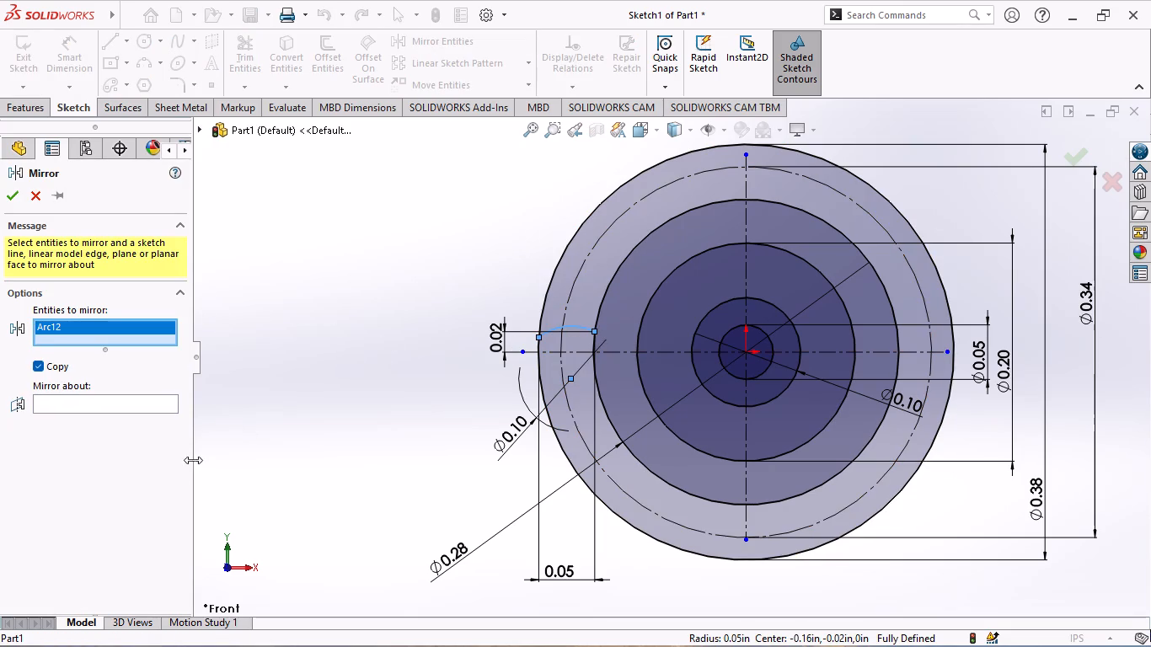
left_click(147, 405)
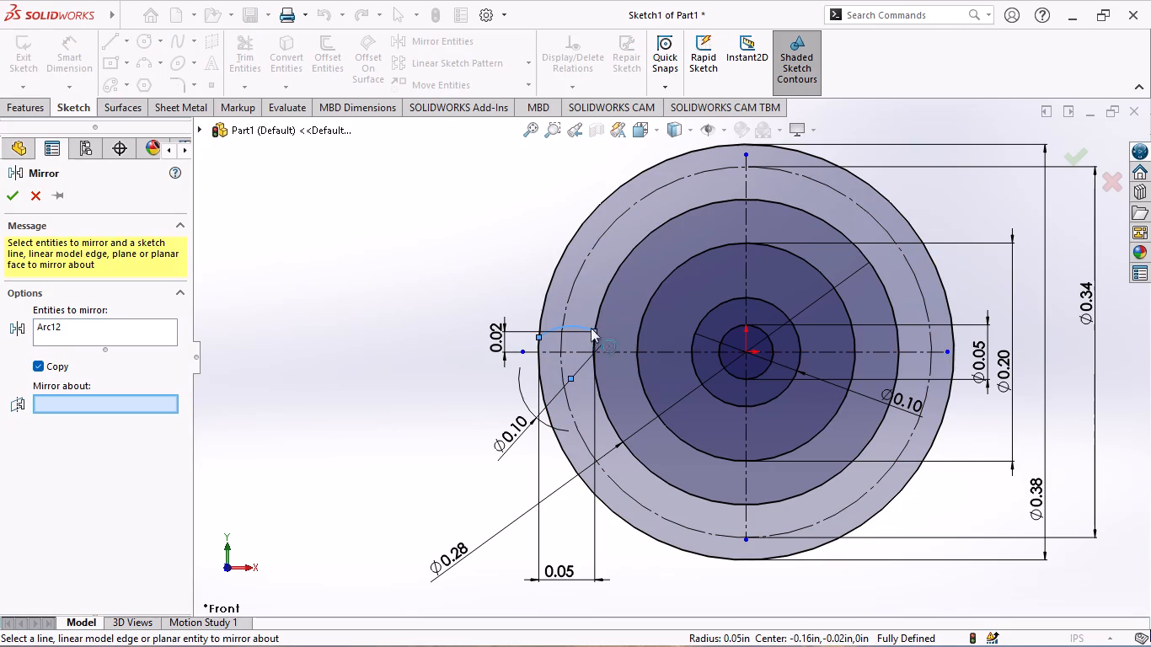
left_click(580, 351)
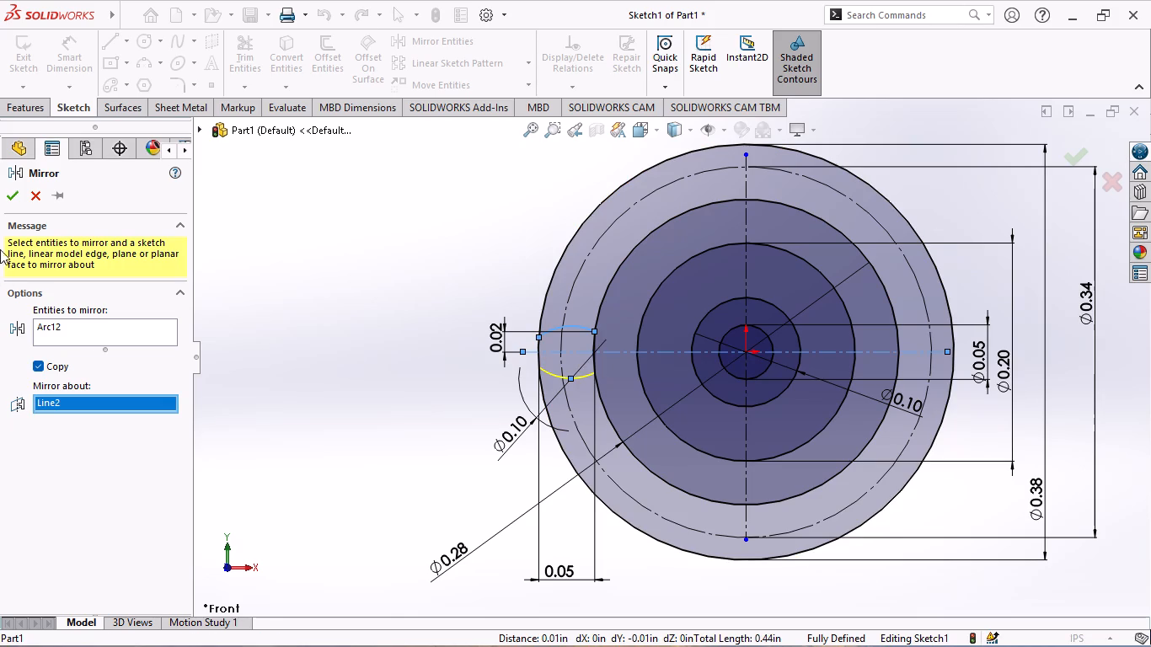
left_click(12, 194)
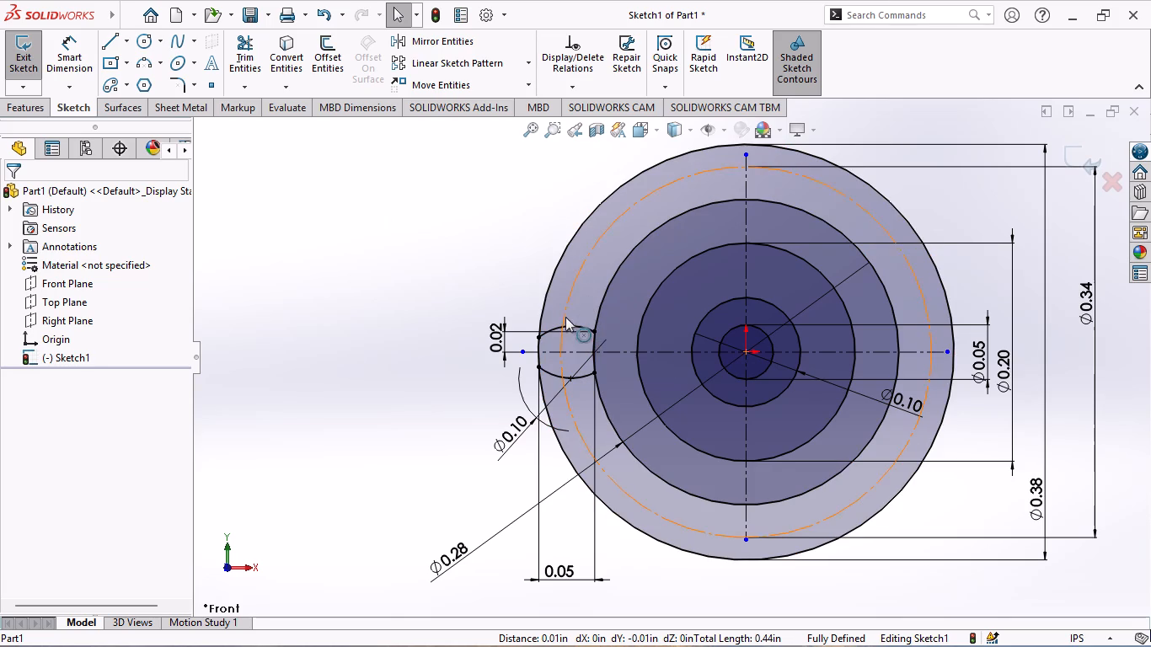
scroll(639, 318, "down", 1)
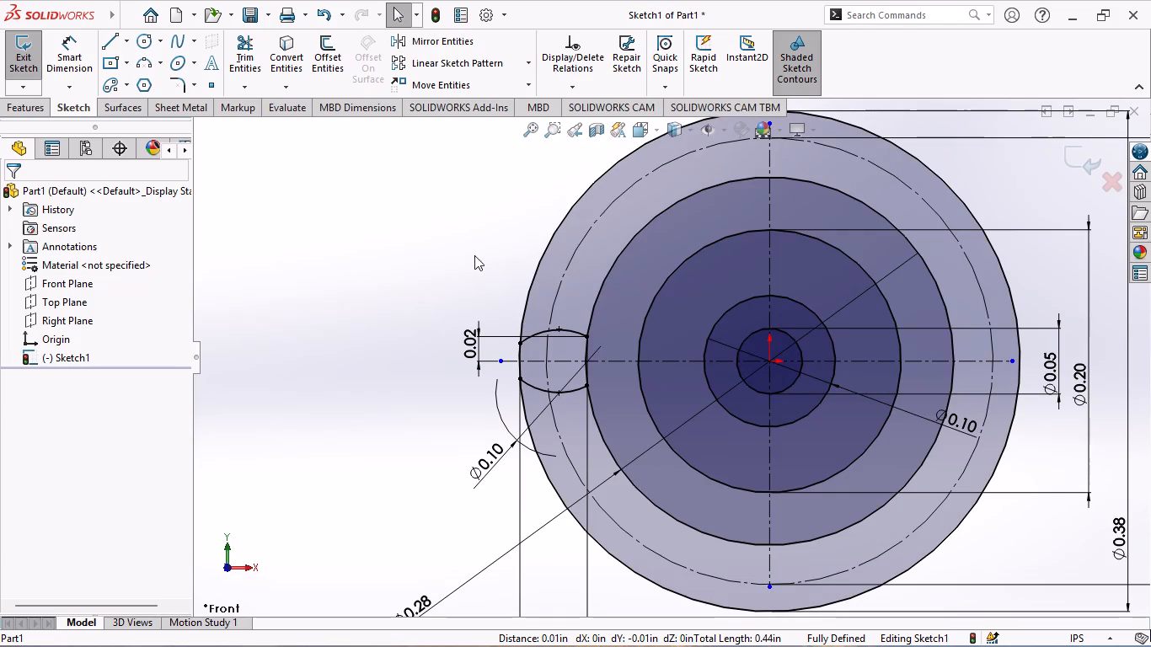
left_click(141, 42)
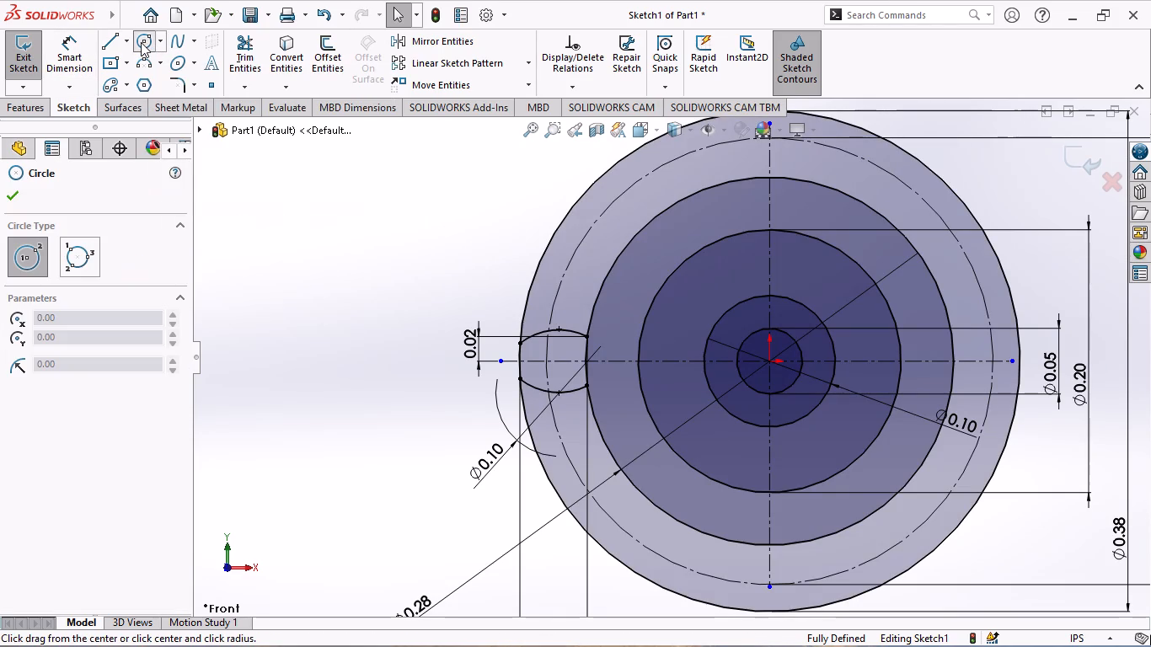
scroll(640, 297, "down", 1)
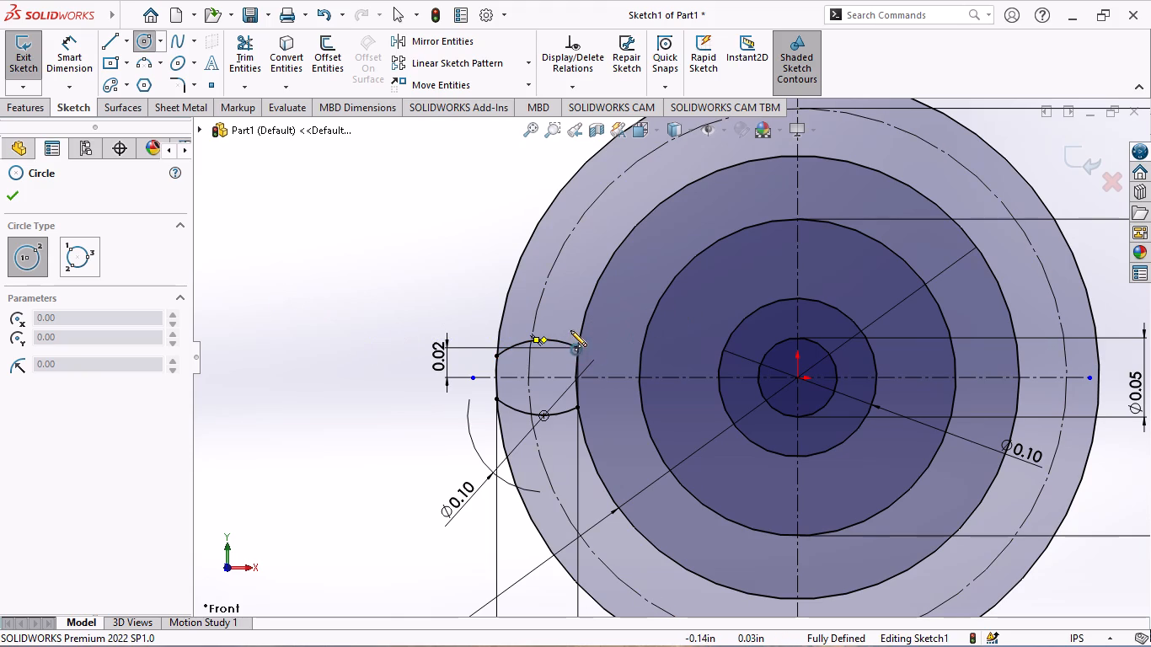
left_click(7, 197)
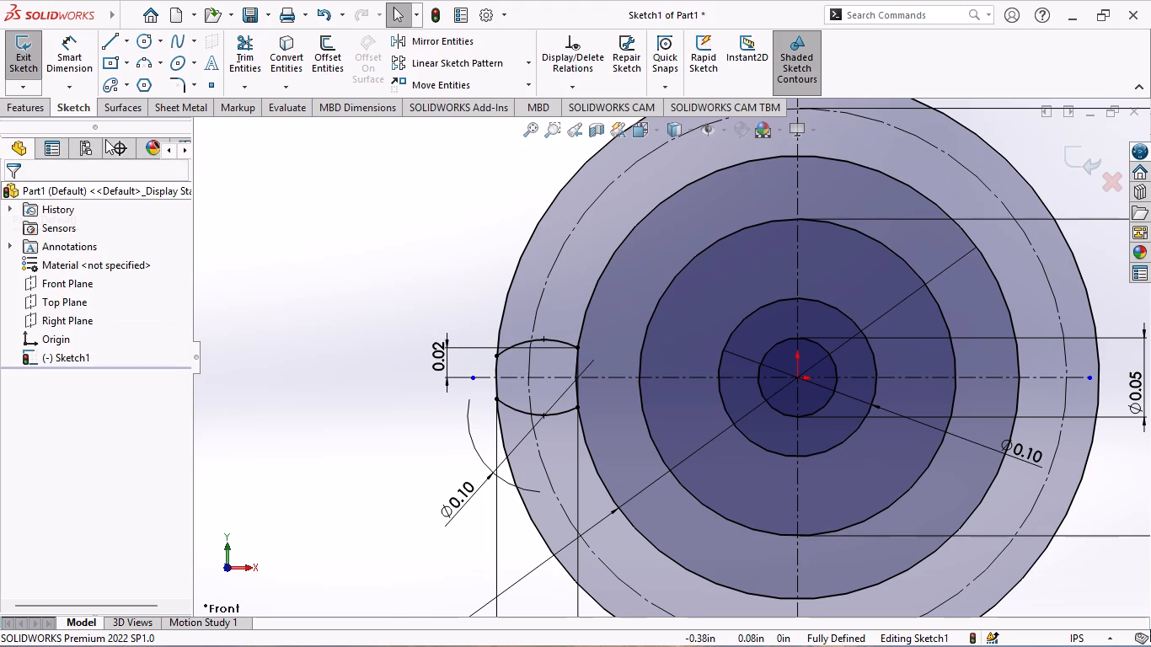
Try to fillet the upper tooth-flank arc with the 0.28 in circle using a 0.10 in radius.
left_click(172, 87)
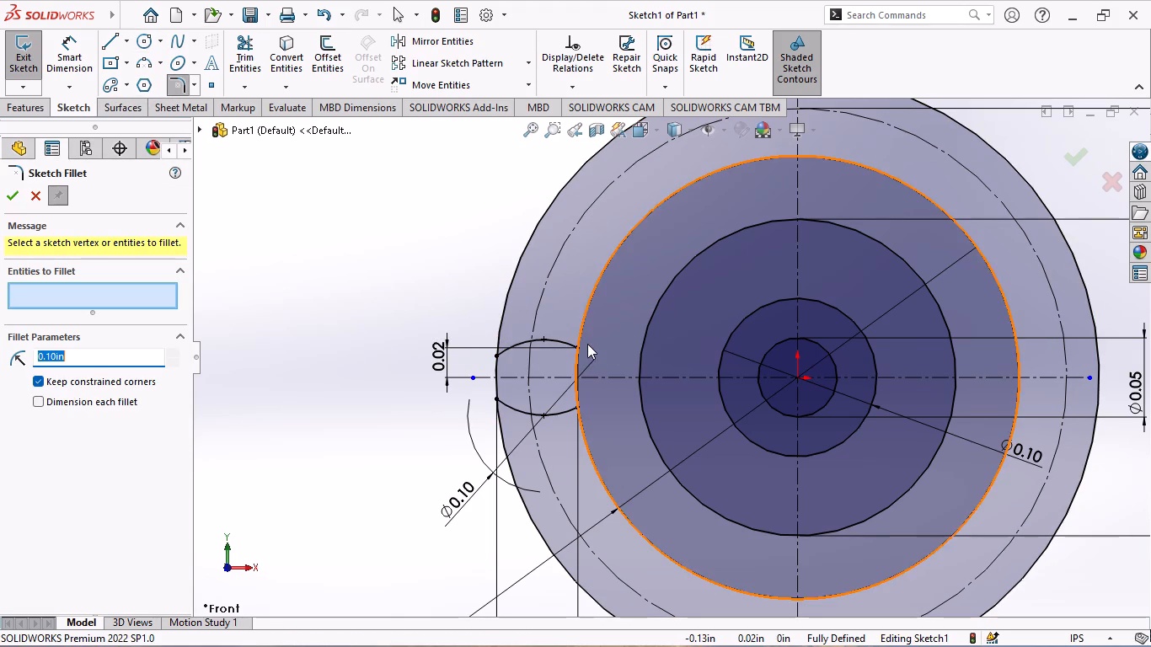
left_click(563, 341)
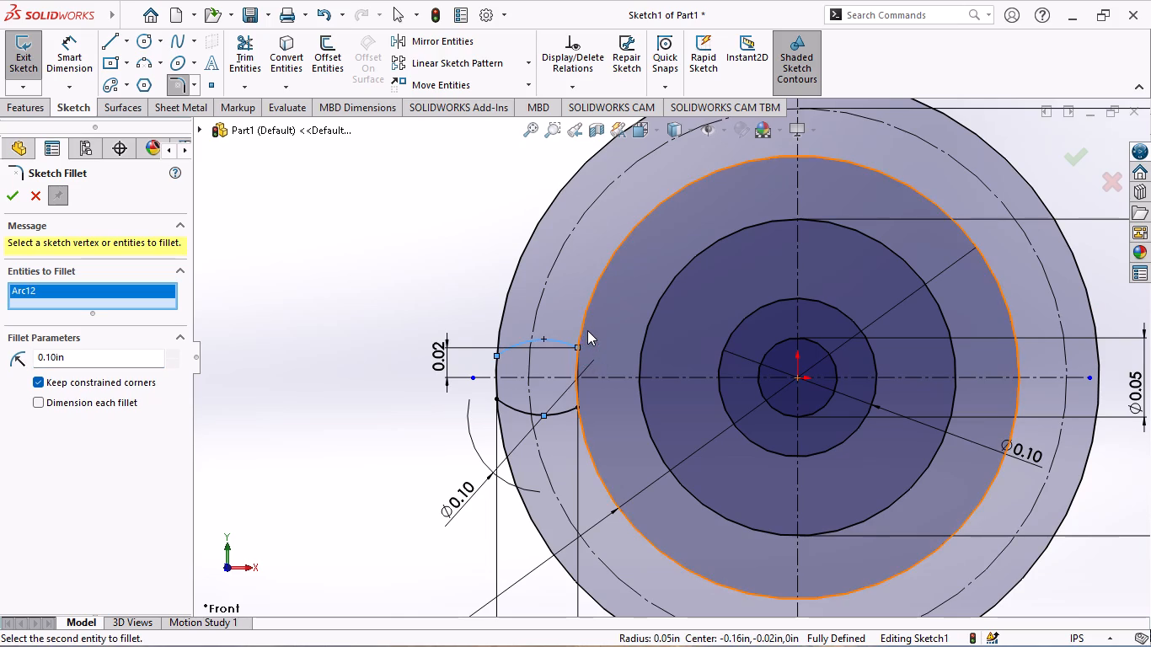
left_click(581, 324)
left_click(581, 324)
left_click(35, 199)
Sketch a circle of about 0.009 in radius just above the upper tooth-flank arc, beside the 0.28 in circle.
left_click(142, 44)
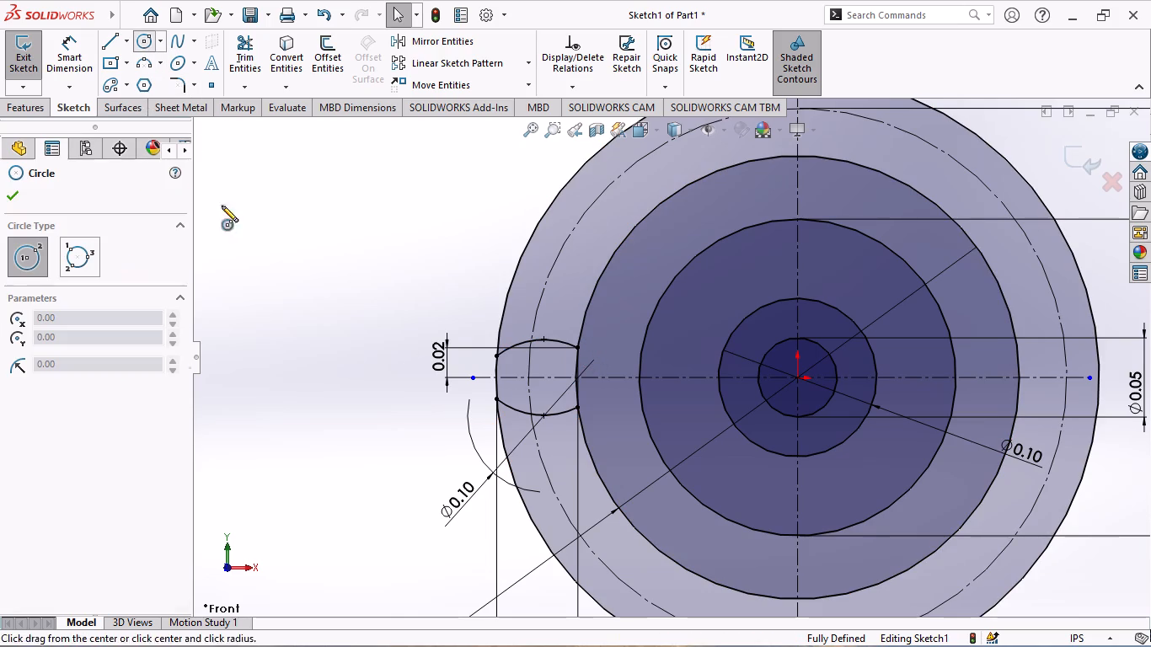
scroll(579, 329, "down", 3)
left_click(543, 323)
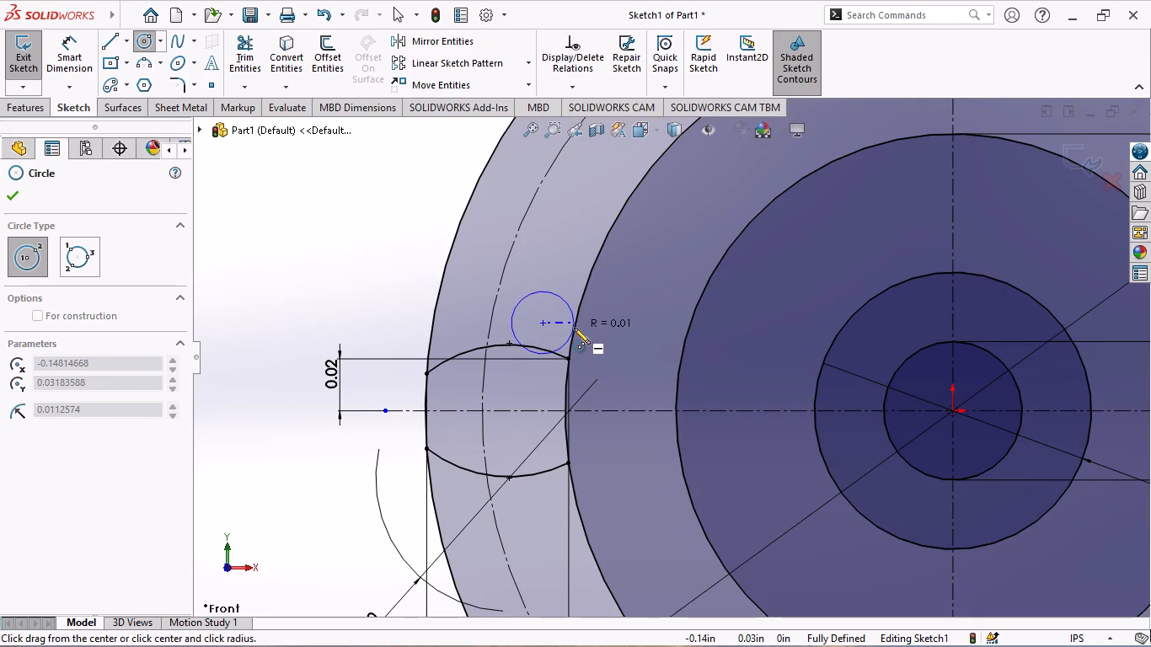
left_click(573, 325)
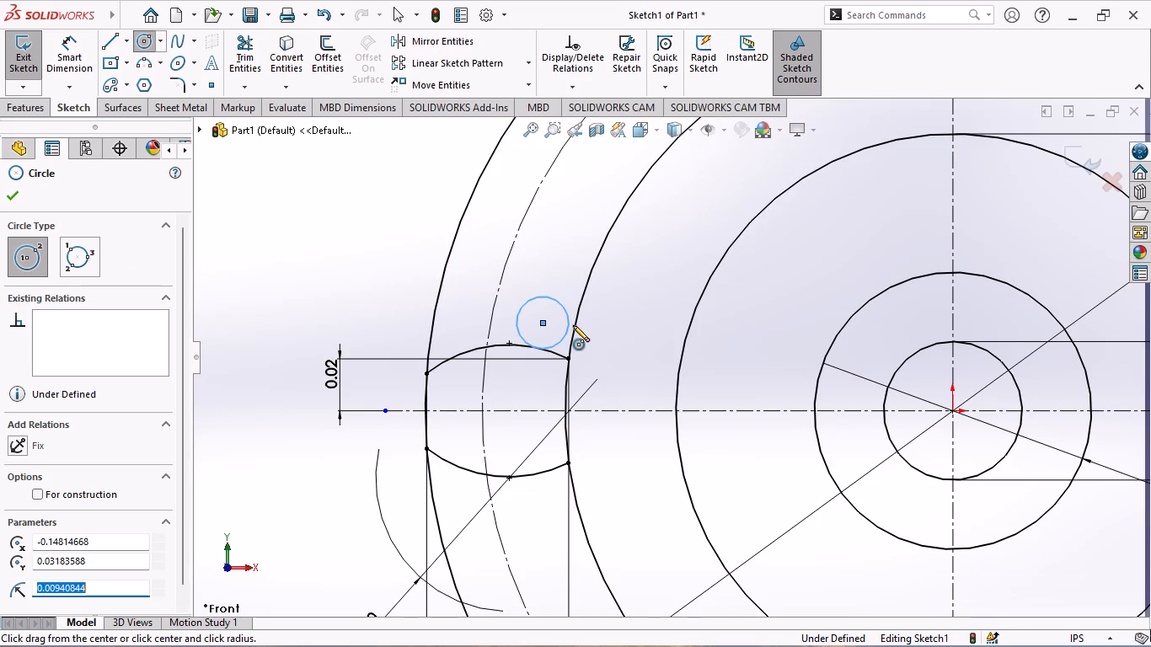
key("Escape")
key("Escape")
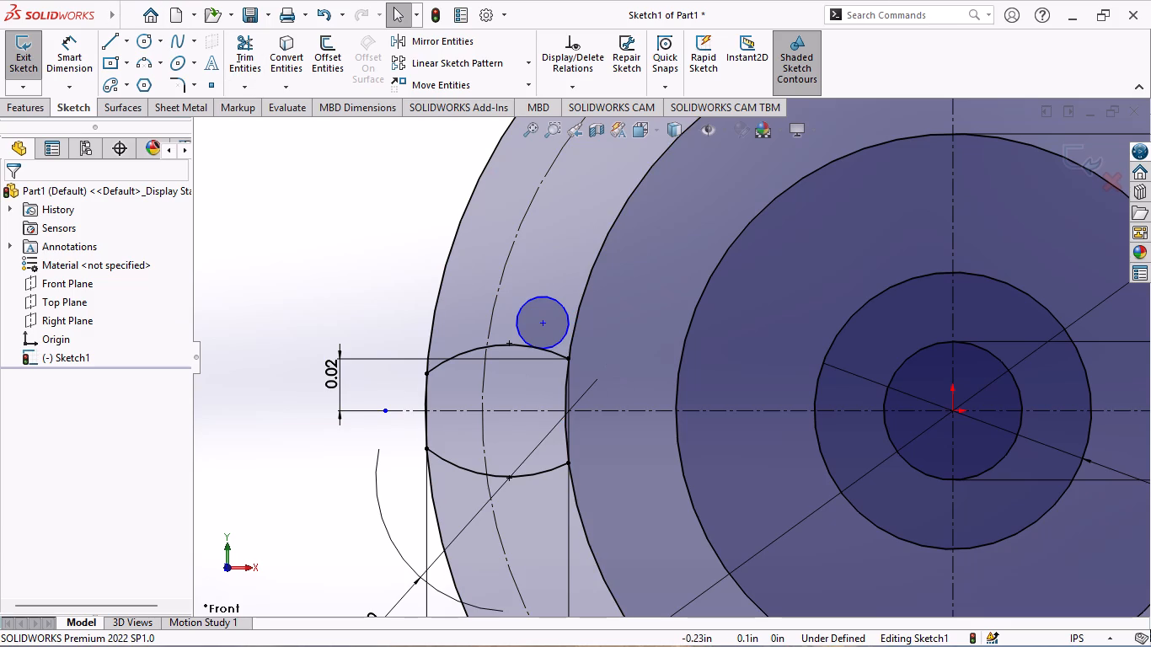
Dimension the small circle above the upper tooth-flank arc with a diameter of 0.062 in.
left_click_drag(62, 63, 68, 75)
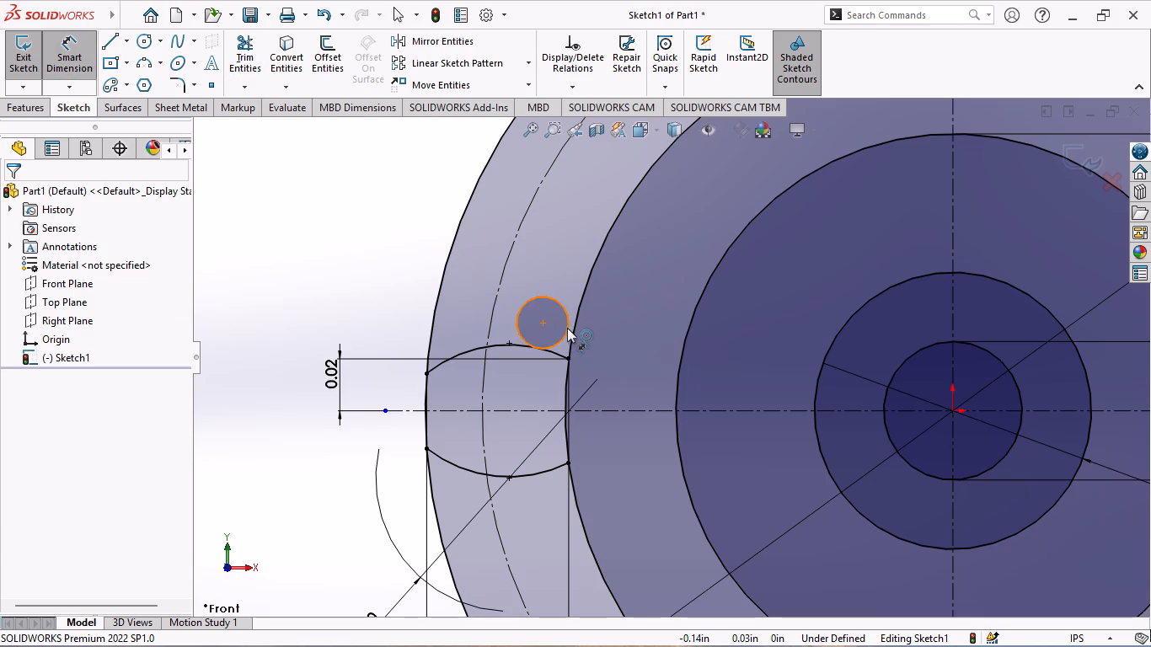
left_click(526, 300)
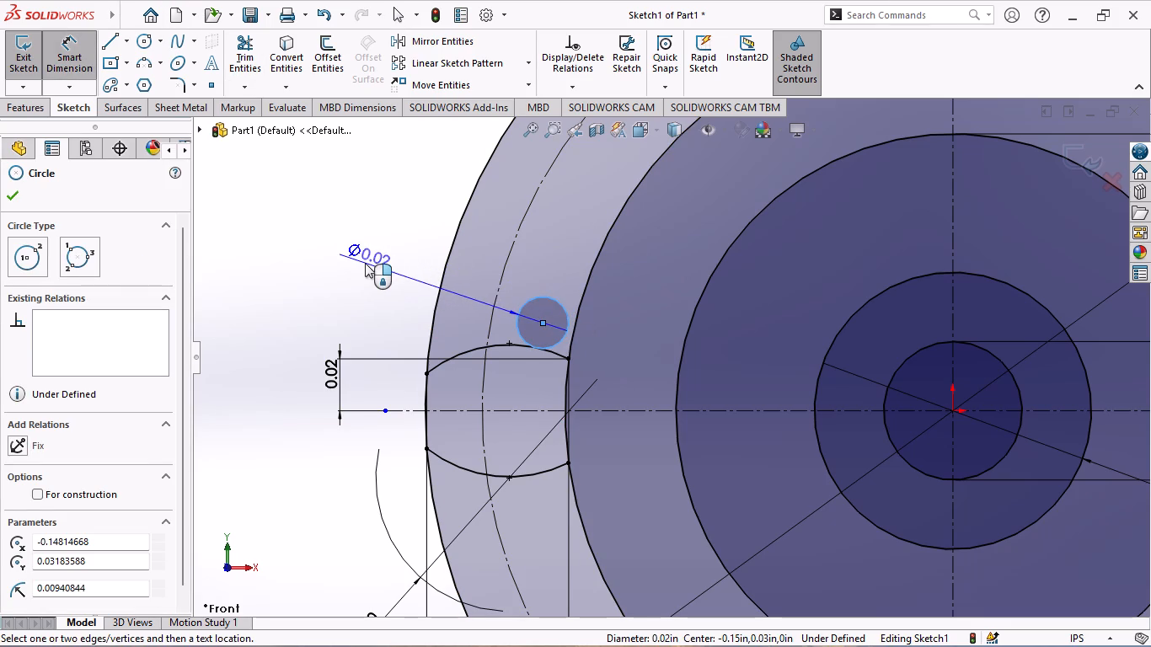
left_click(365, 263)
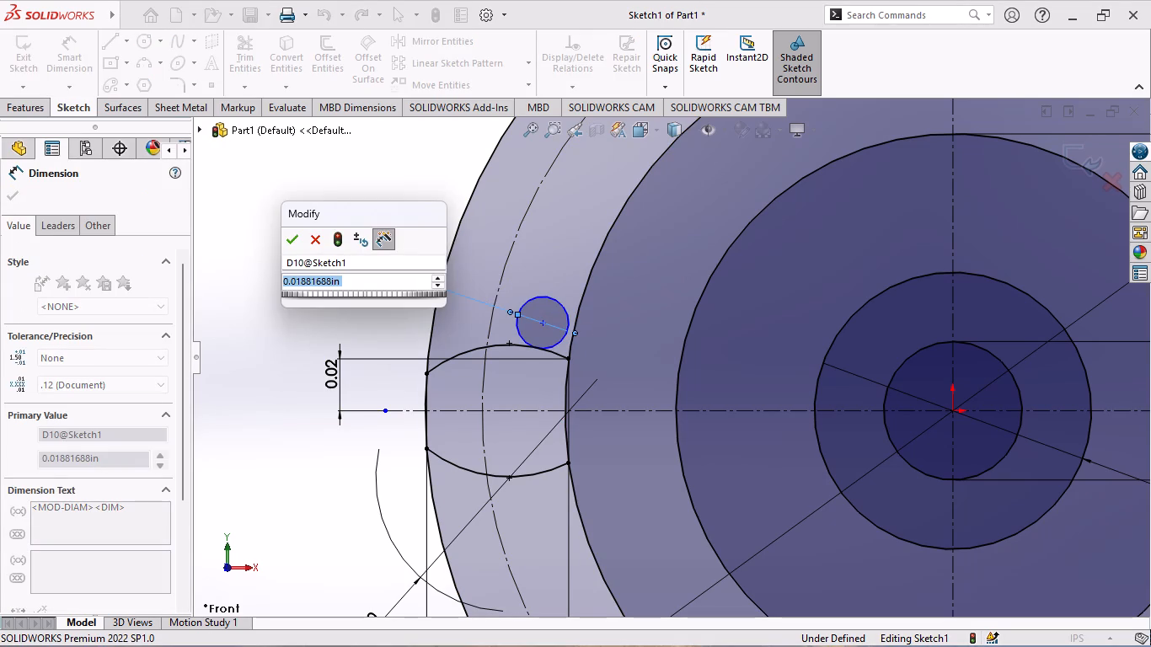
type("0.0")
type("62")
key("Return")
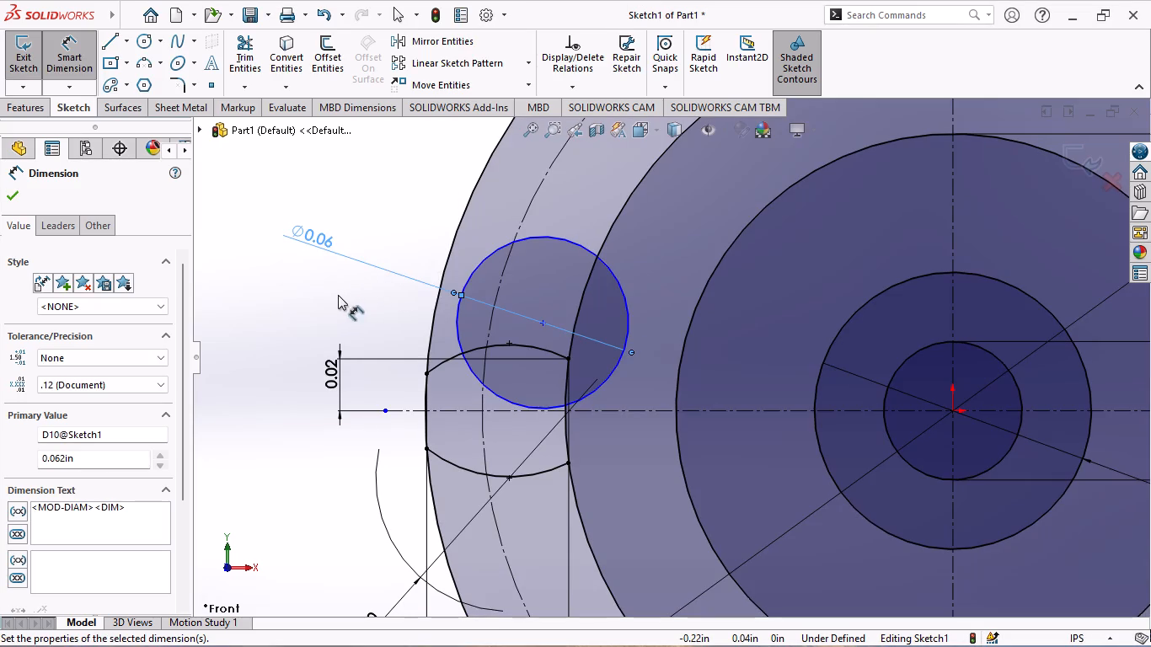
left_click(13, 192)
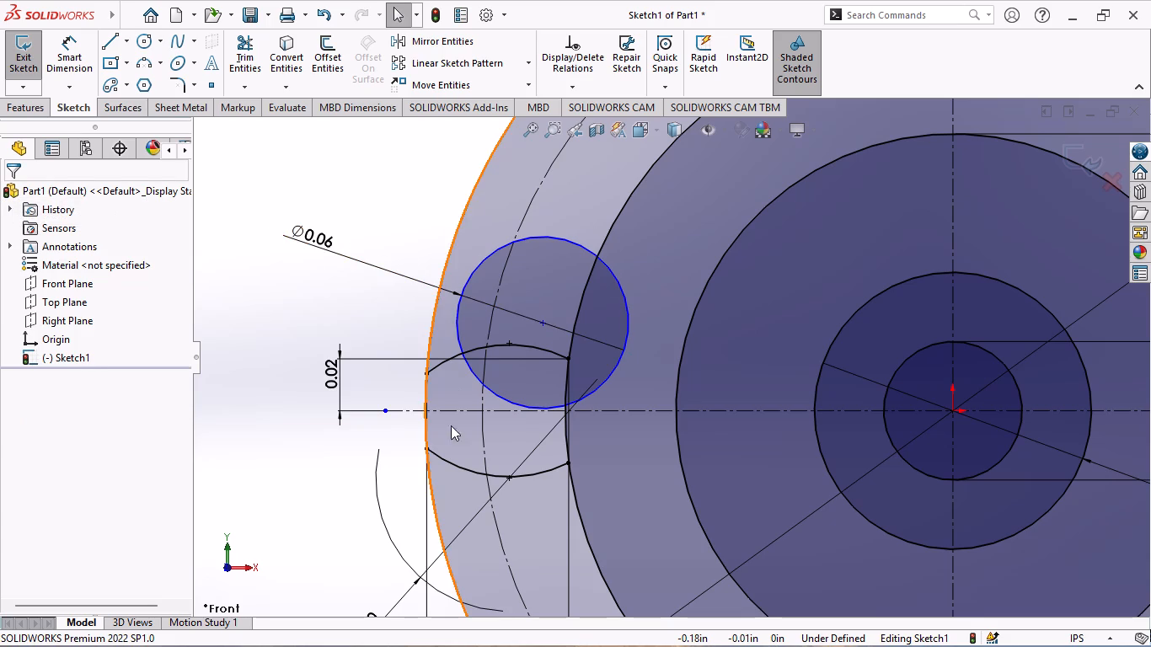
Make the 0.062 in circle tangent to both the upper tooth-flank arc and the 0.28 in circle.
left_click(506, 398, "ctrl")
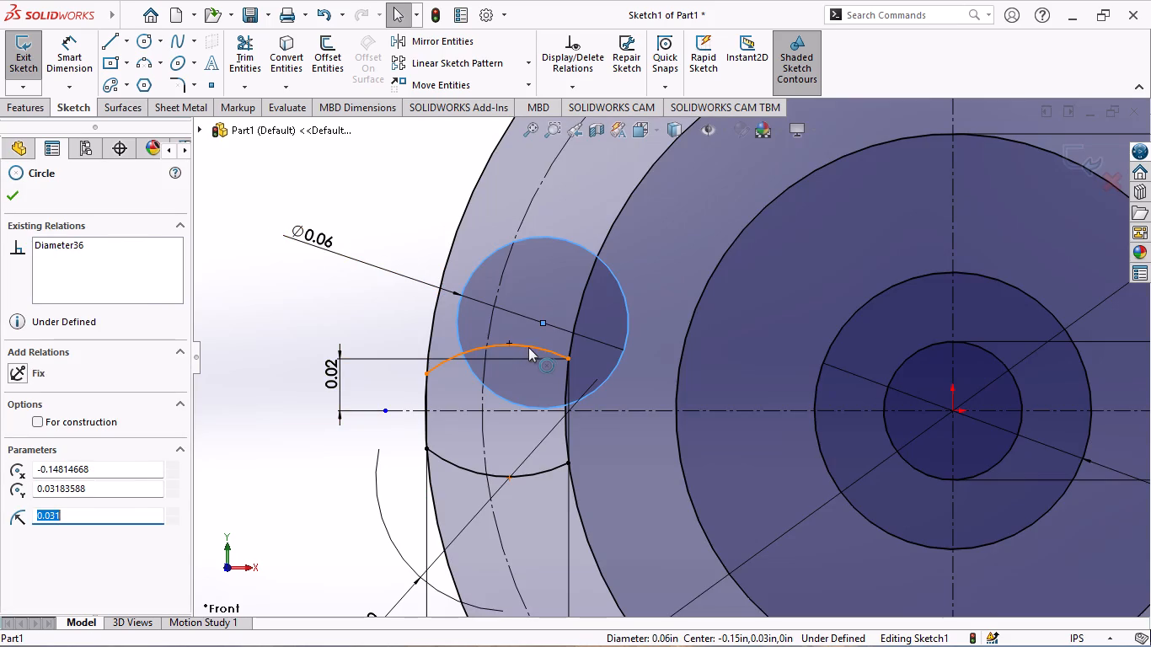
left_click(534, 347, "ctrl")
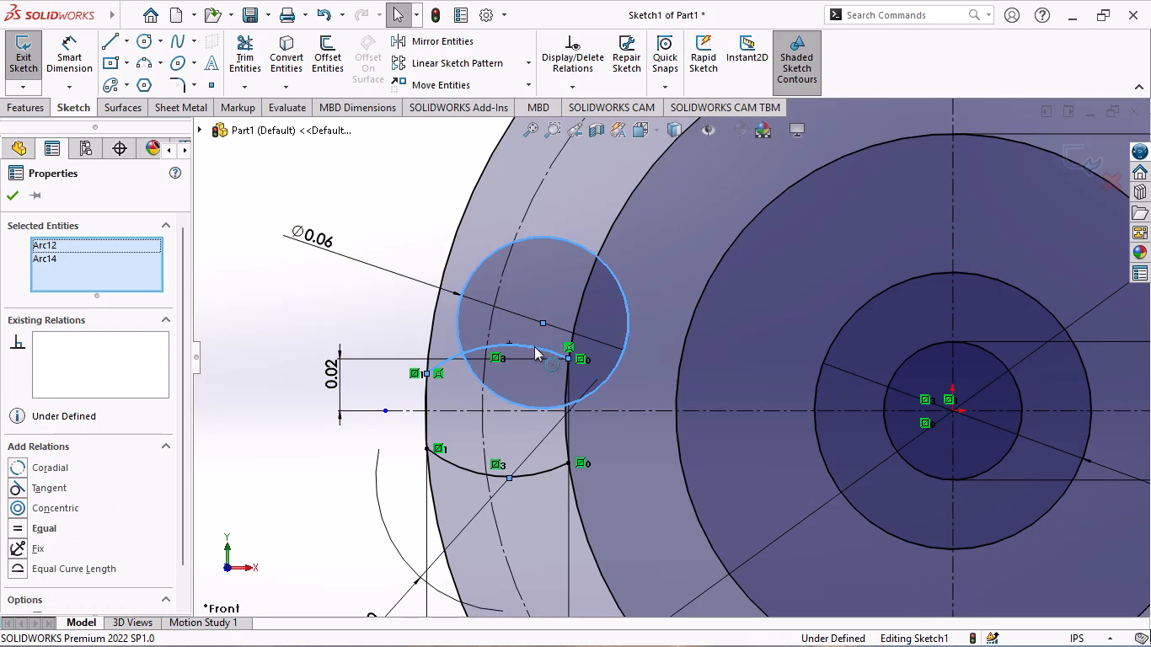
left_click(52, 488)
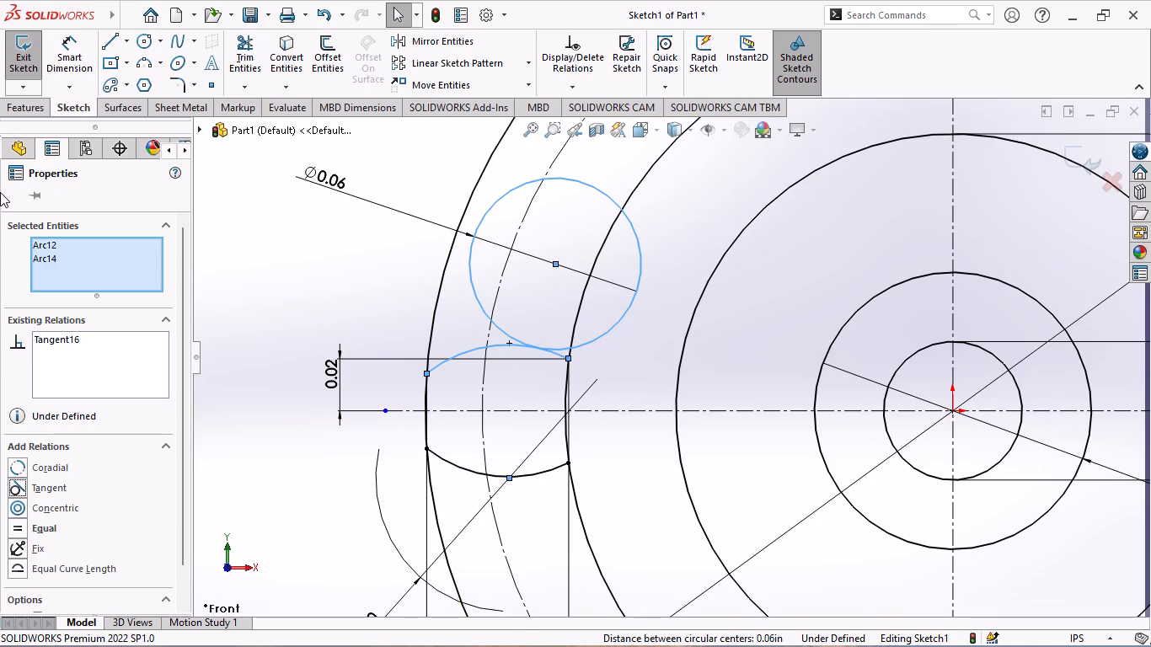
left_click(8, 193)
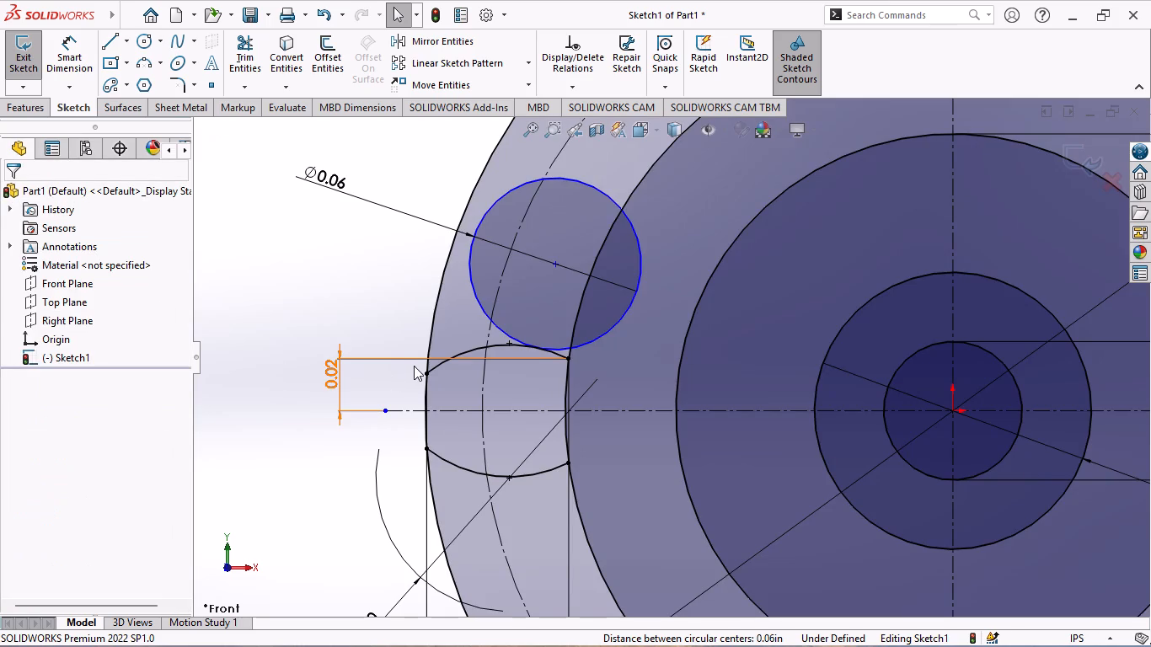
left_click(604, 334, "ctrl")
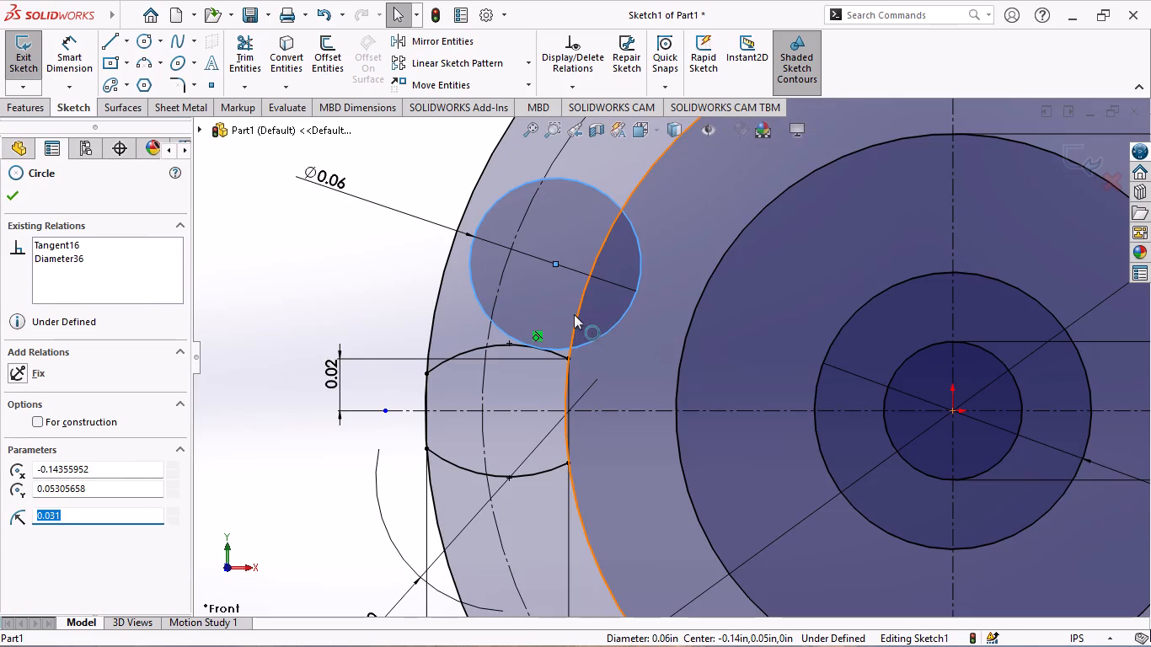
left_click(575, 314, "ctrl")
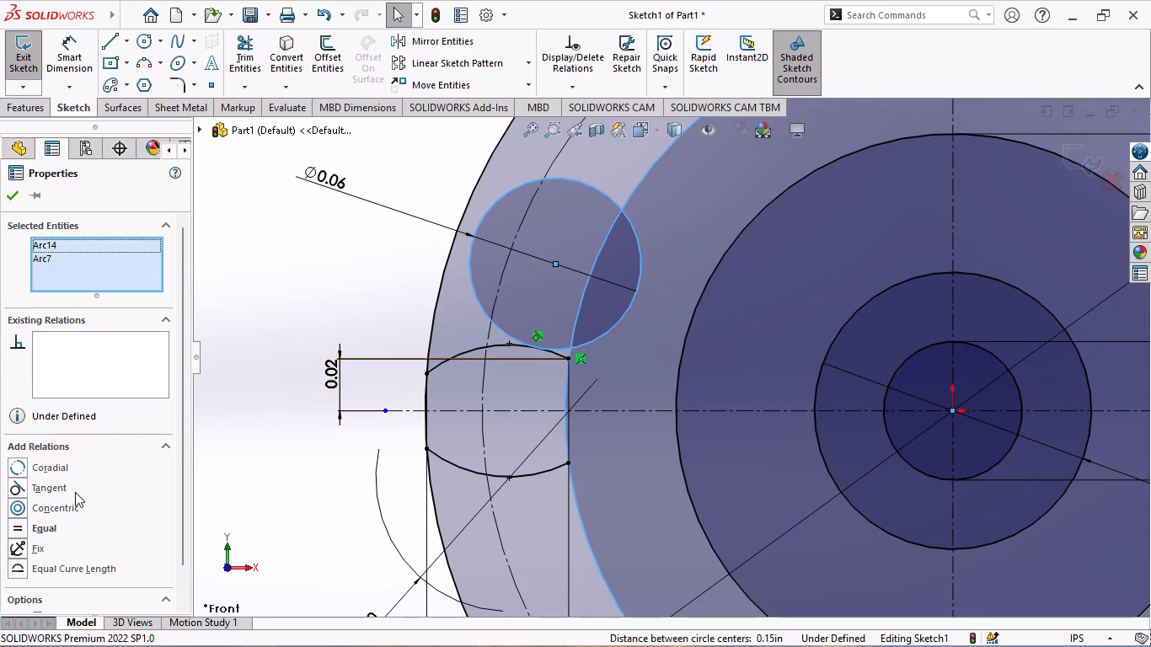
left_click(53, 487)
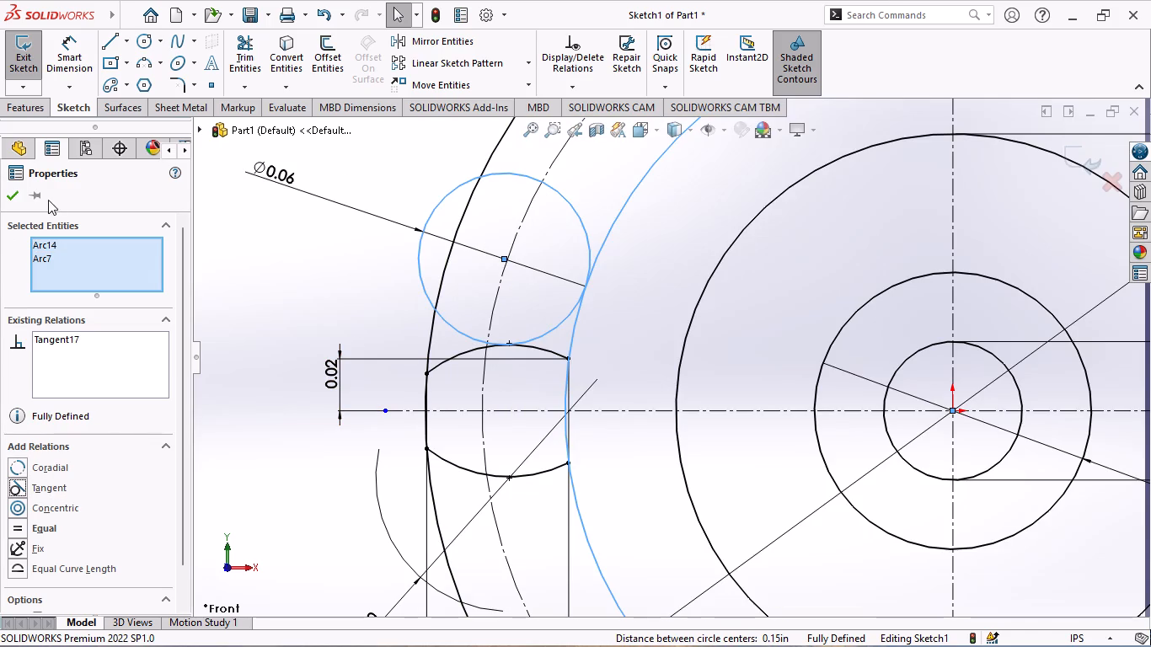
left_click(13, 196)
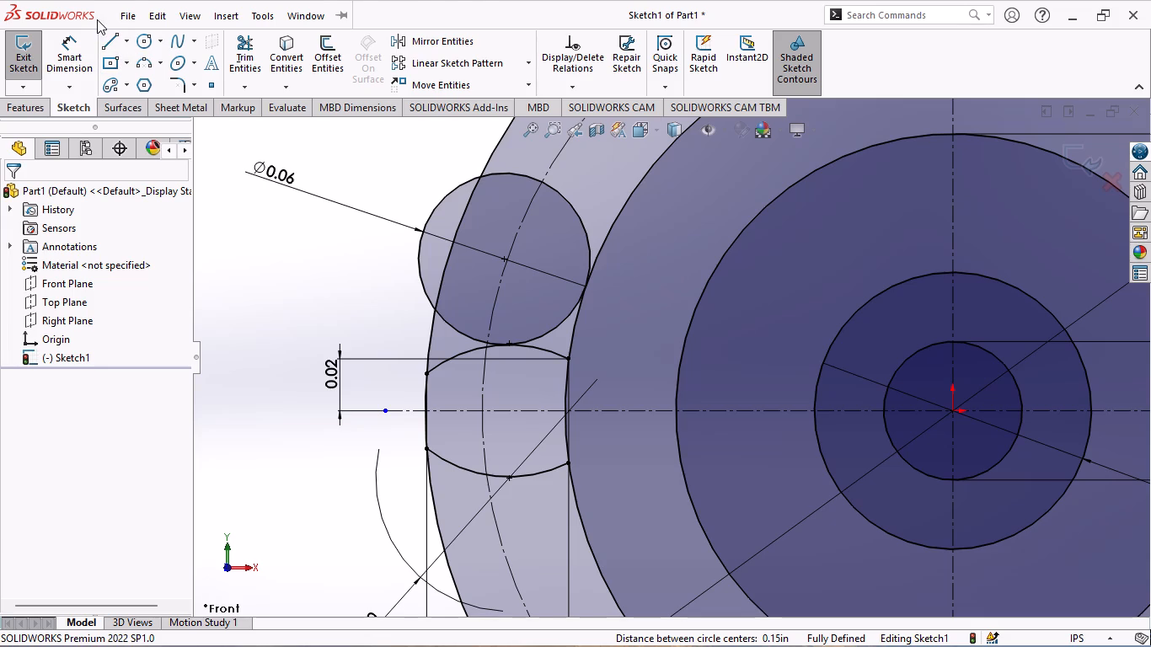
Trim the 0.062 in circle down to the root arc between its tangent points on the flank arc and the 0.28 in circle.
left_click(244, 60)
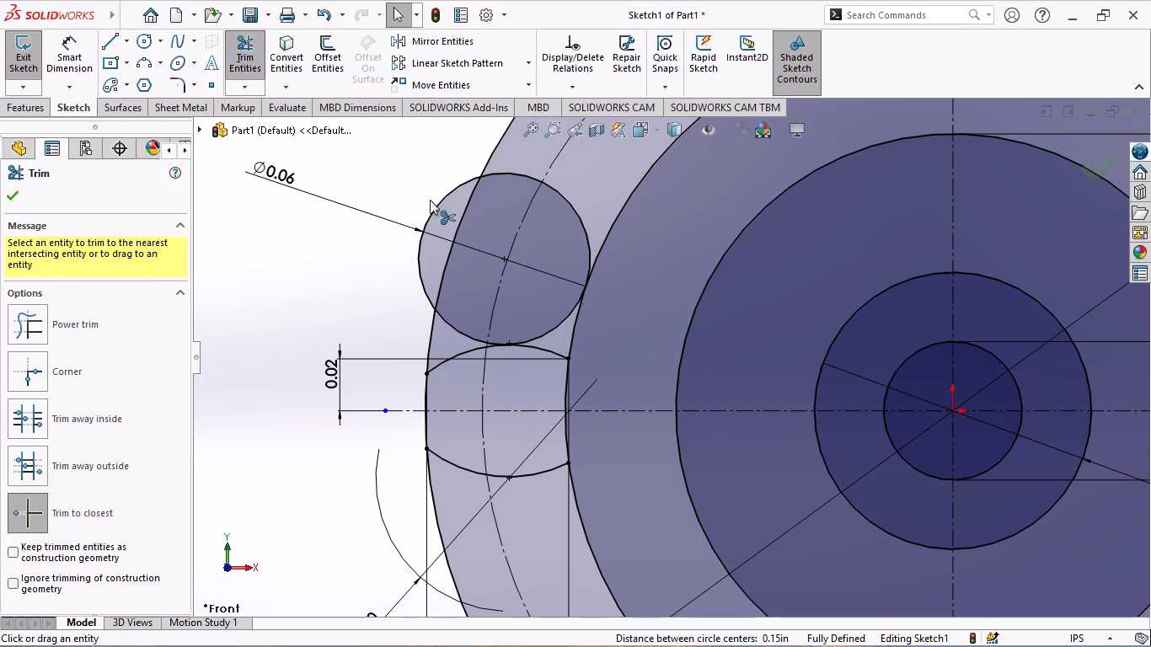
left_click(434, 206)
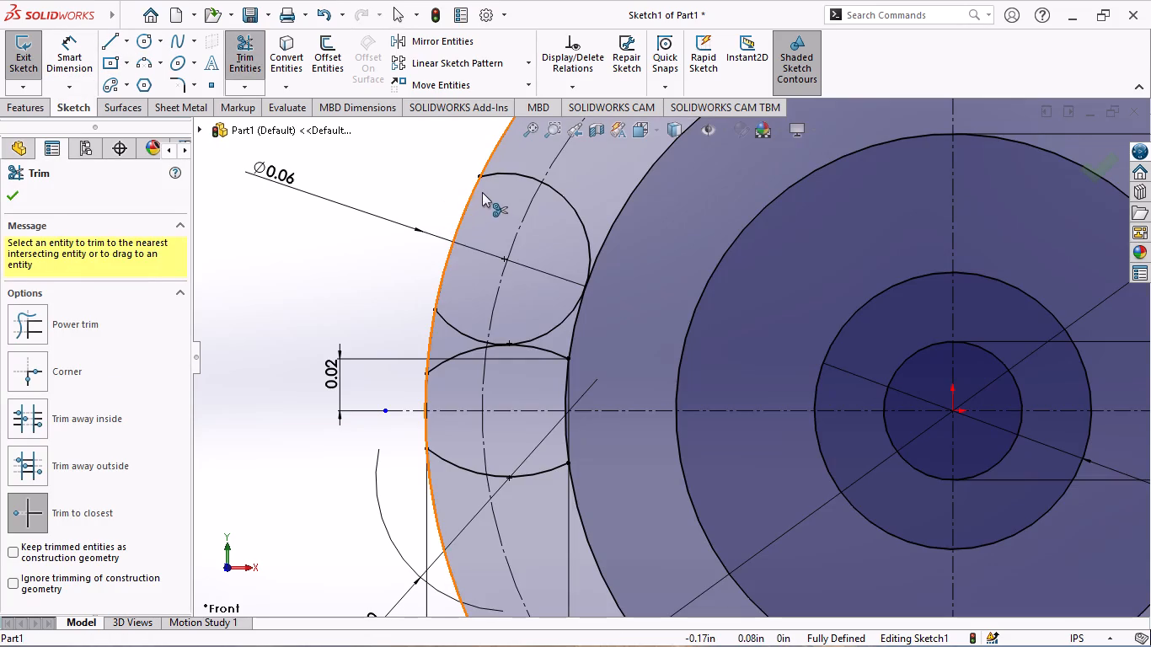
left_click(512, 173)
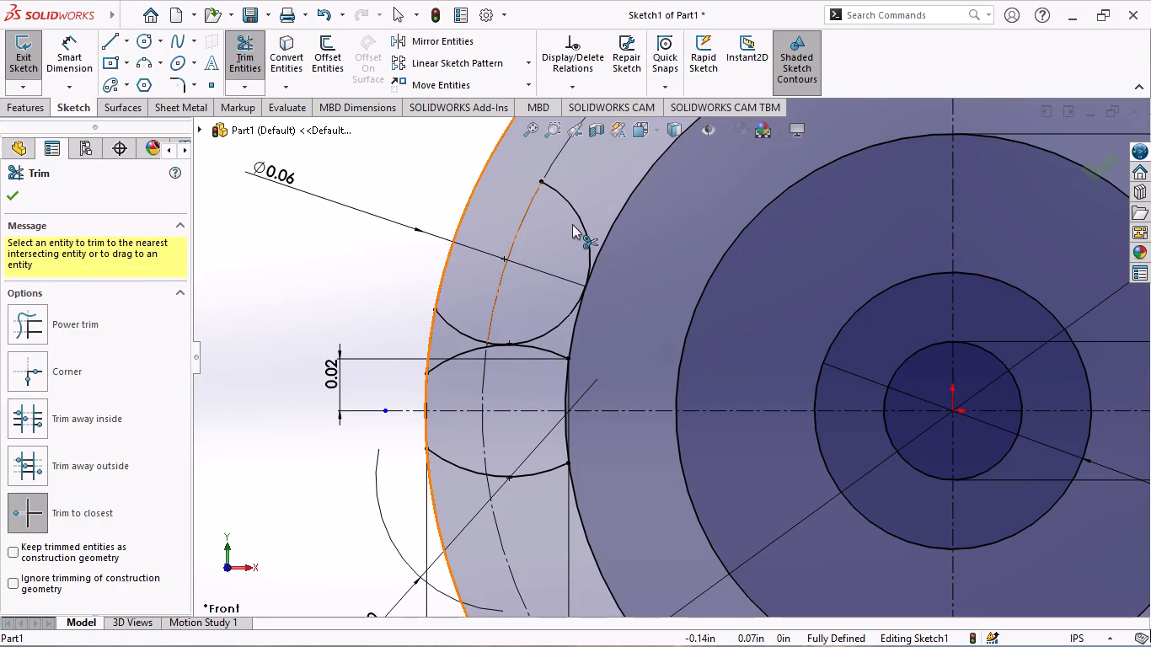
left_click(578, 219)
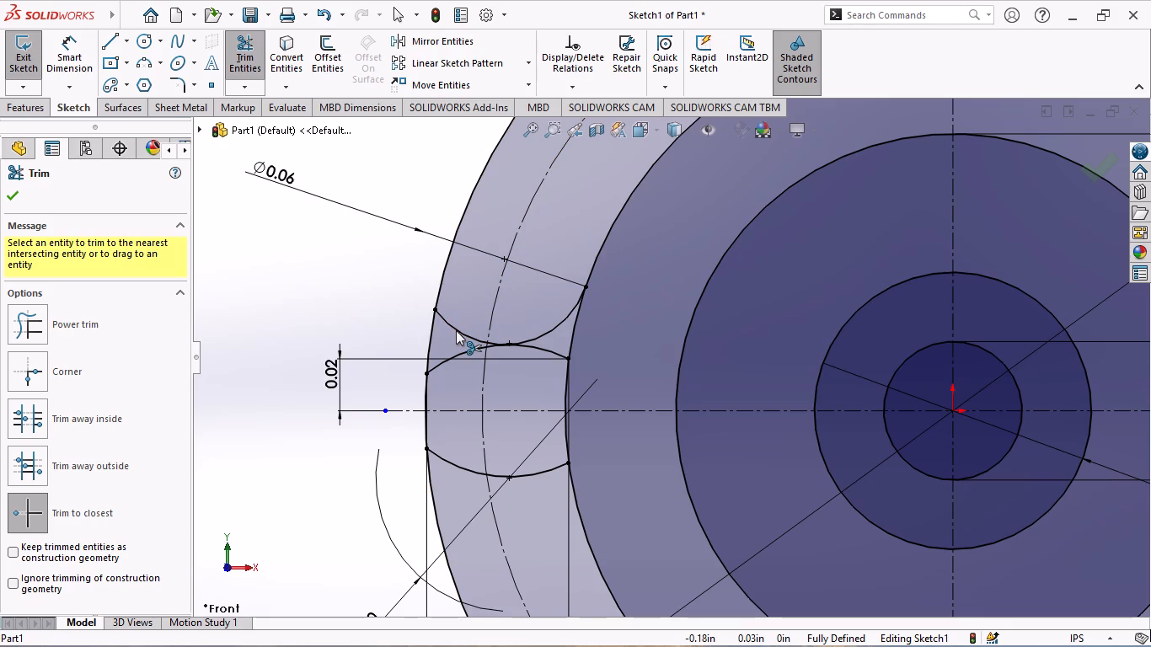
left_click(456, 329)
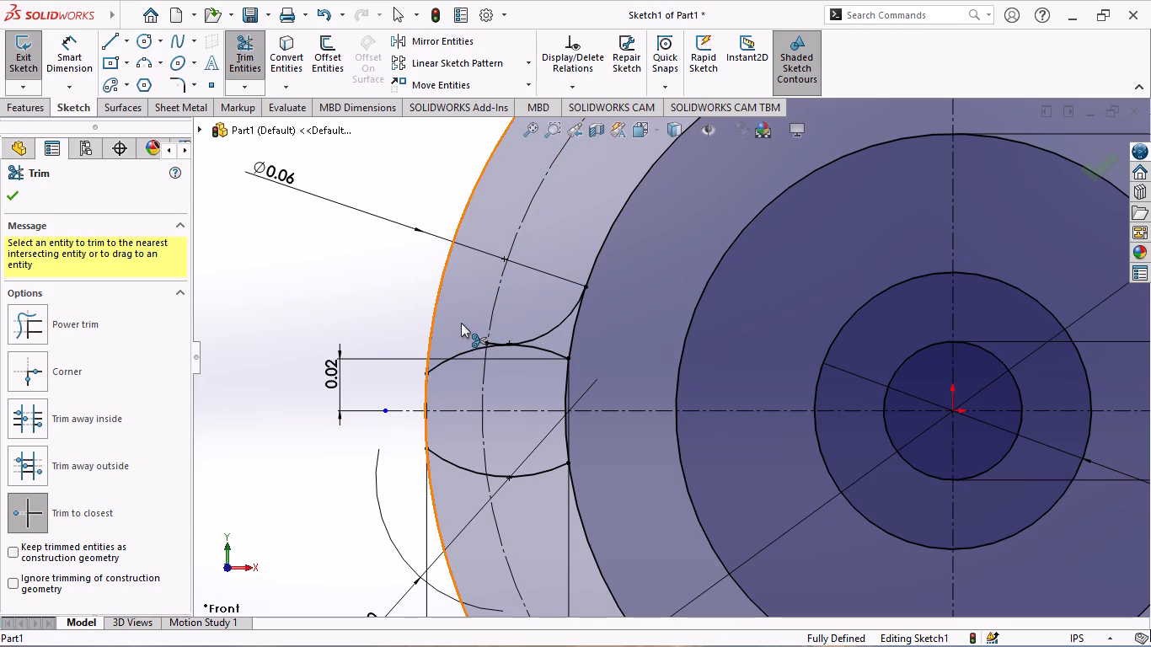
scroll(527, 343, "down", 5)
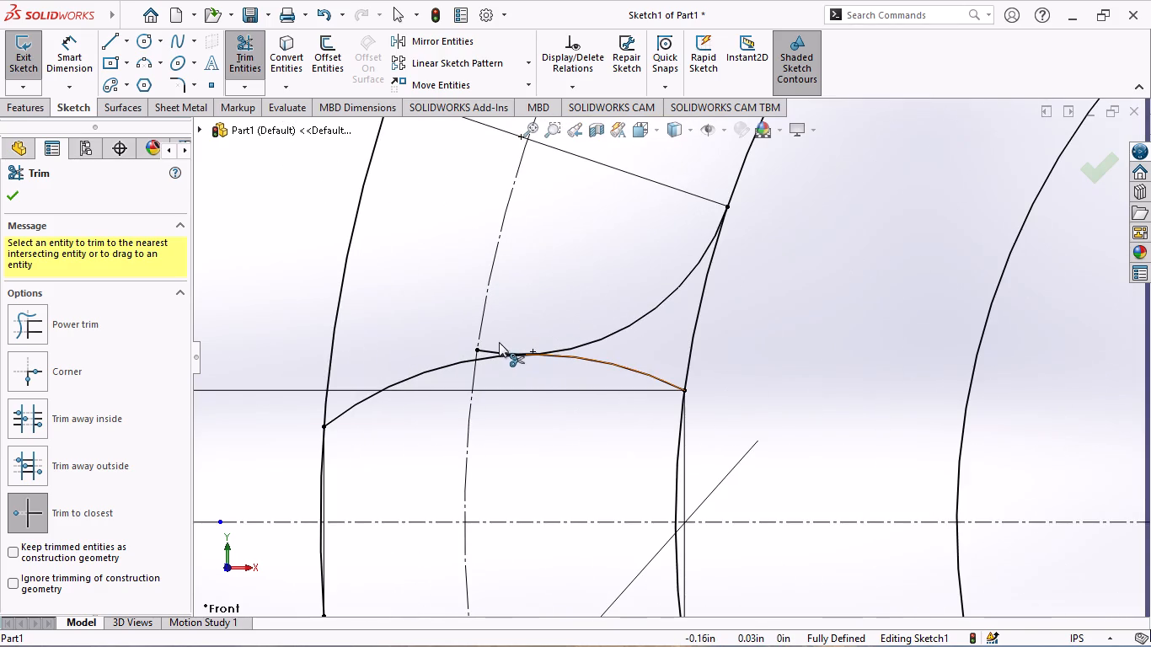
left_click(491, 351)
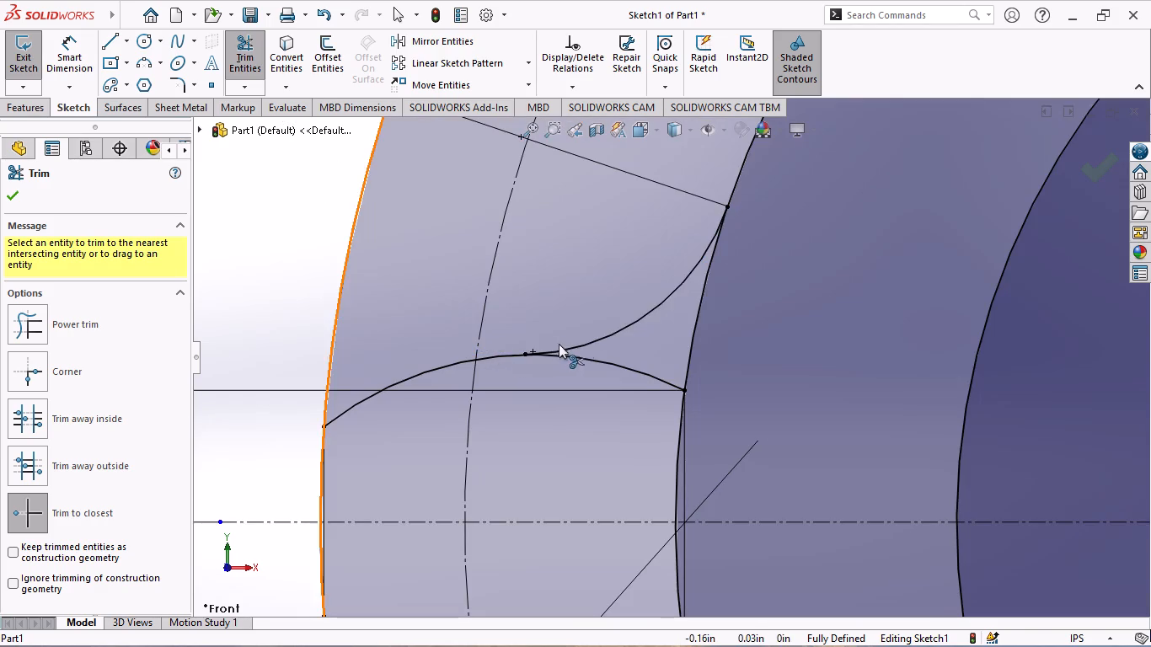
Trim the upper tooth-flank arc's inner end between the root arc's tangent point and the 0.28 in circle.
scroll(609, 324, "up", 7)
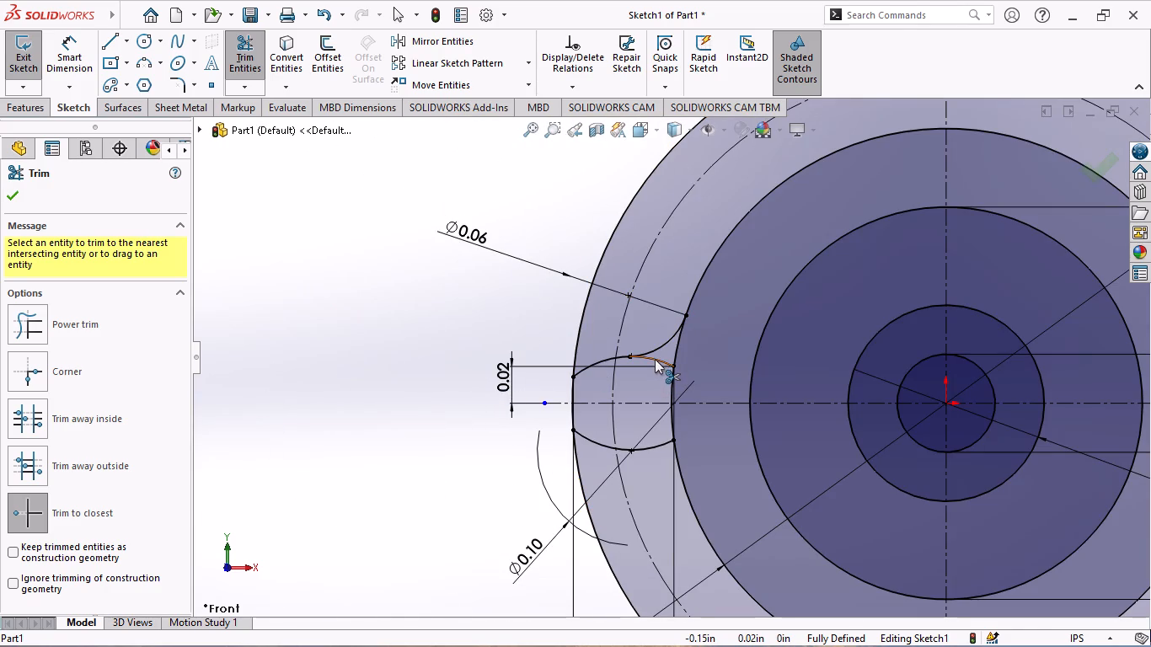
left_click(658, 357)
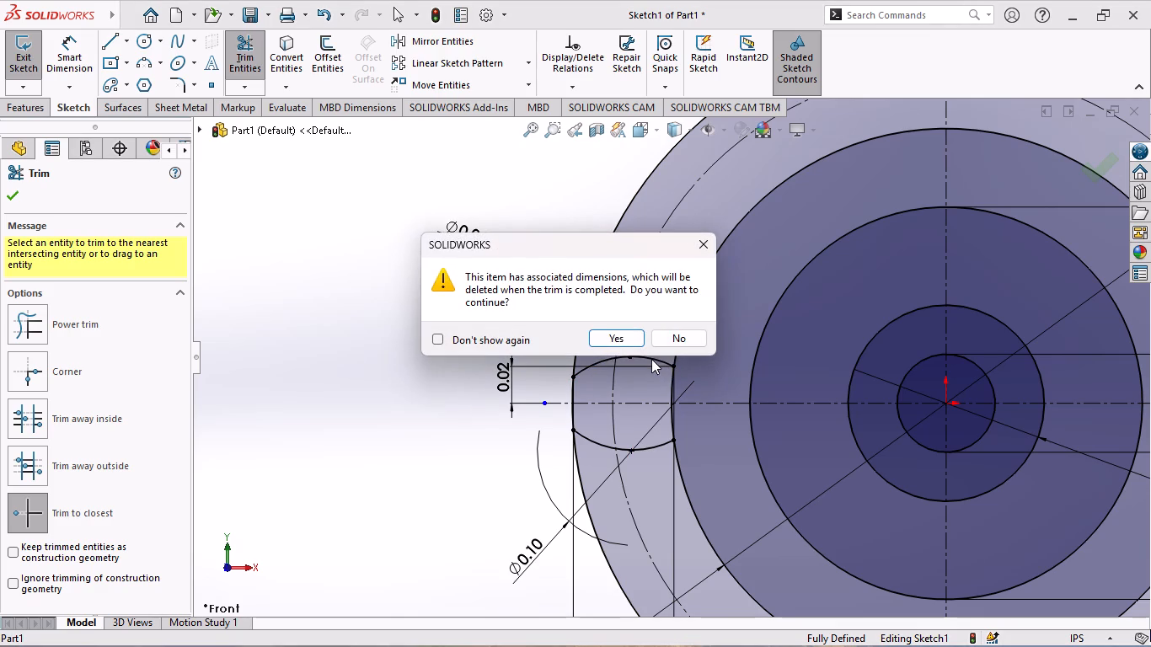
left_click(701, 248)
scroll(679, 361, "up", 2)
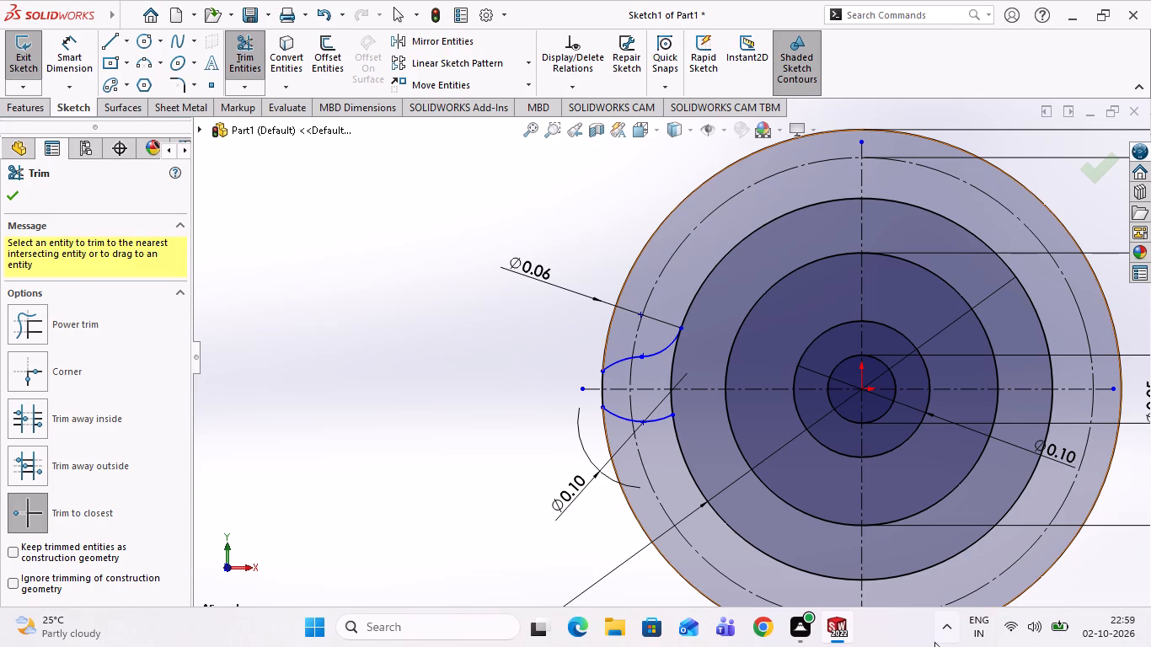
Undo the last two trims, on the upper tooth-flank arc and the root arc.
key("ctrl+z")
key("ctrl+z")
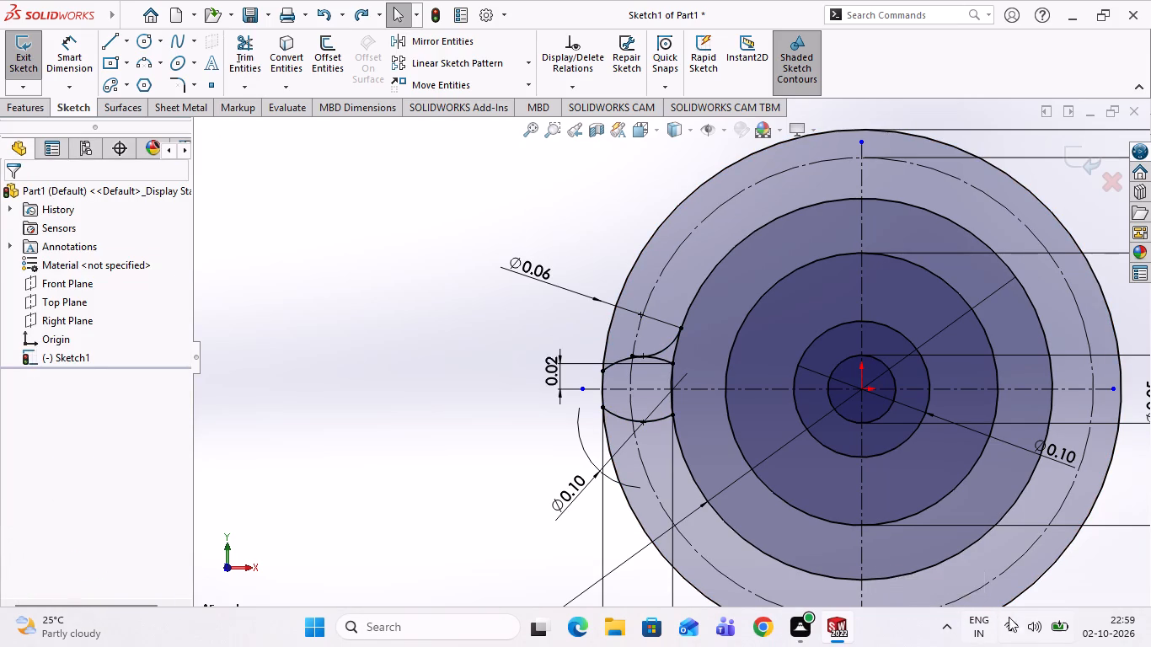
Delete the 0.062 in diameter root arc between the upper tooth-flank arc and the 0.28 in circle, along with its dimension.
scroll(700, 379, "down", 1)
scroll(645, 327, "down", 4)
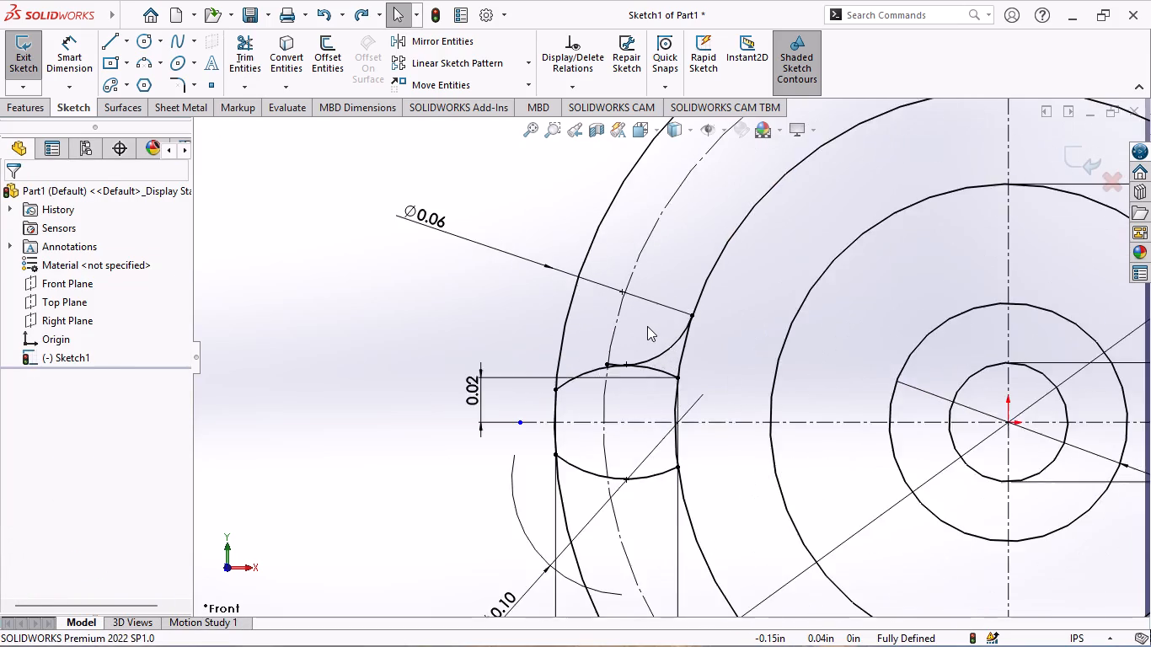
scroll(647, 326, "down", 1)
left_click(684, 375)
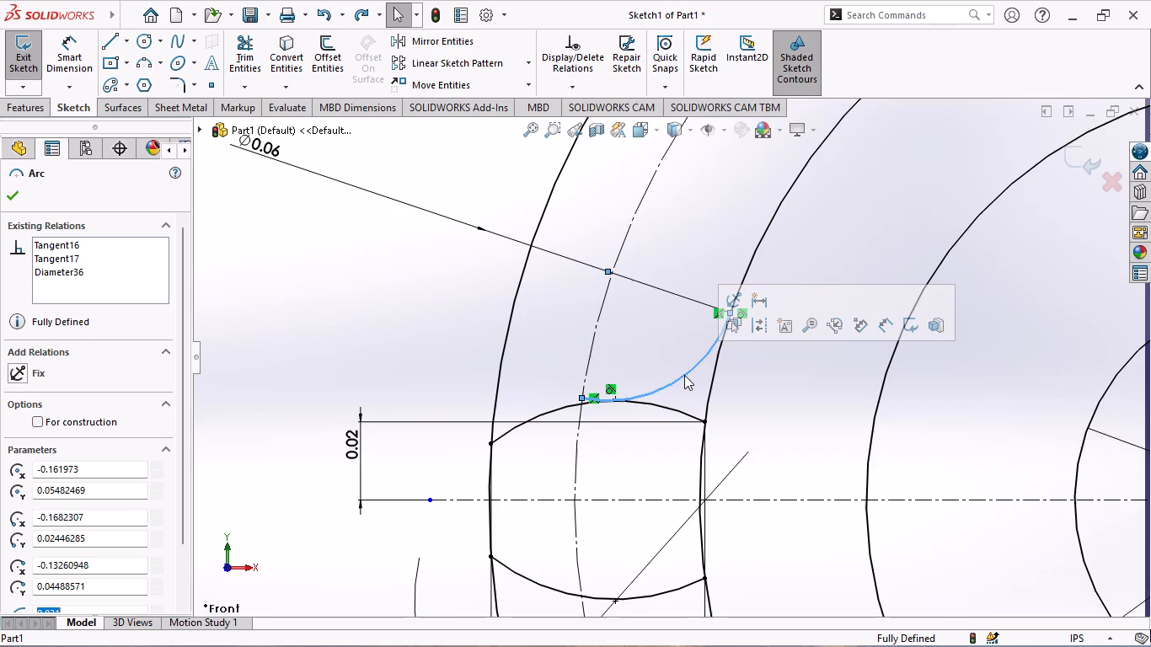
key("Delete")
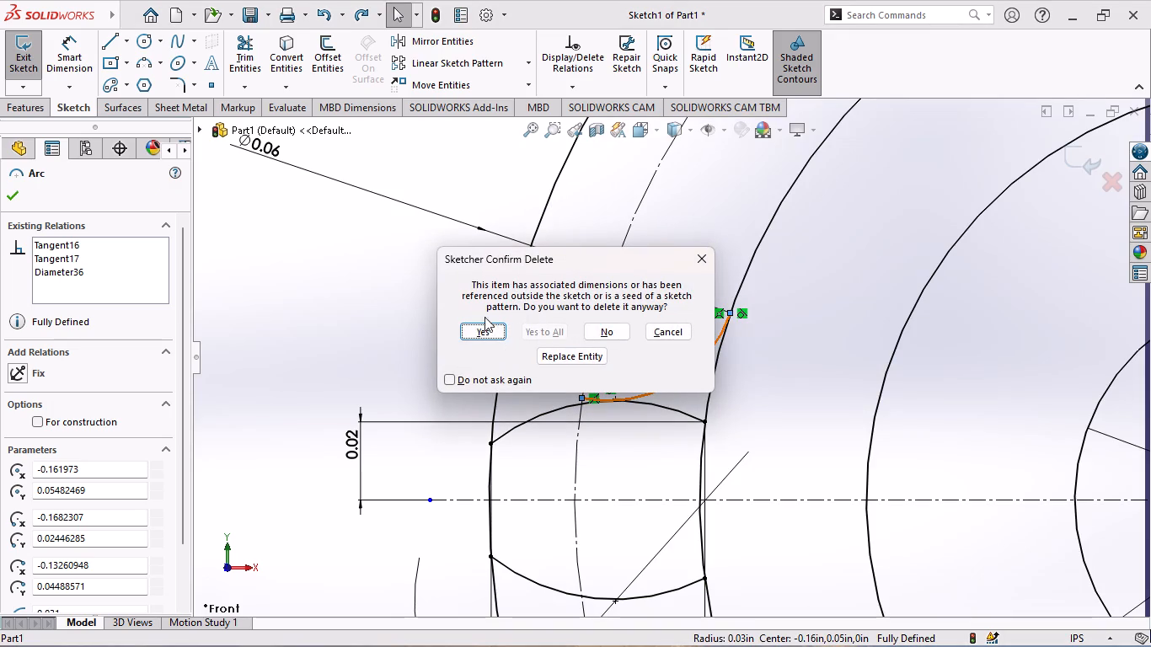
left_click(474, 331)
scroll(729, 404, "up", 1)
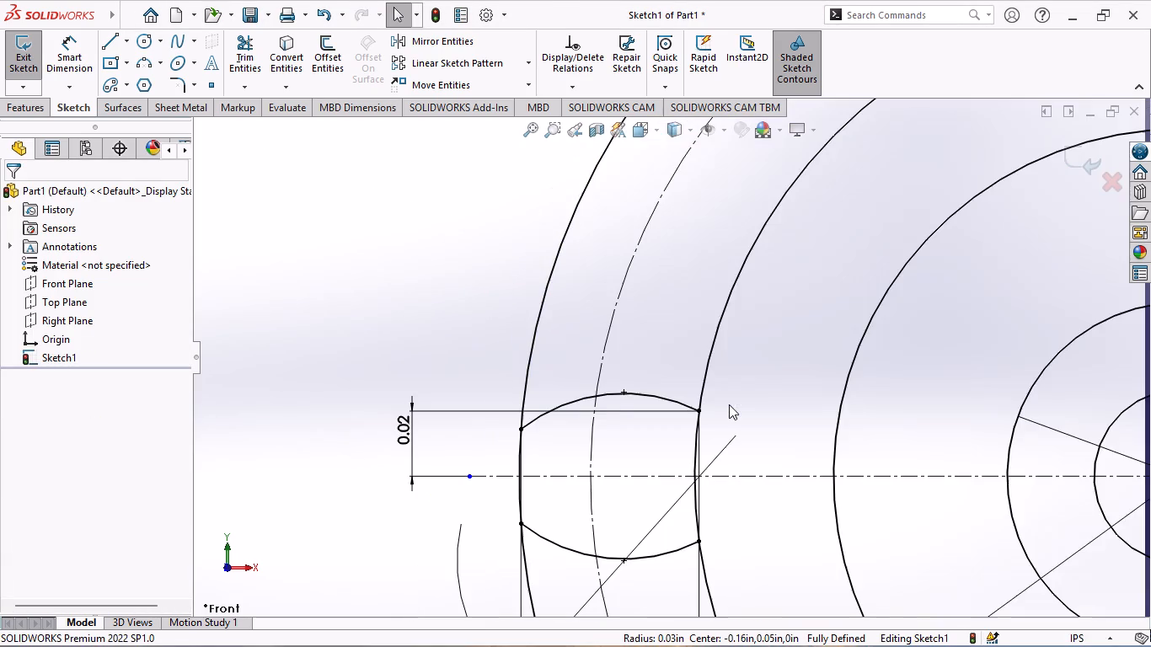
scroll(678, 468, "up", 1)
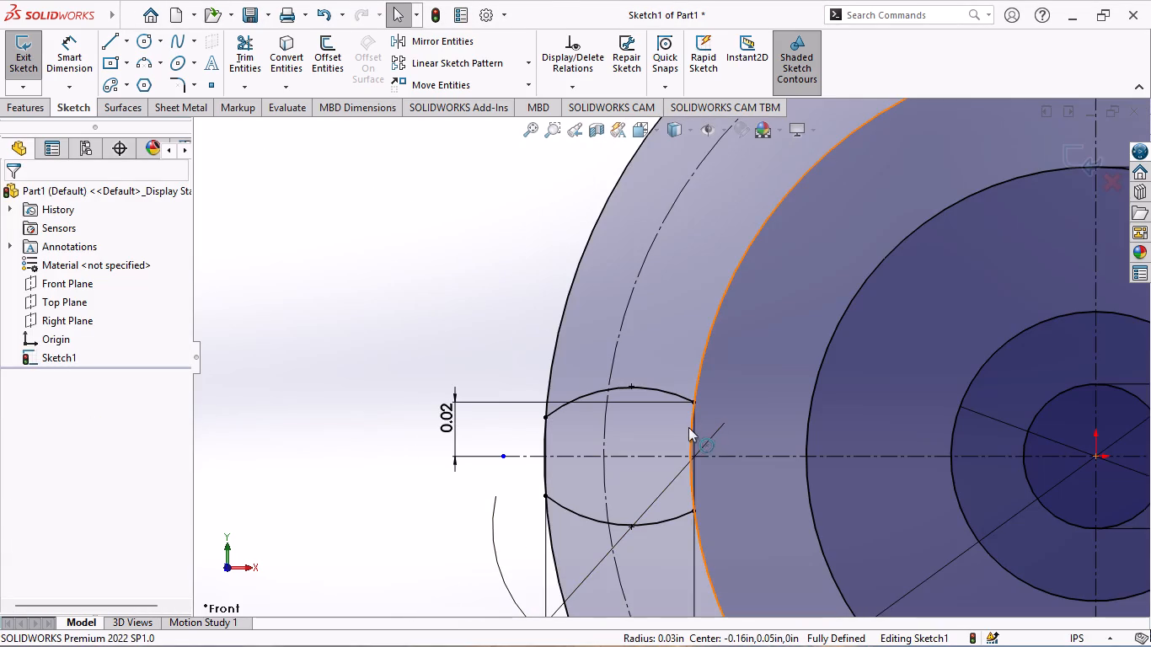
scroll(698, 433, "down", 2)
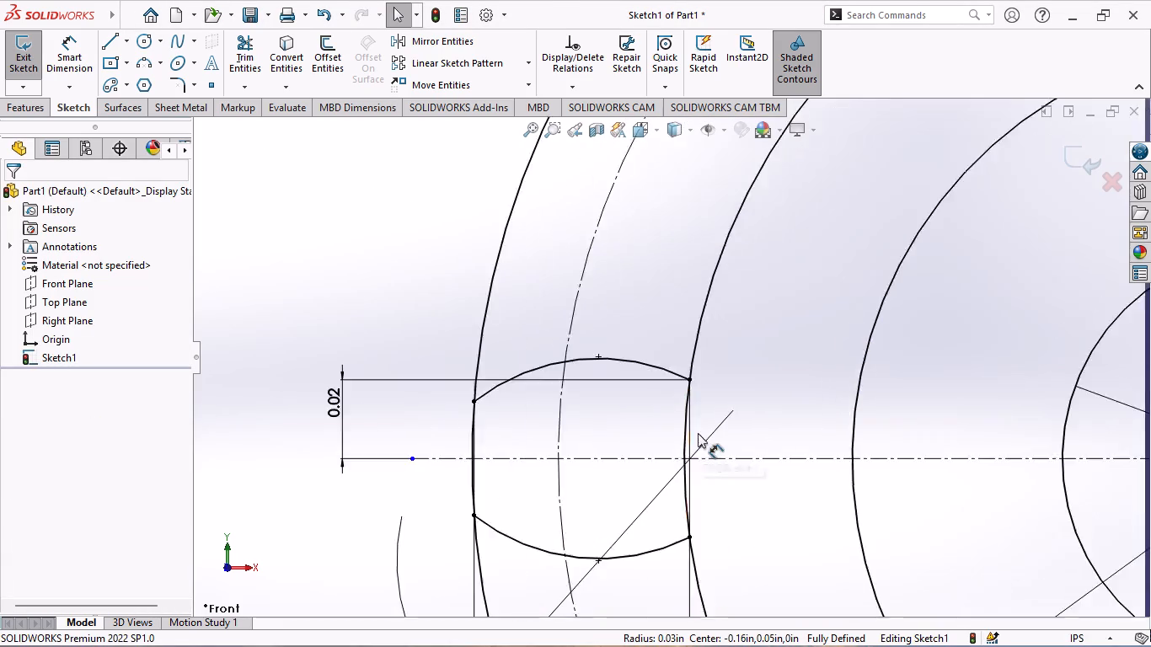
Sketch a three-point root arc of about 0.02 in radius from the center mark atop the upper tooth-flank arc to the 0.28 in circle.
scroll(698, 433, "down", 2)
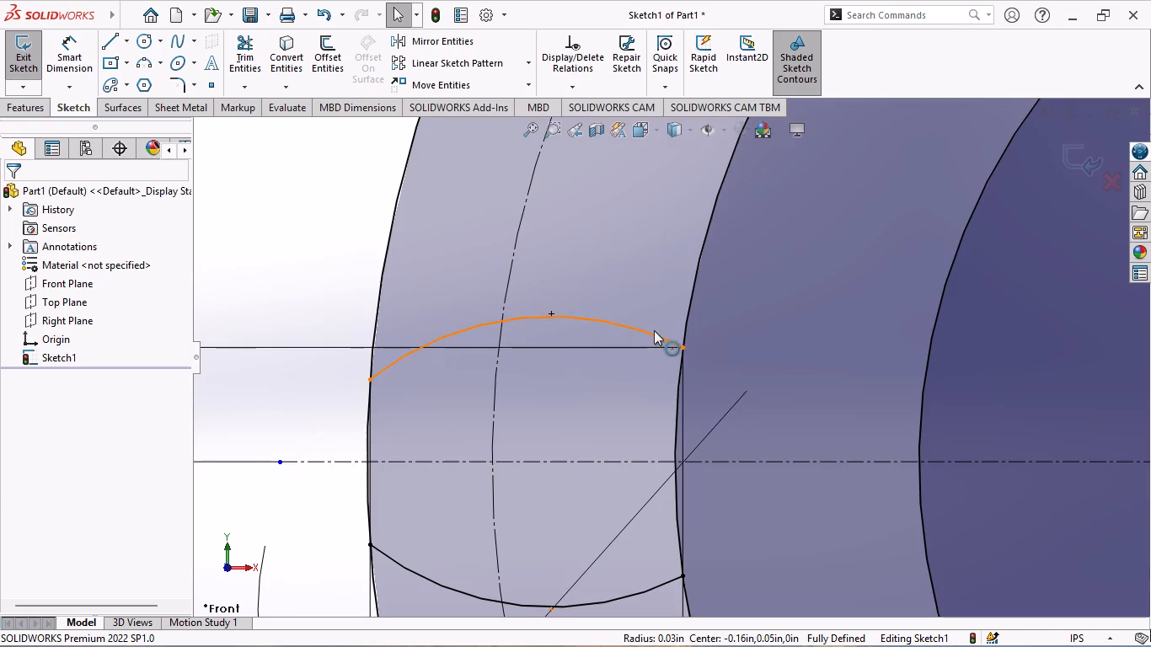
left_click(159, 60)
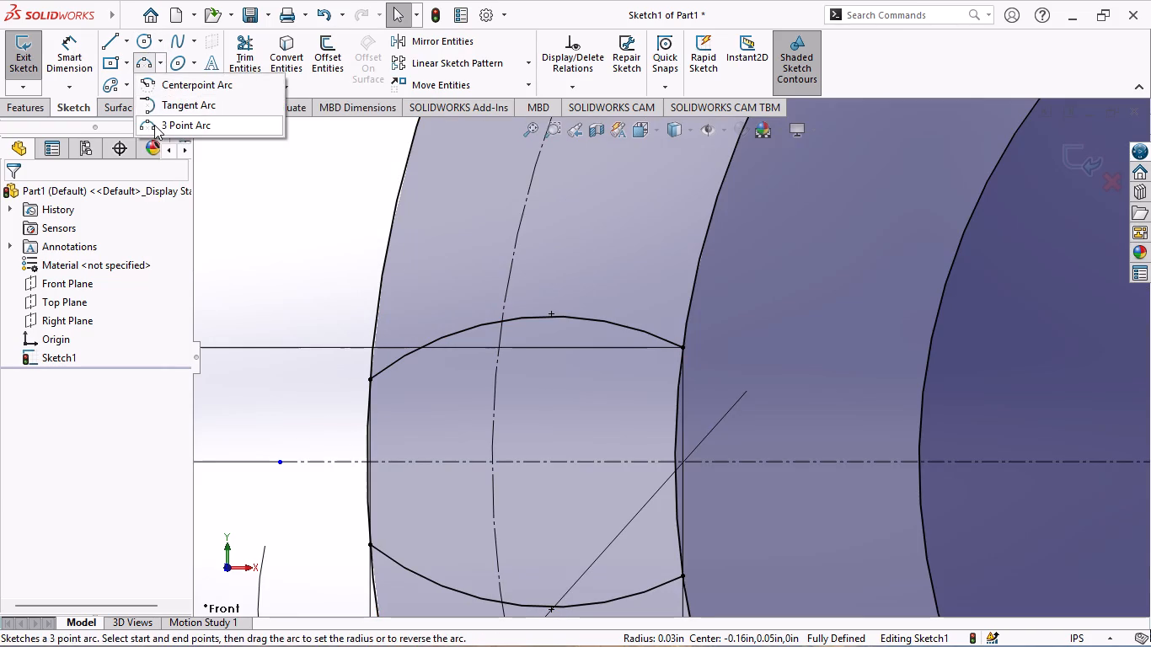
left_click(154, 125)
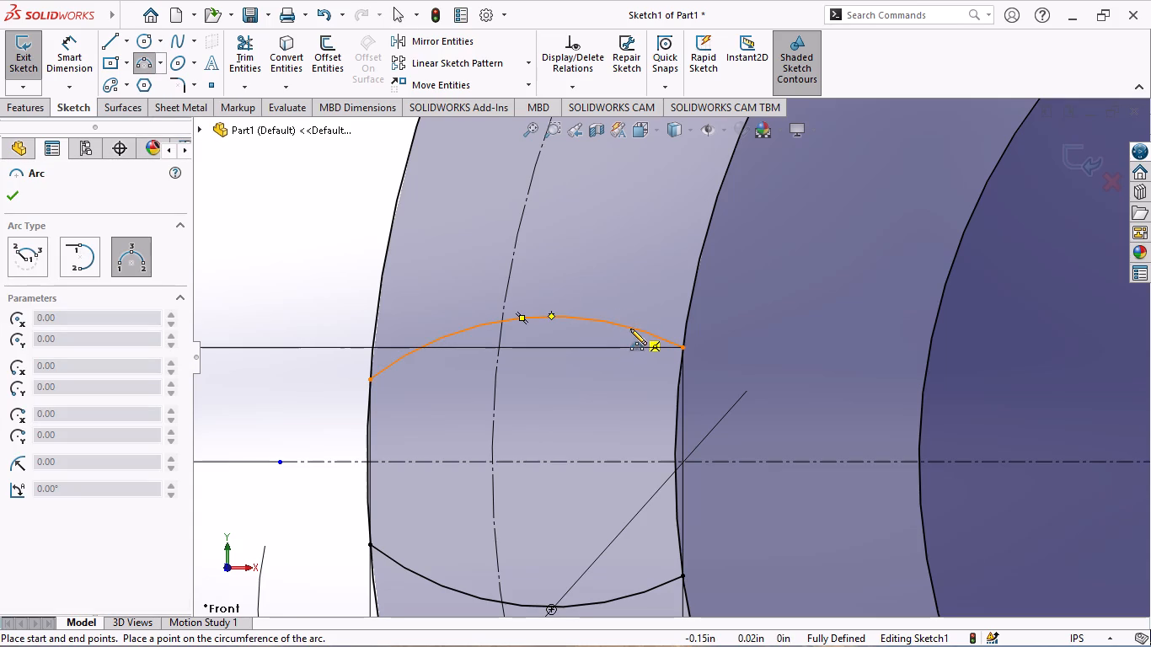
left_click(550, 313)
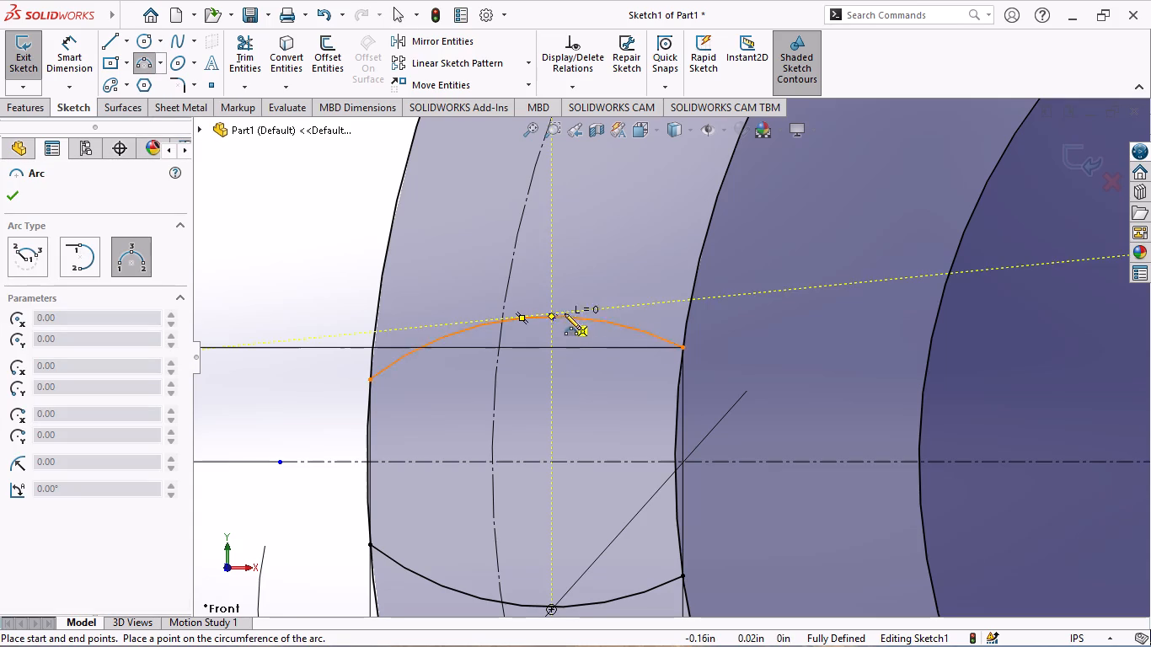
left_click(701, 255)
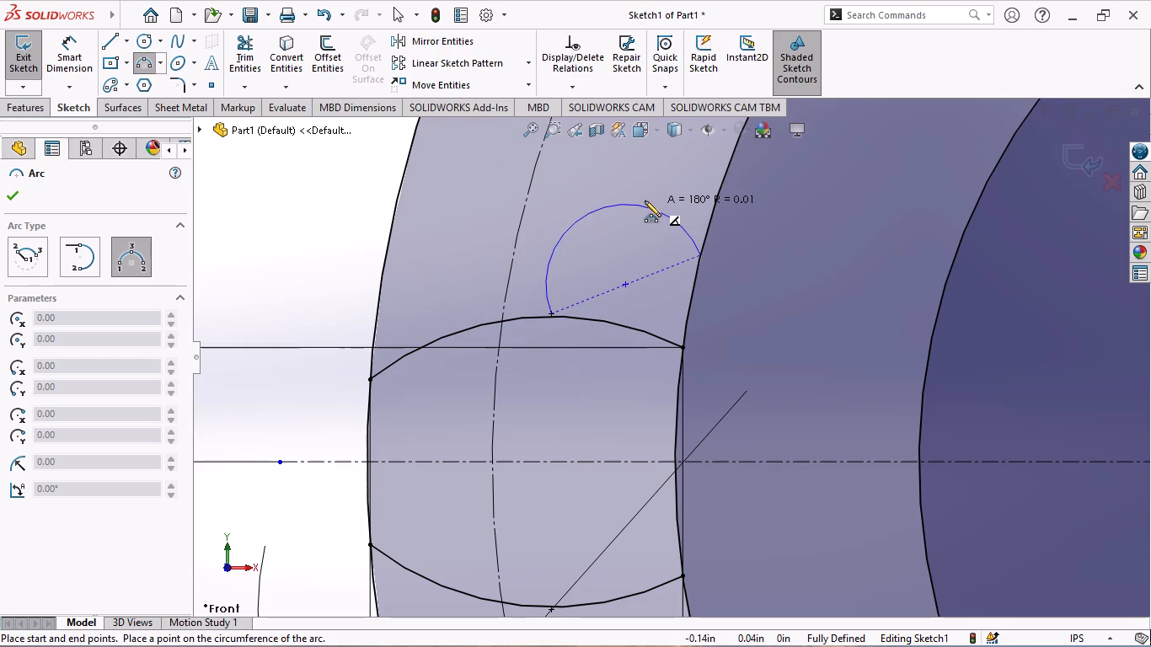
left_click(683, 281)
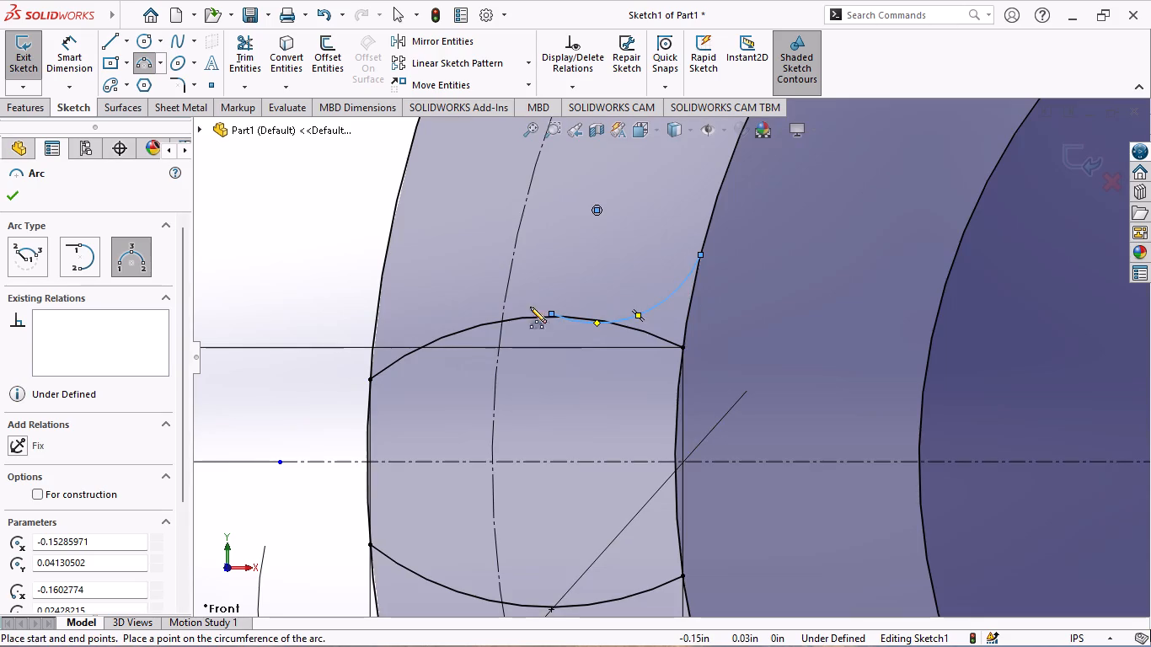
left_click(8, 191)
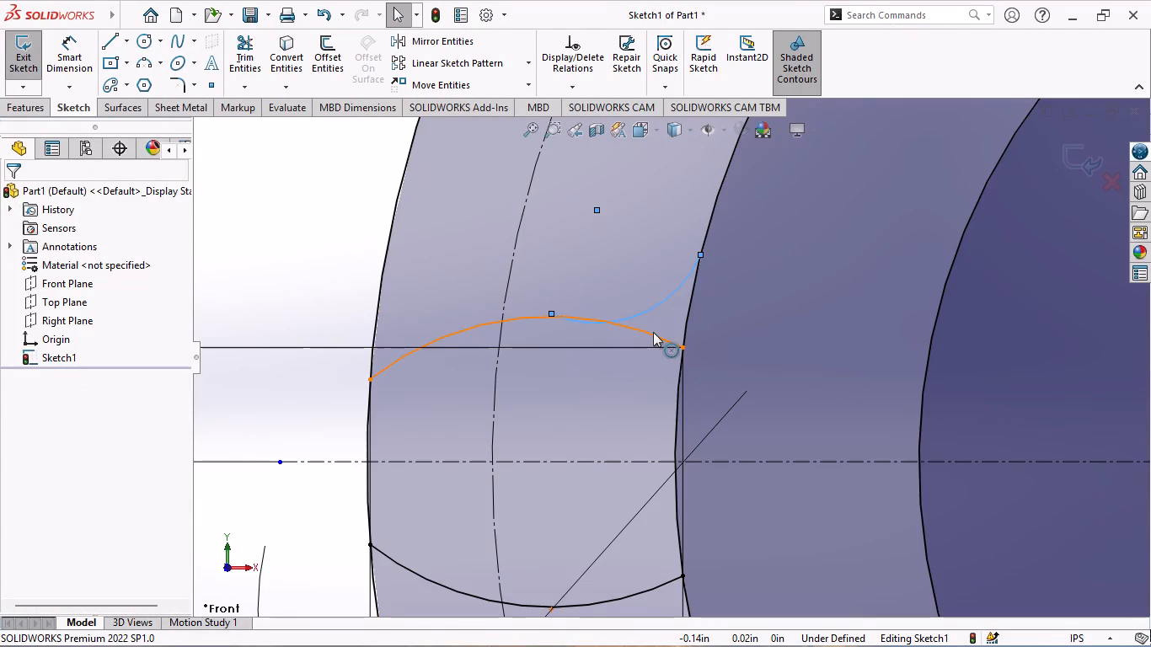
left_click(249, 198)
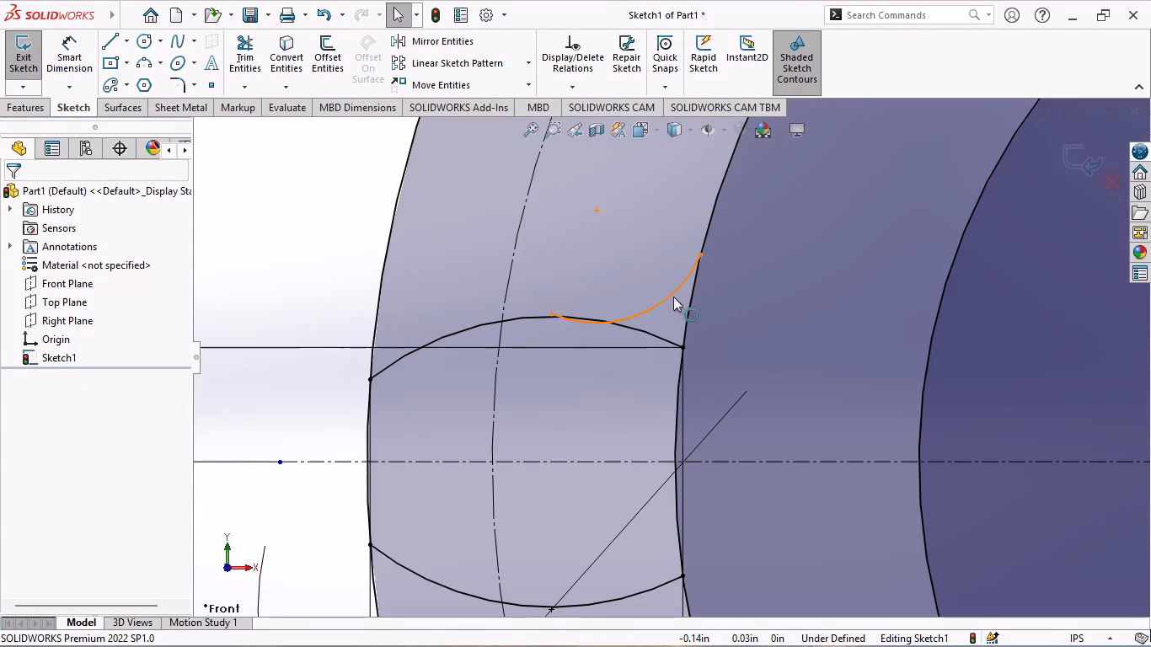
Make the new root arc tangent to the upper tooth-flank arc.
left_click(670, 296, "ctrl")
left_click(637, 324, "ctrl")
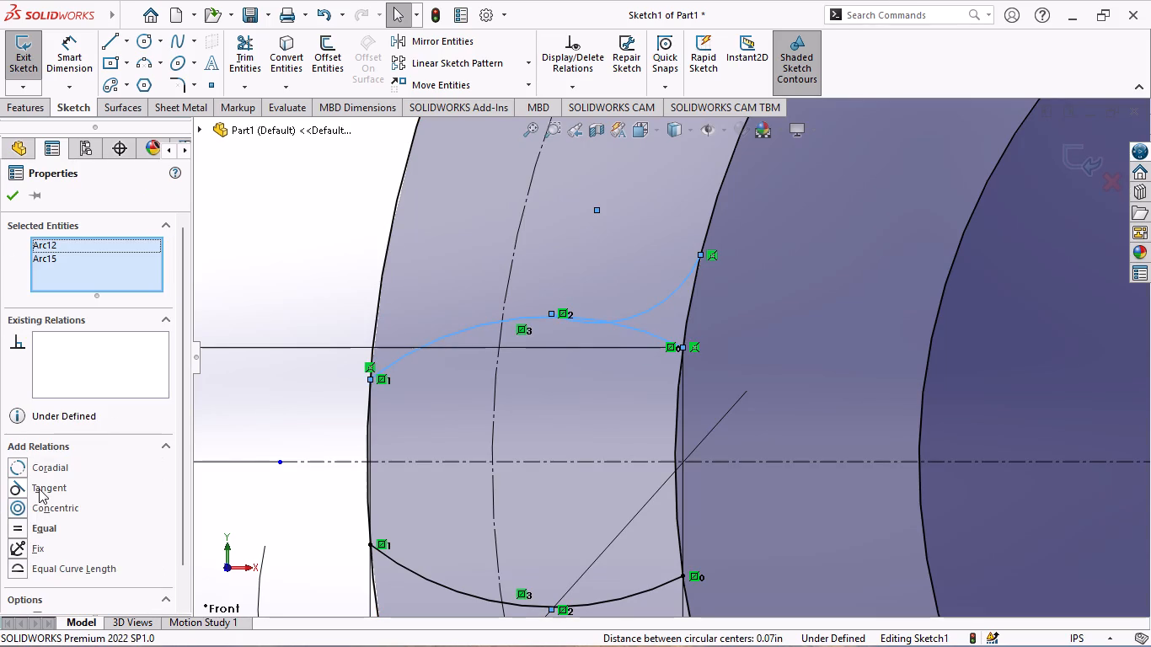
left_click(40, 486)
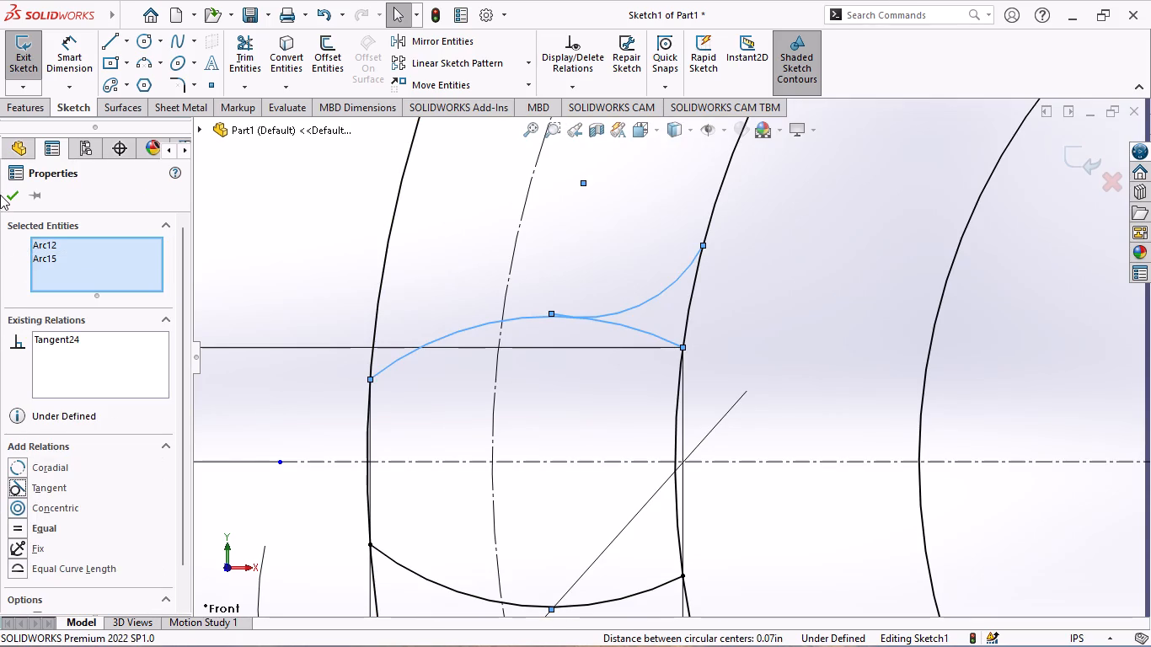
left_click(3, 193)
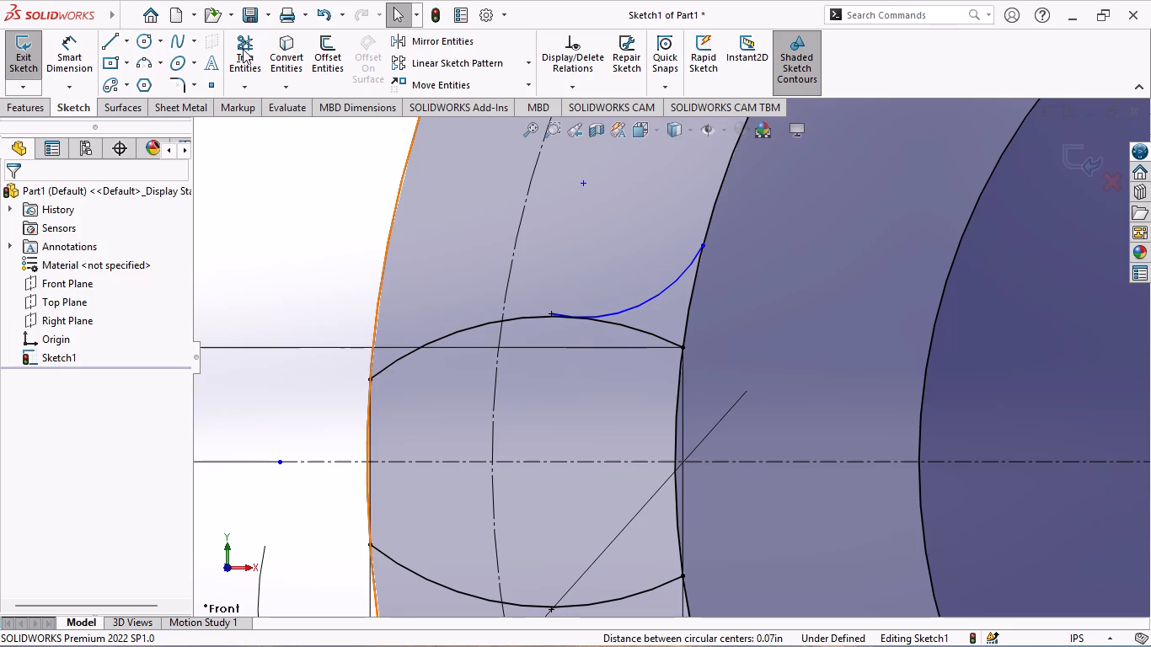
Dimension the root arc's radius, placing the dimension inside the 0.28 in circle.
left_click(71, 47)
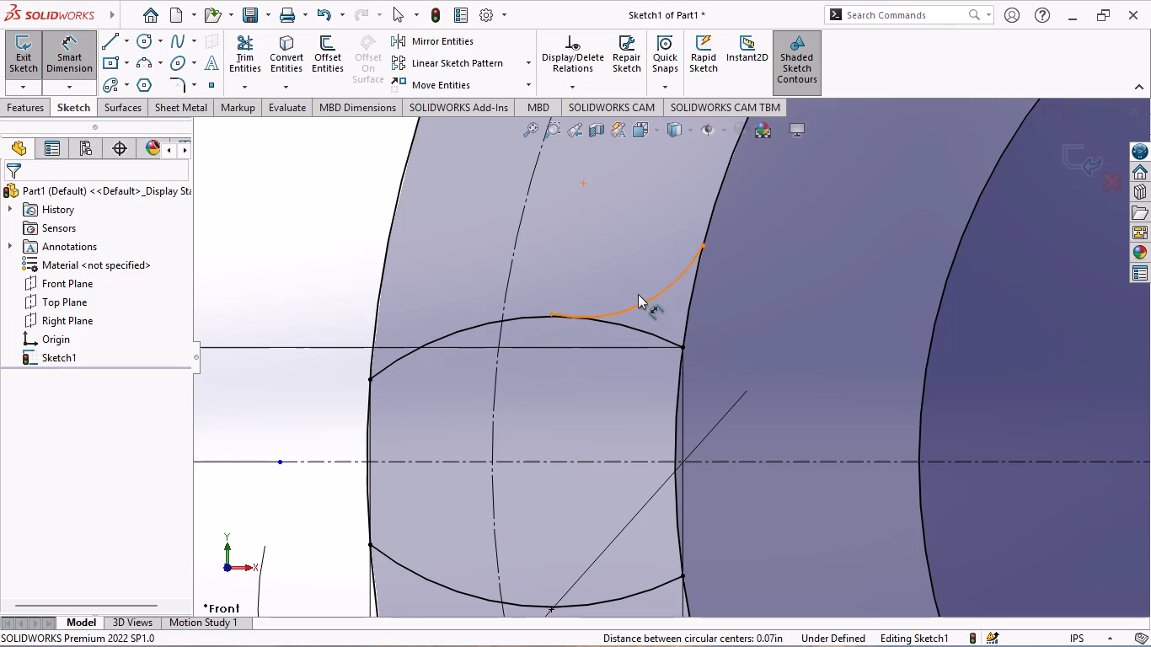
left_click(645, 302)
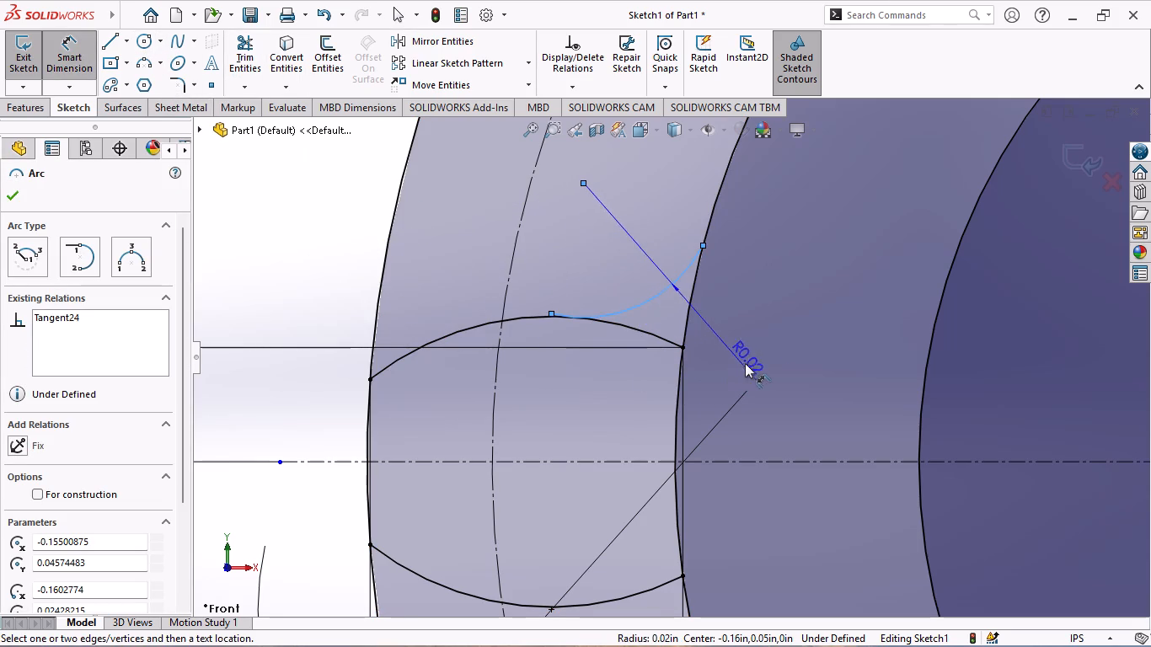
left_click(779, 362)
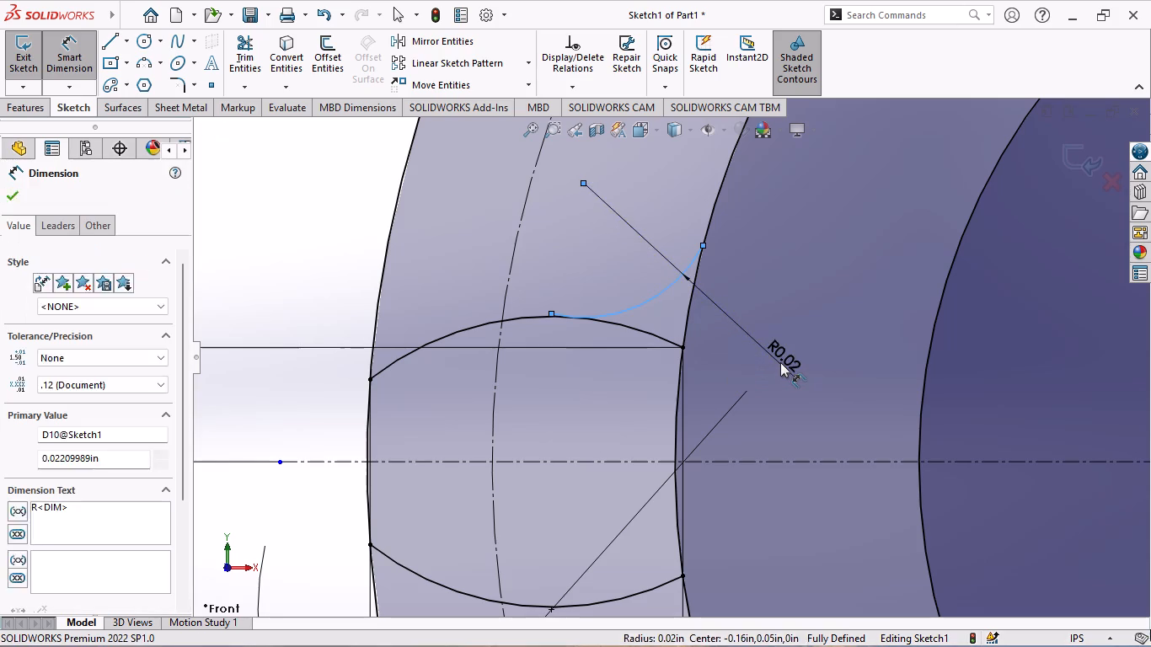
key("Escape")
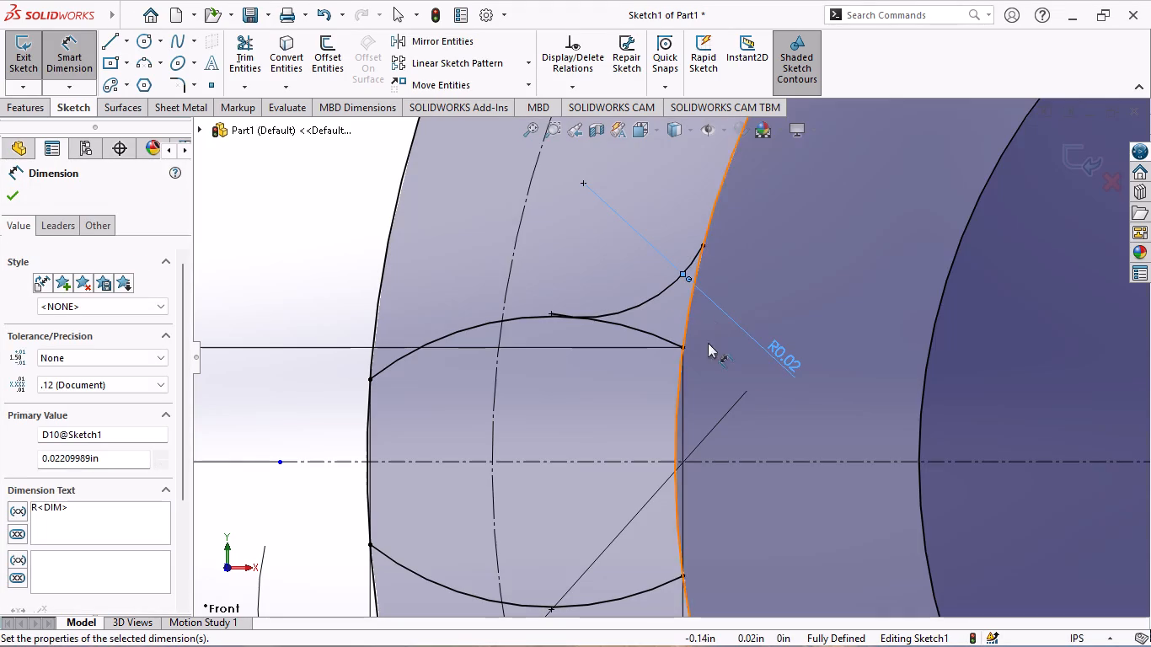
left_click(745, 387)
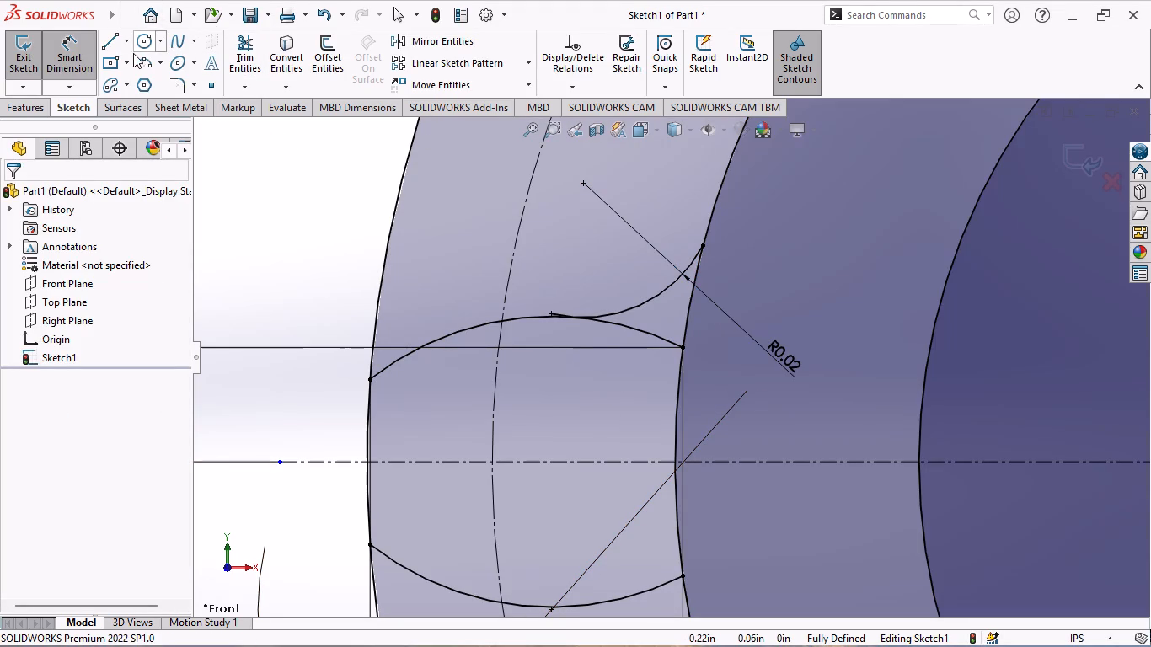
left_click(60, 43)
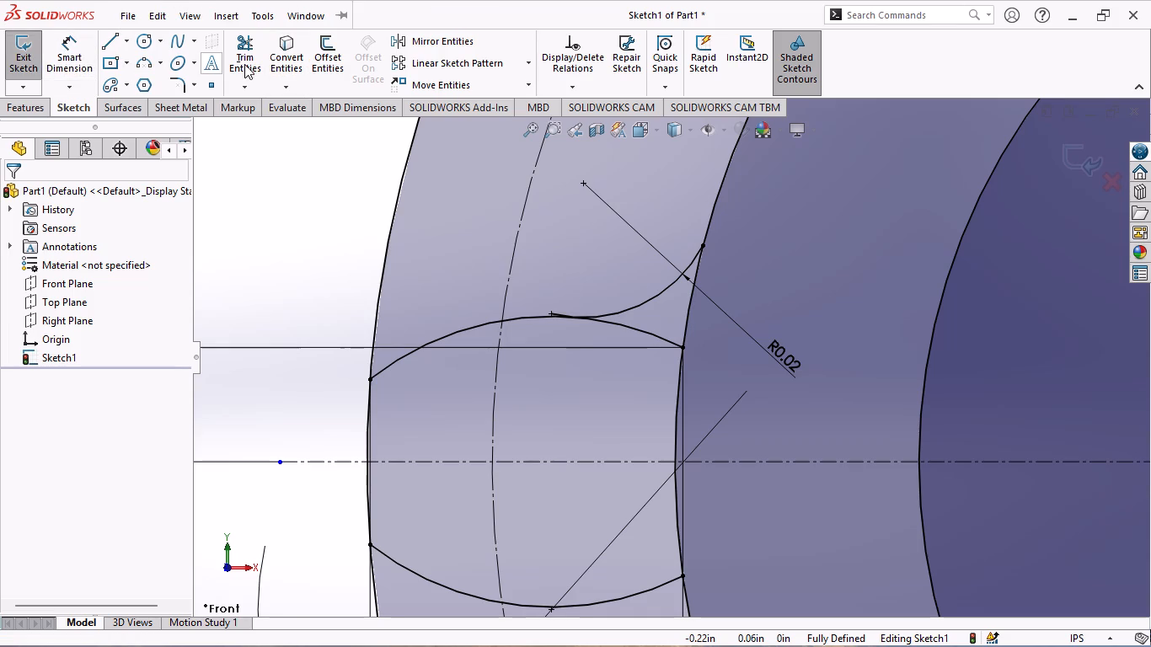
Trim the short outer end of the root arc back to its tangent point on the upper tooth-flank arc.
left_click(244, 58)
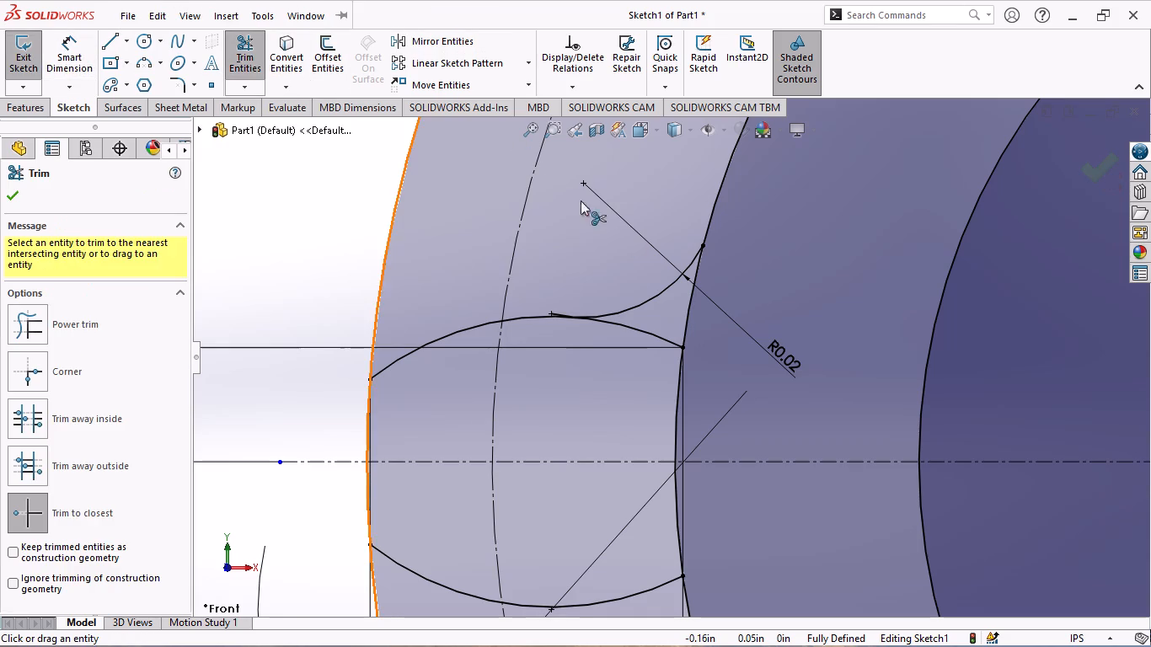
scroll(645, 270, "down", 4)
scroll(611, 340, "down", 2)
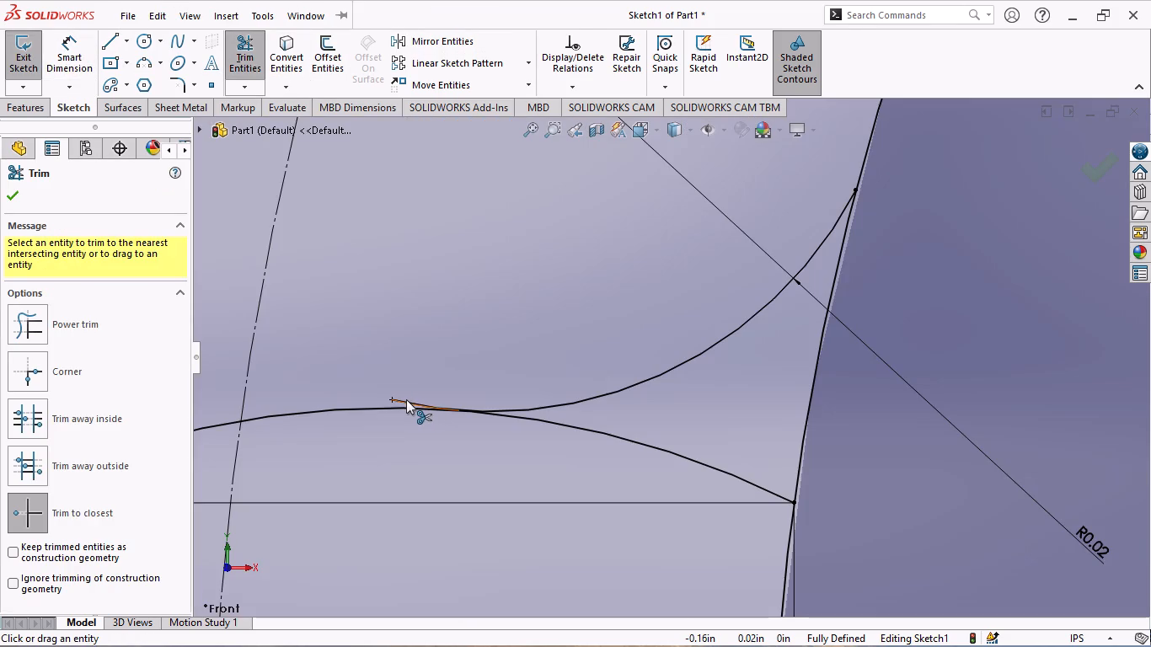
left_click(406, 399)
scroll(613, 376, "up", 3)
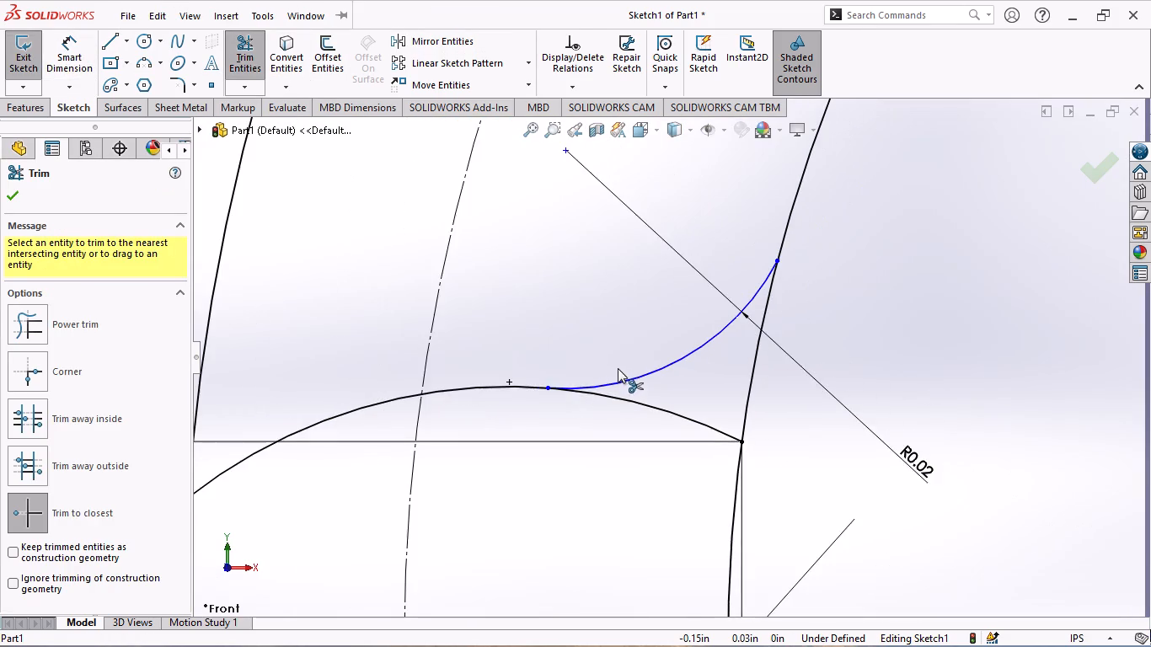
scroll(624, 363, "up", 4)
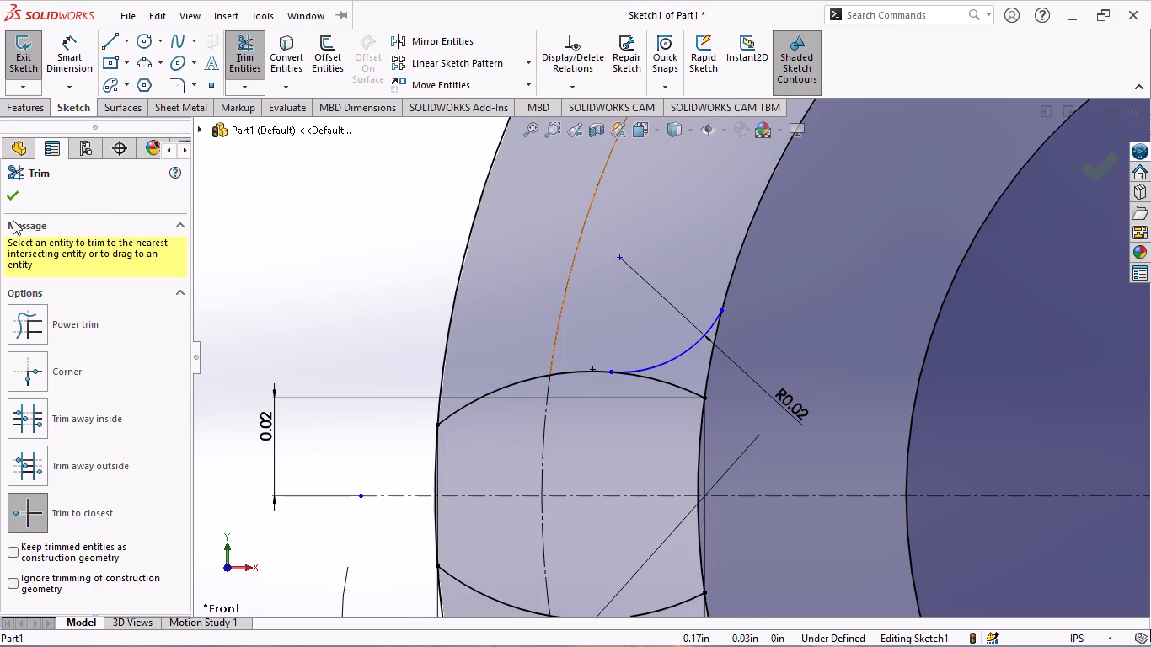
left_click(12, 195)
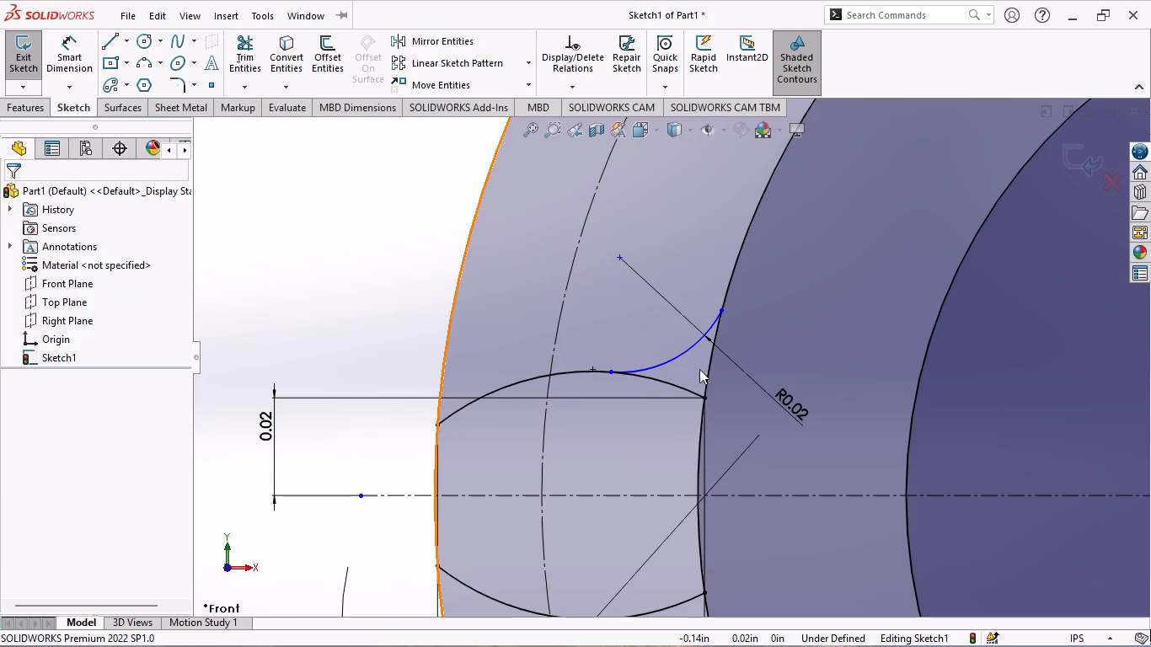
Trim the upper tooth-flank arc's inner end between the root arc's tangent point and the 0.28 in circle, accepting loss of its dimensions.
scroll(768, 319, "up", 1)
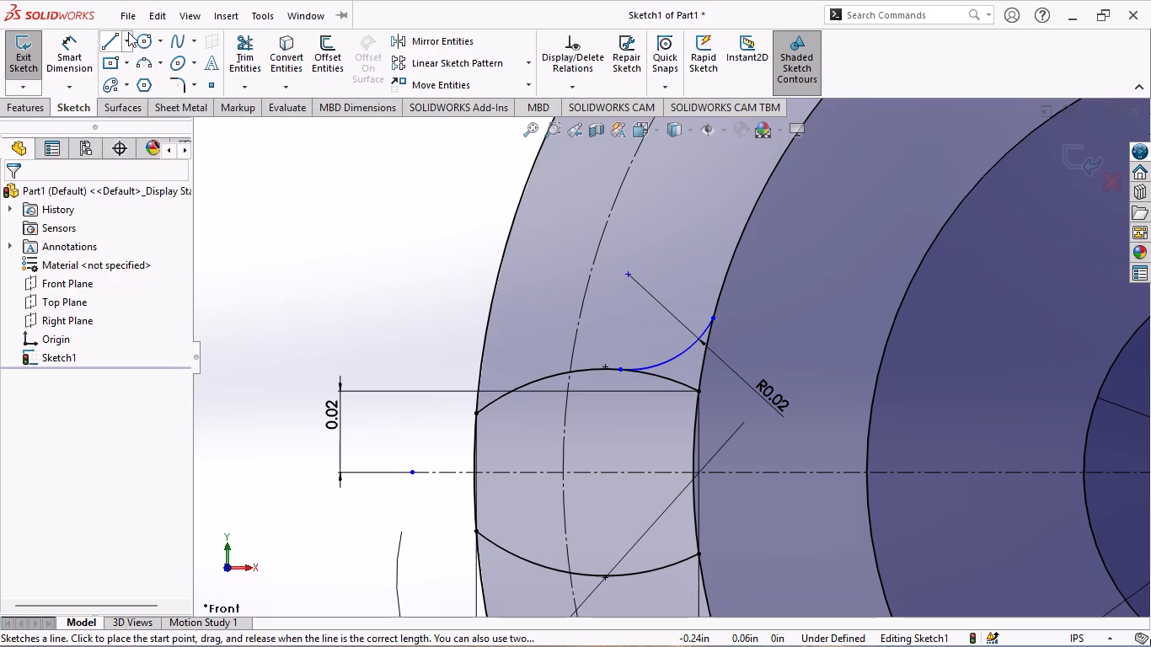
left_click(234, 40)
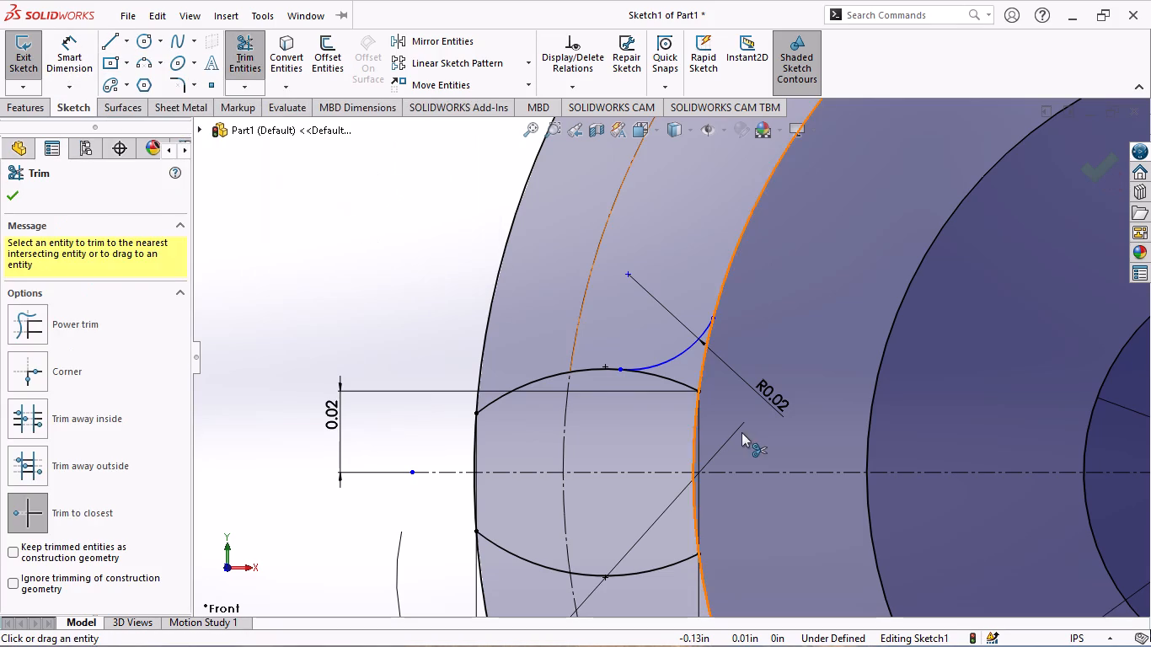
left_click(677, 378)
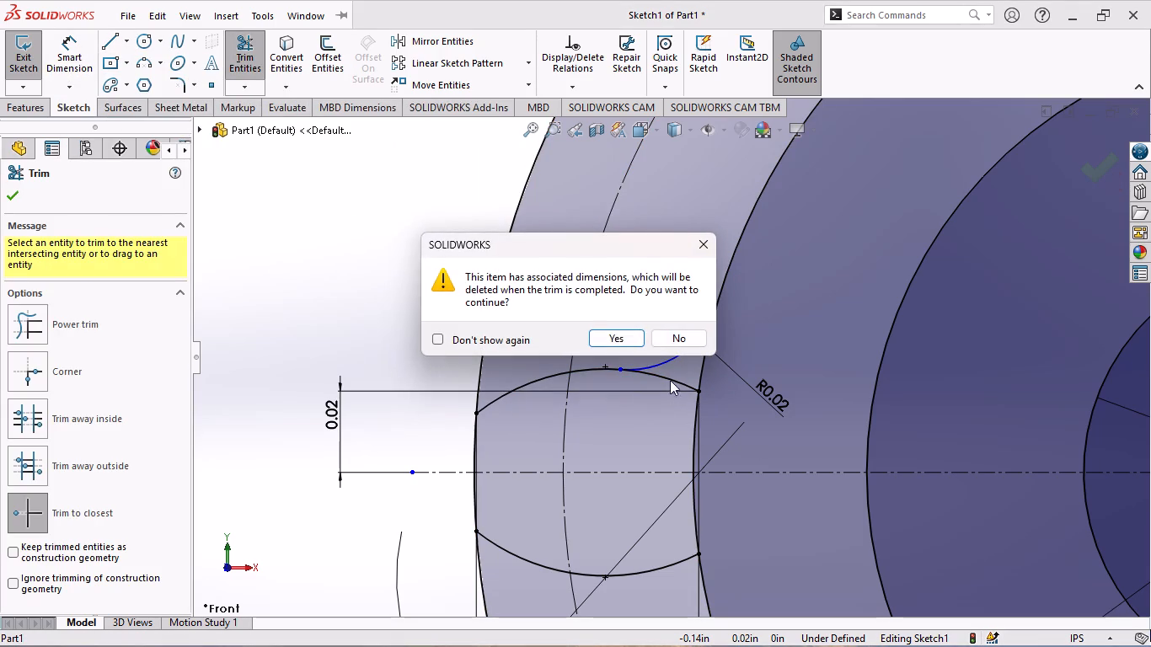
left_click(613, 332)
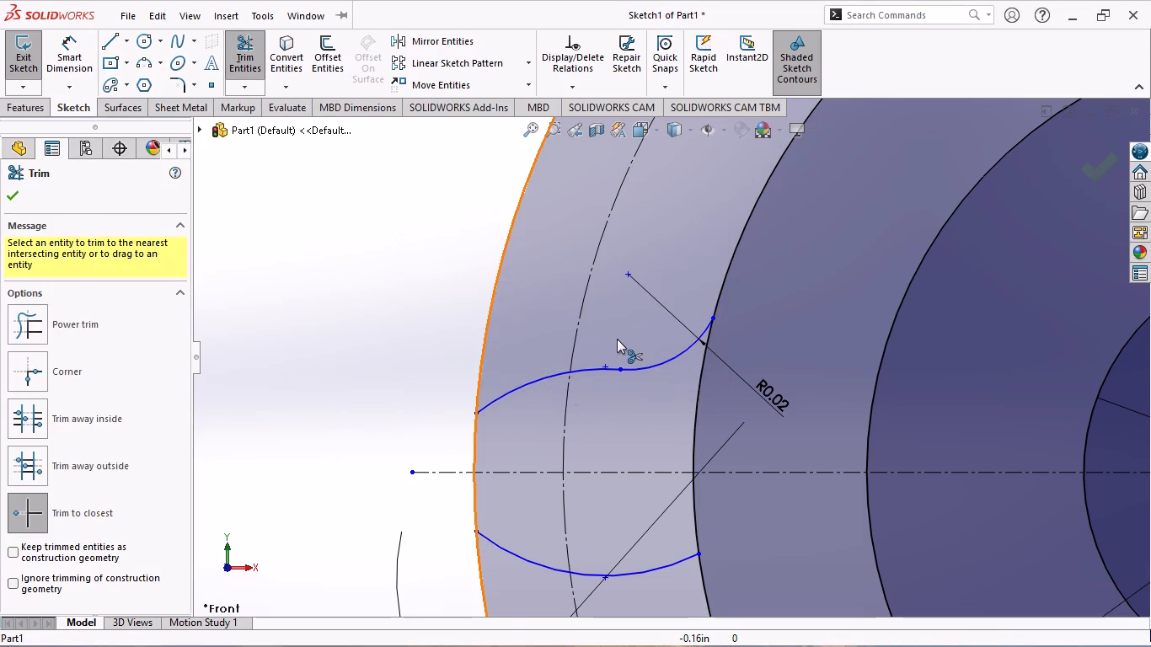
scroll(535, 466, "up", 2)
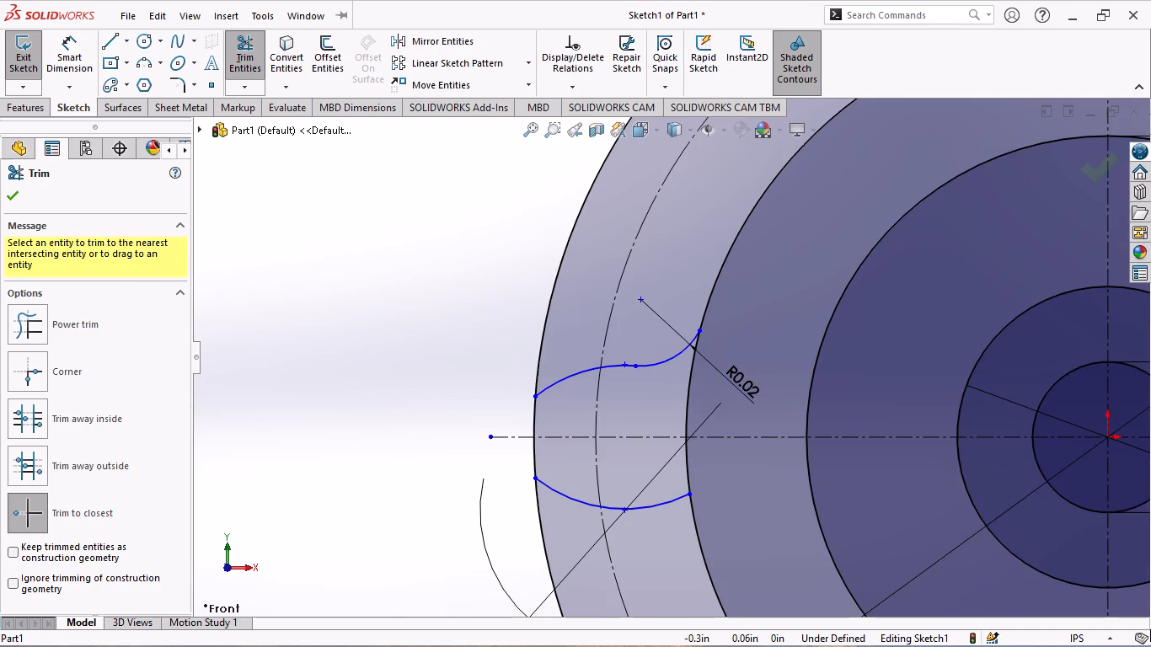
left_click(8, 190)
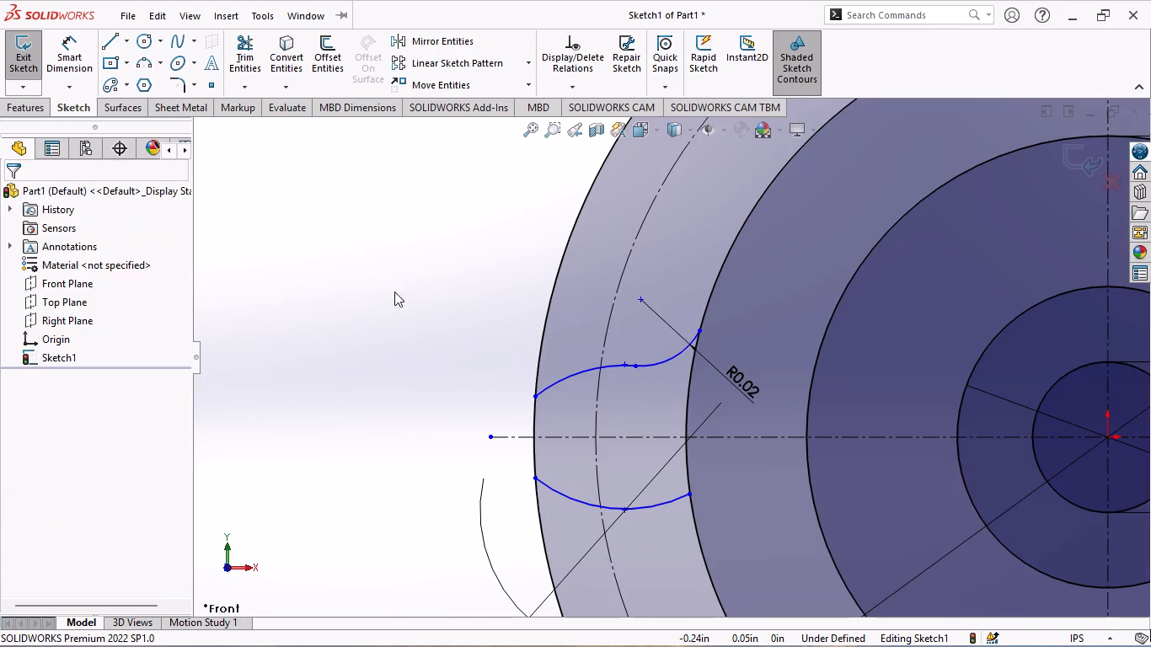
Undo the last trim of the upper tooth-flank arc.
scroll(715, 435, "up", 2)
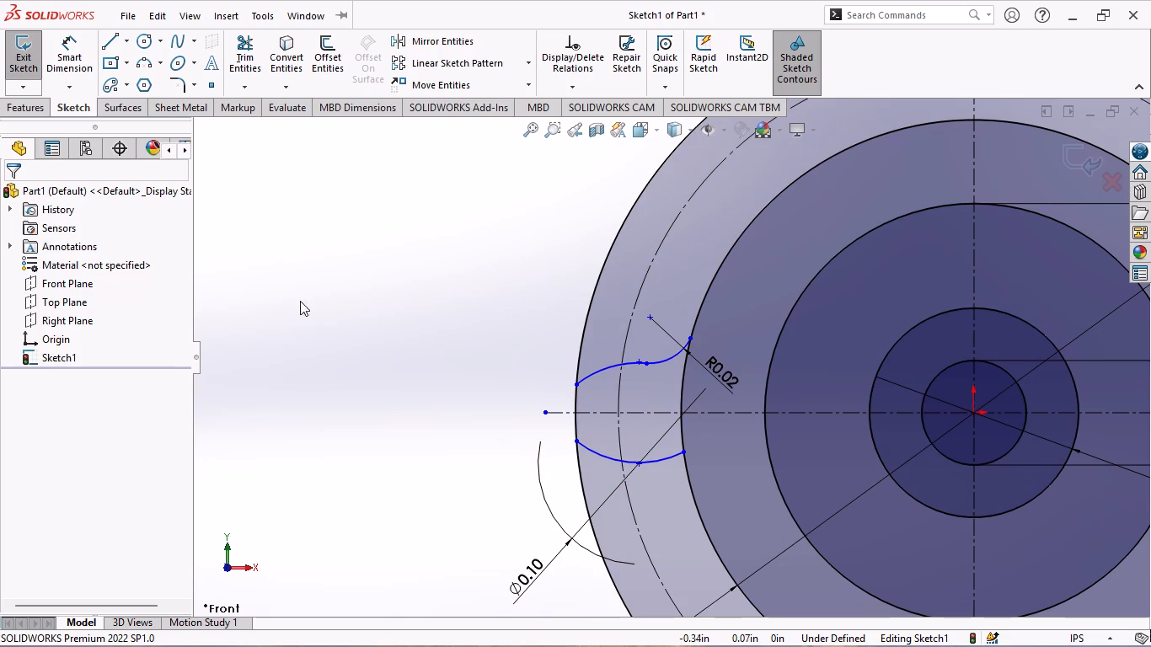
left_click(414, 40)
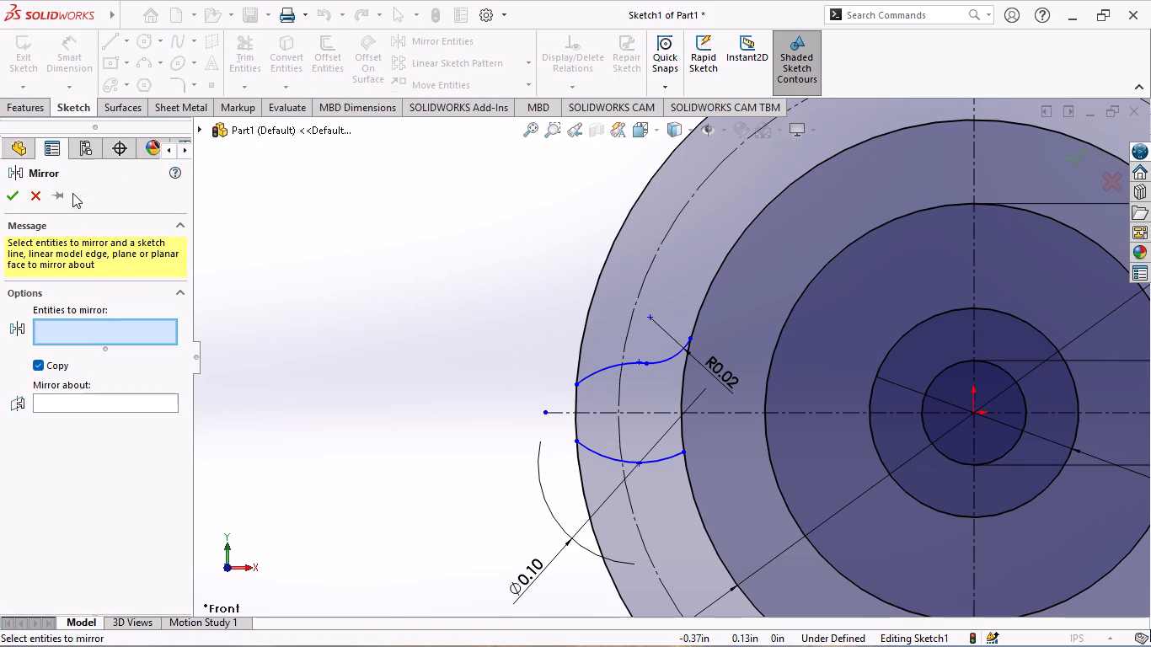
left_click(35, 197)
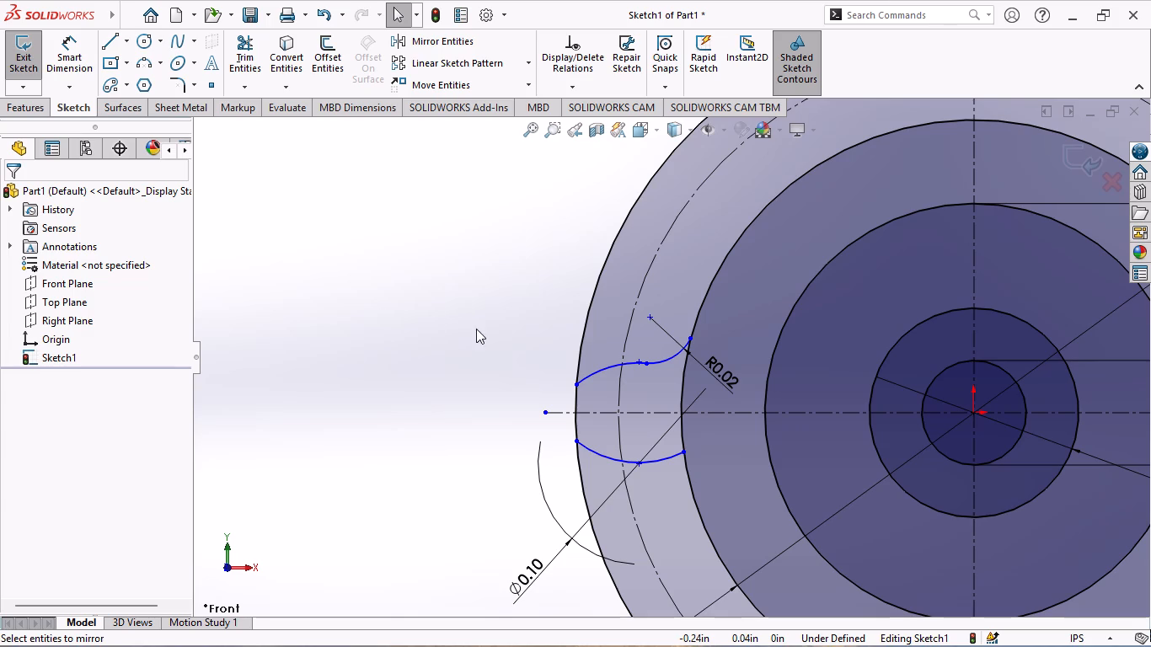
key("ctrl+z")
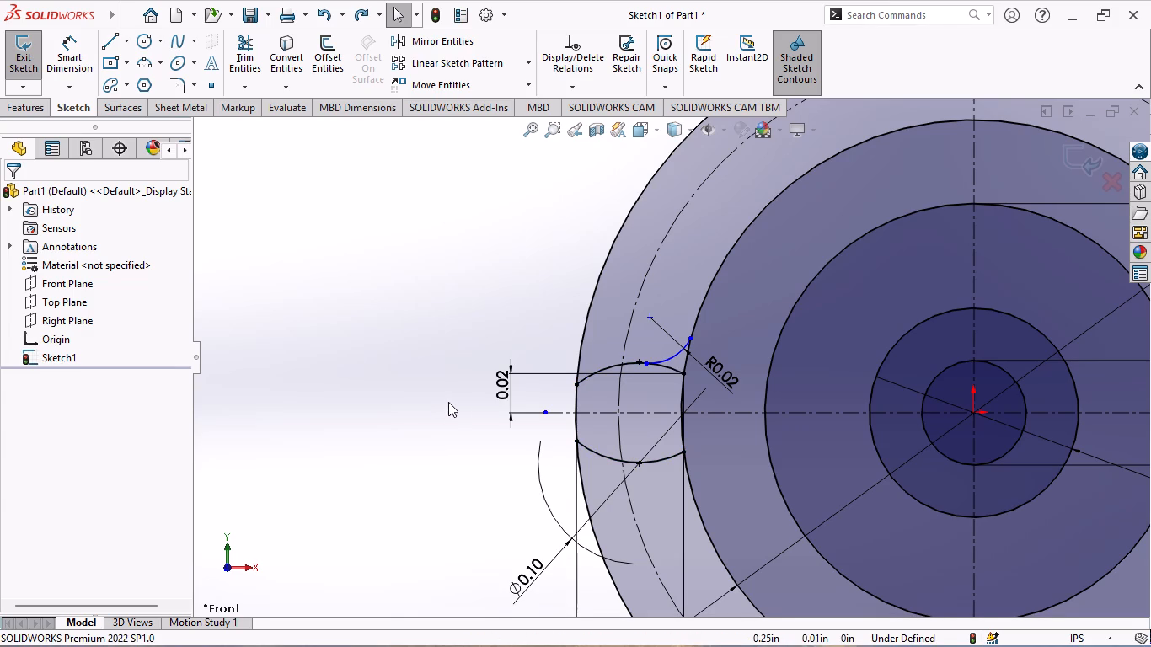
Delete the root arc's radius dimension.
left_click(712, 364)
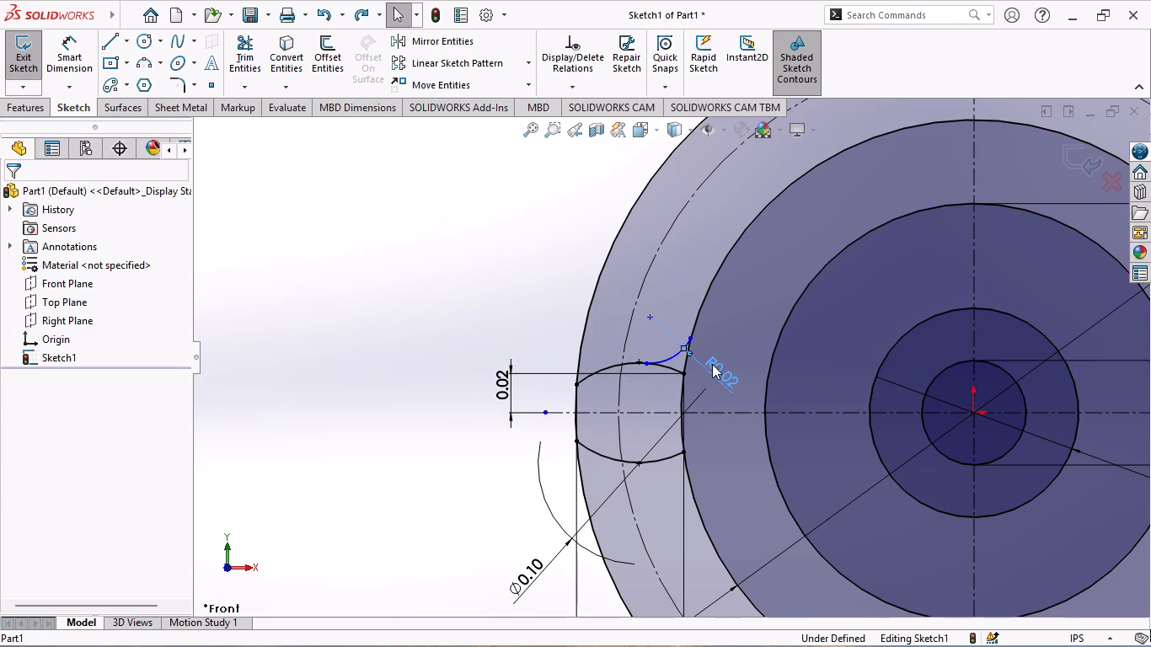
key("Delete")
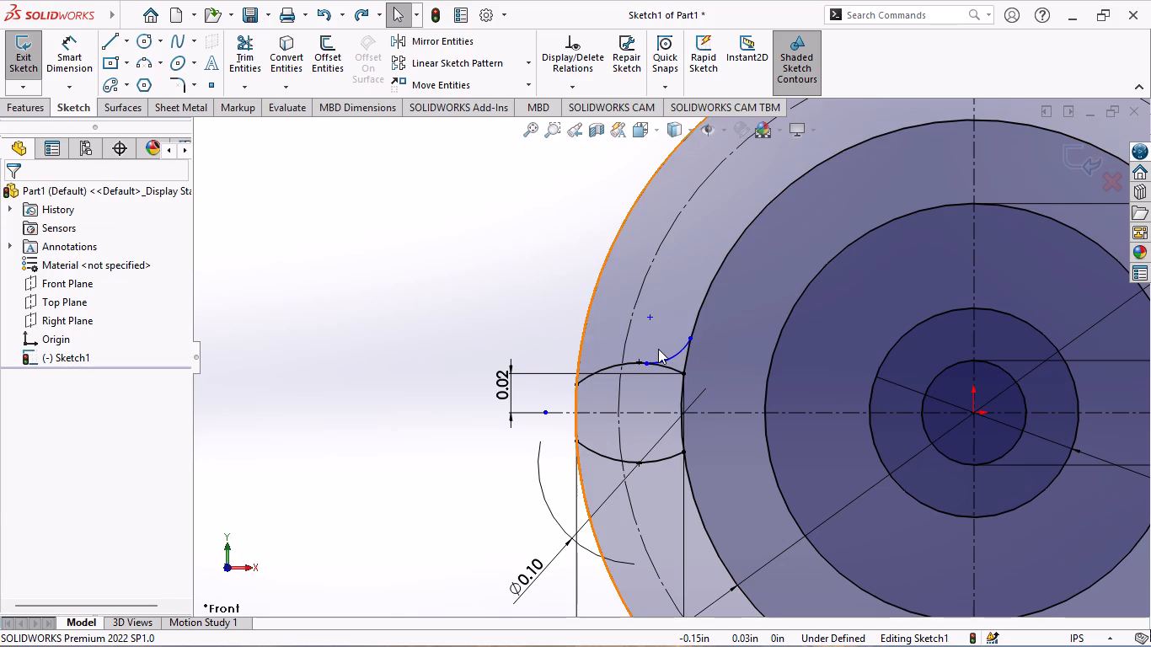
Delete the root arc between the upper tooth-flank arc and the 0.28 in circle.
left_click(670, 356)
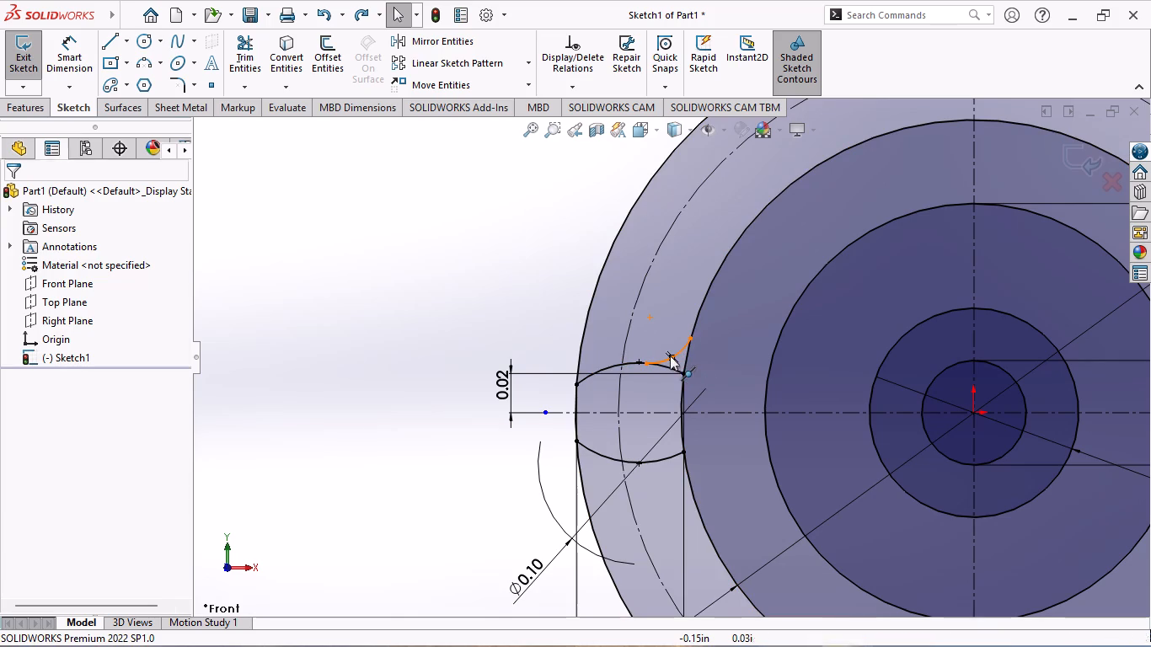
key("Delete")
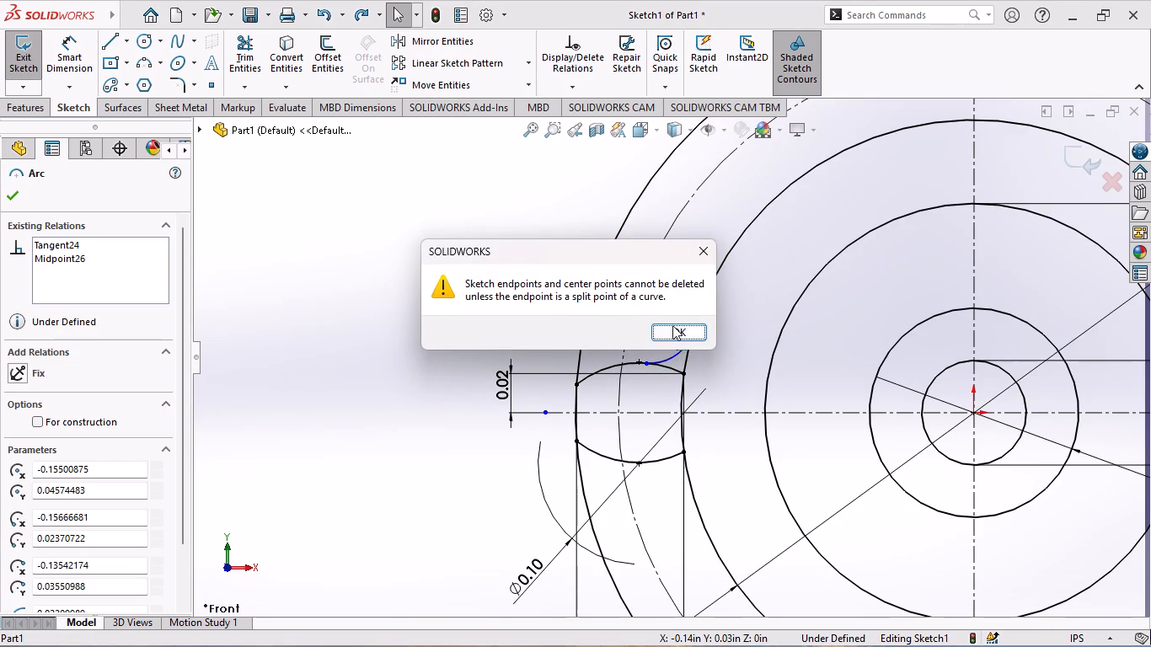
left_click(672, 330)
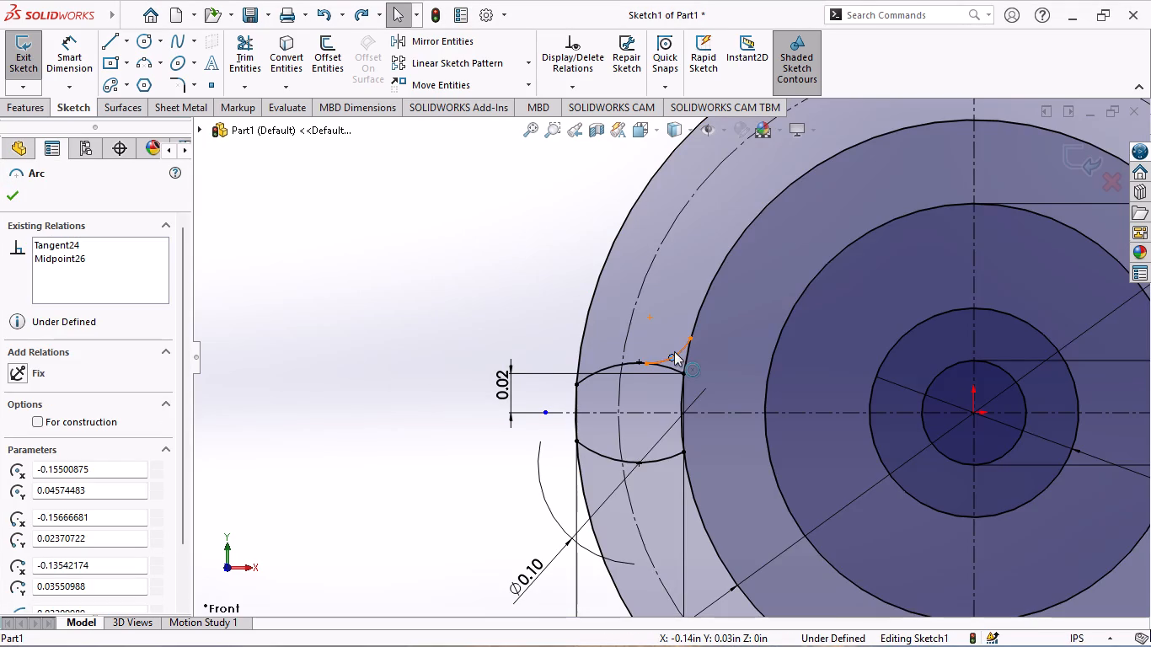
left_click(679, 350)
key("Delete")
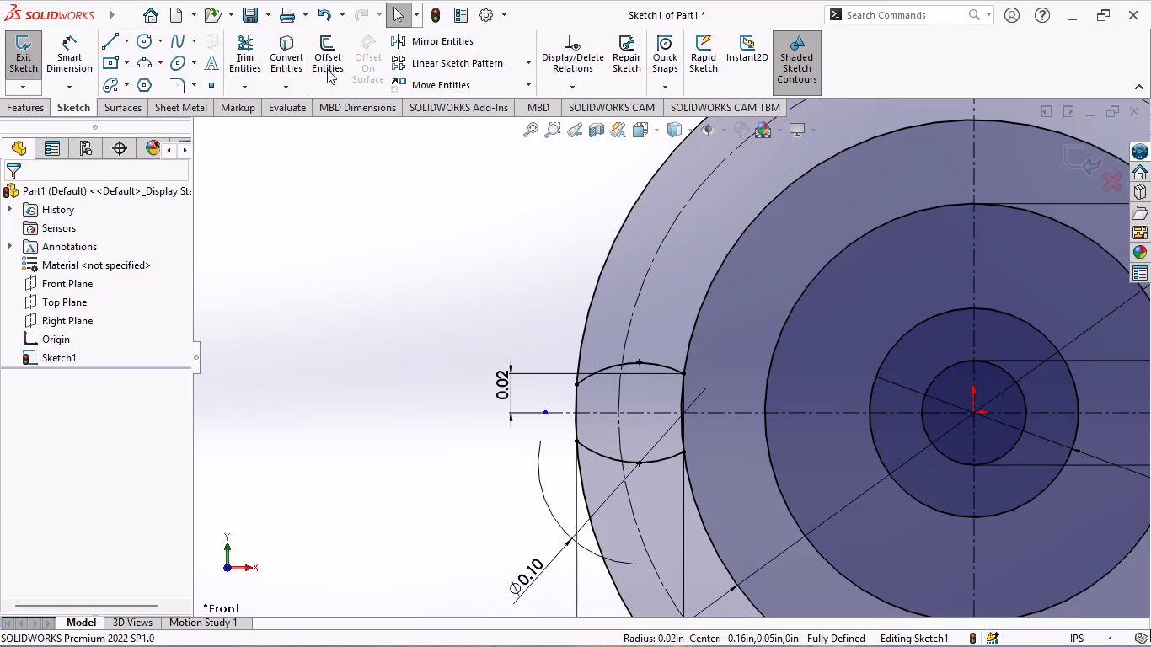
Sketch a root circle of about 0.013 in radius above the tooth, tangent to the 0.28 in circle and overlapping the upper flank arc.
left_click(138, 40)
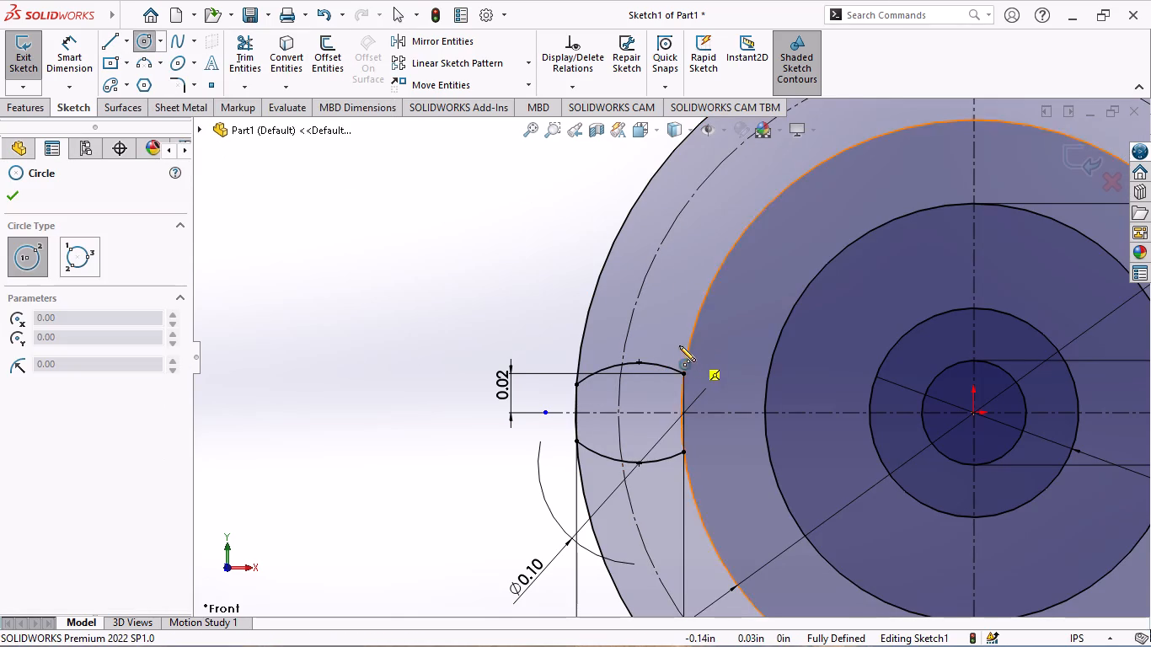
left_click(661, 340)
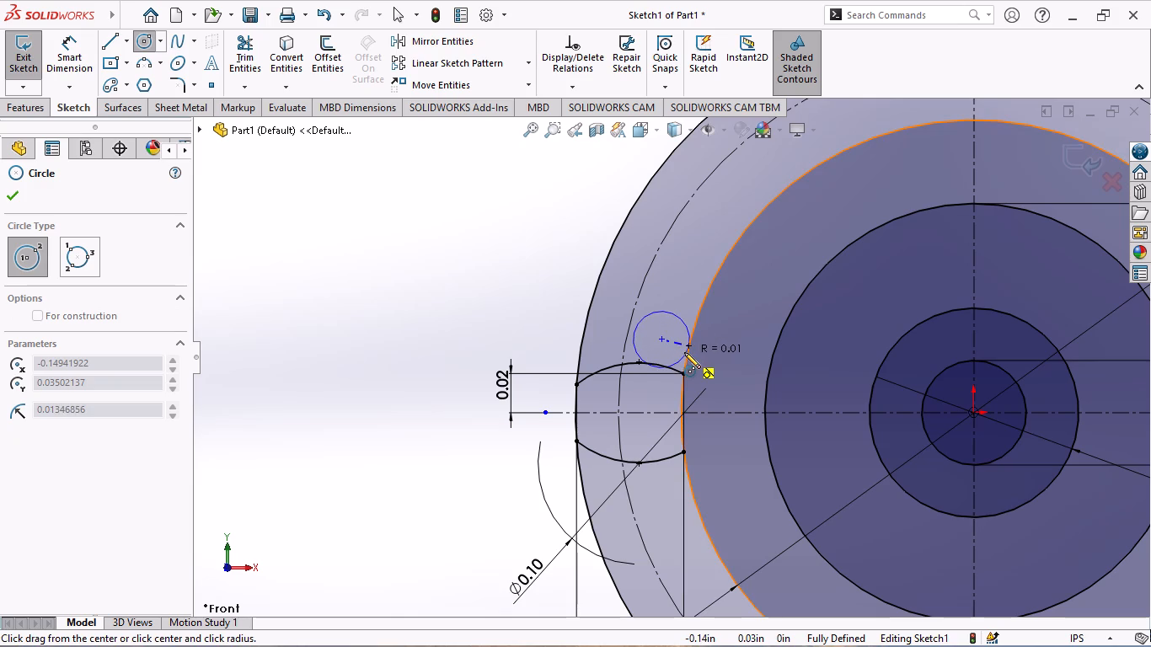
left_click(684, 352)
key("Escape")
key("Escape")
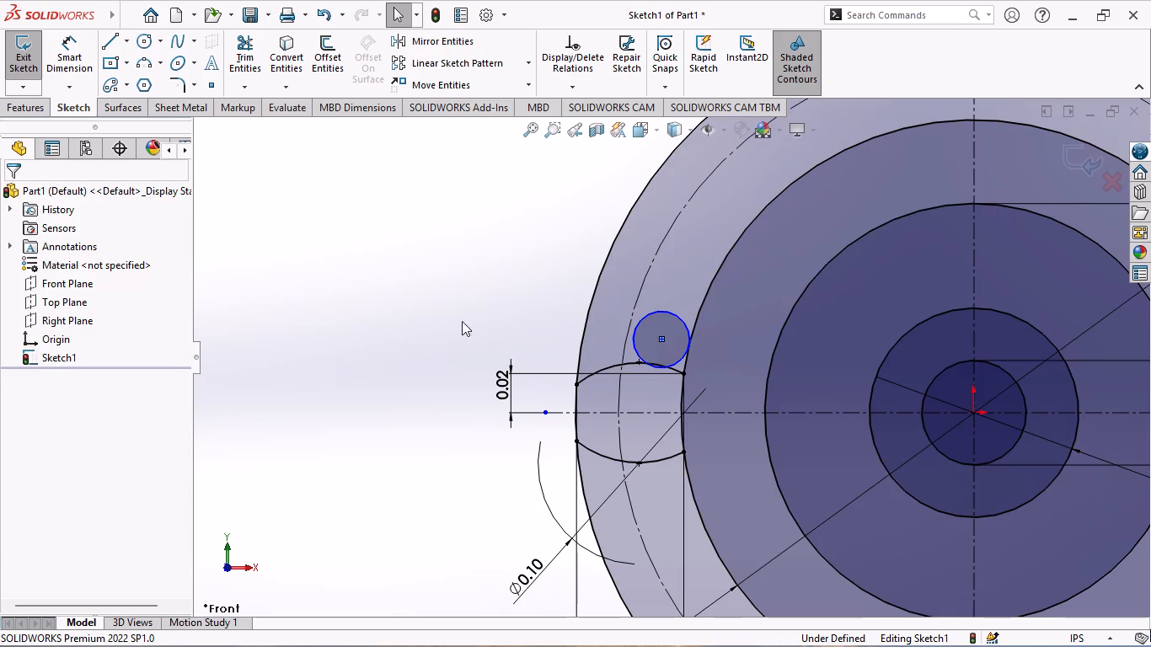
key("Escape")
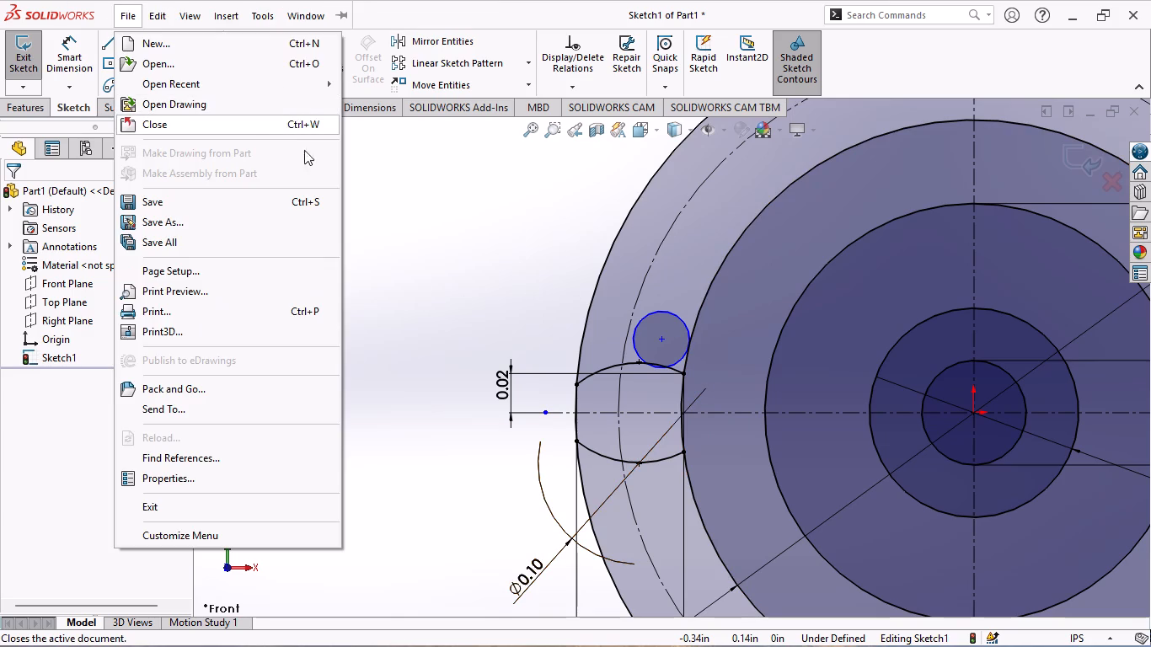
left_click(461, 236)
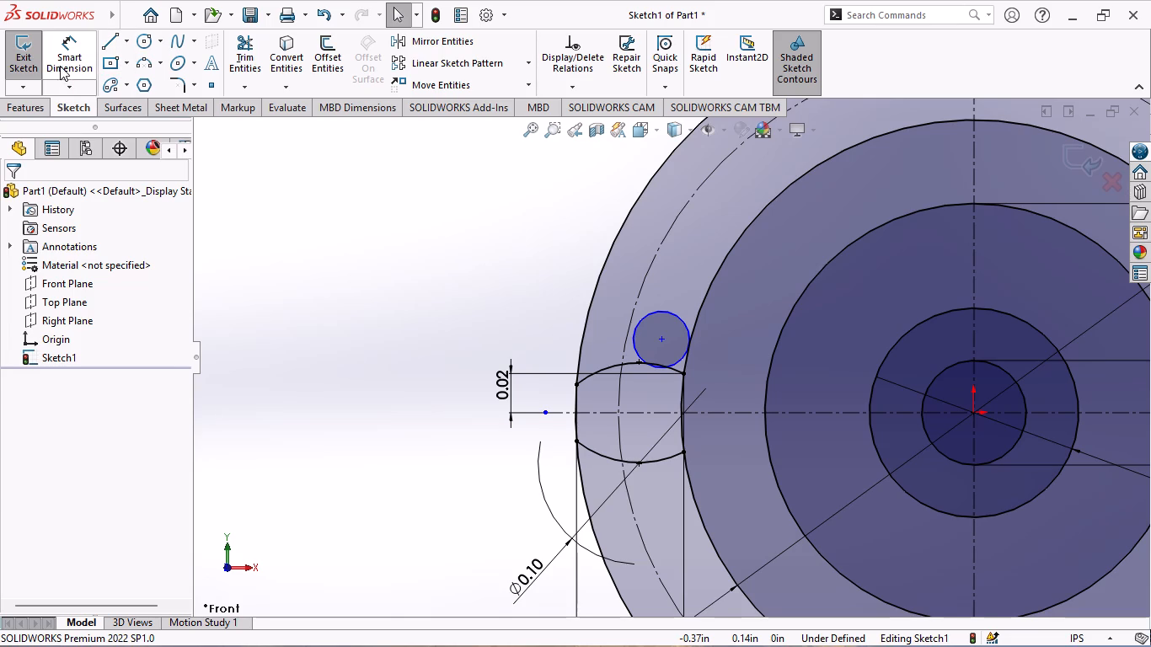
Dimension the new root circle's diameter as 0.062 in, placing the dimension outside the gear.
left_click(60, 61)
left_click(647, 314)
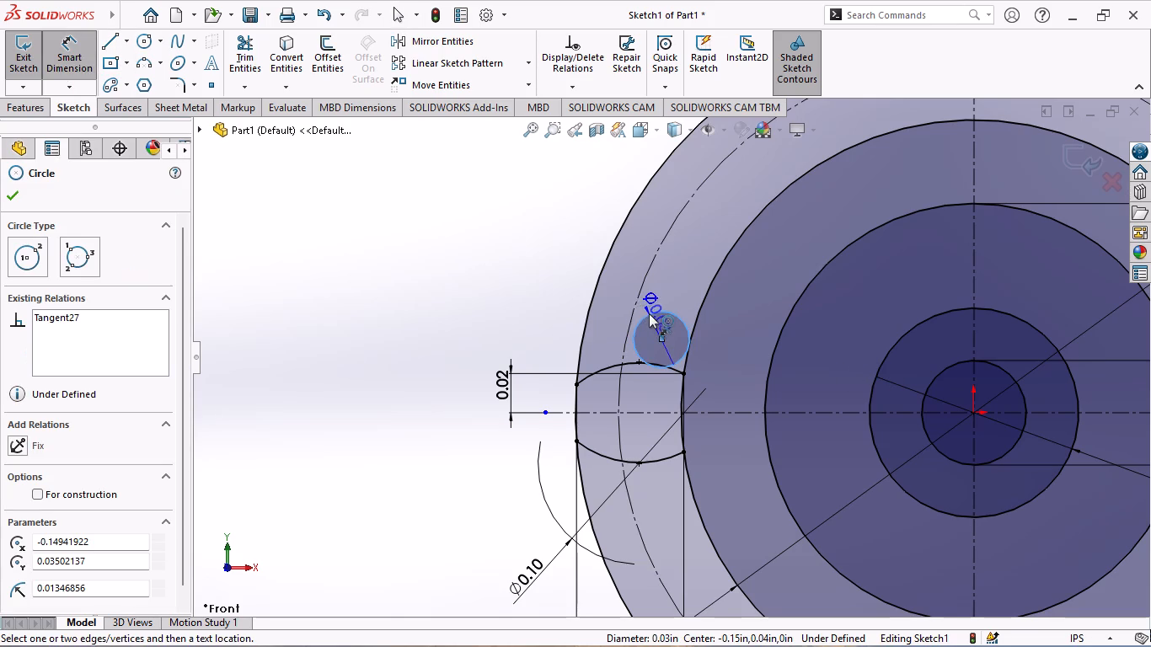
left_click(489, 284)
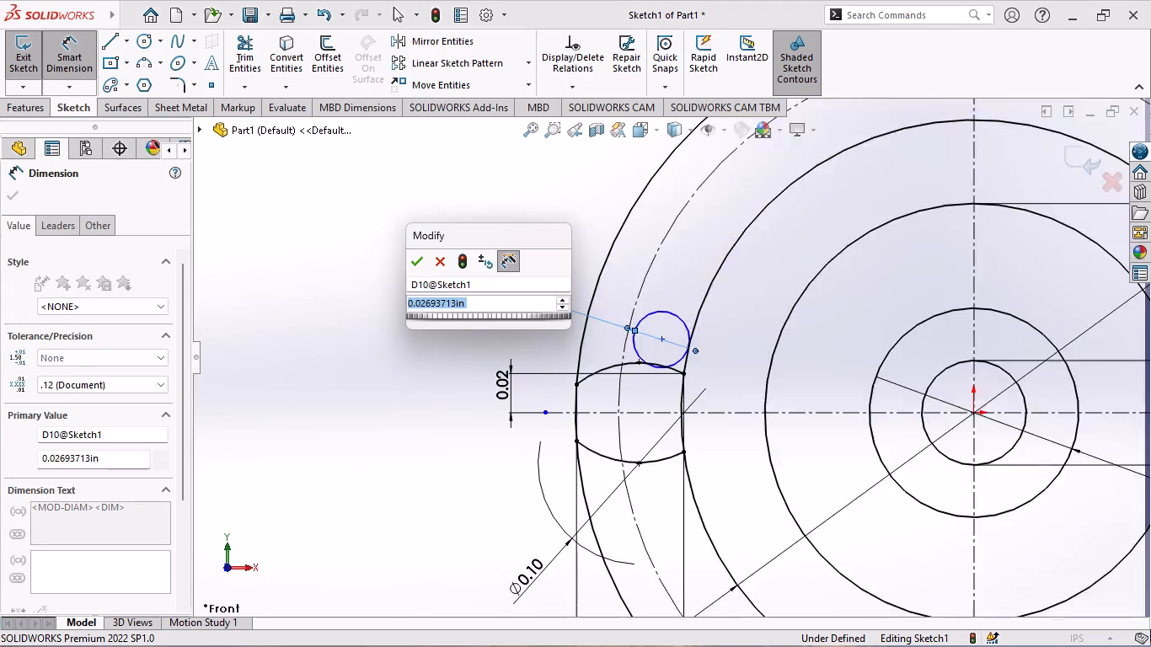
key("0")
type(".0")
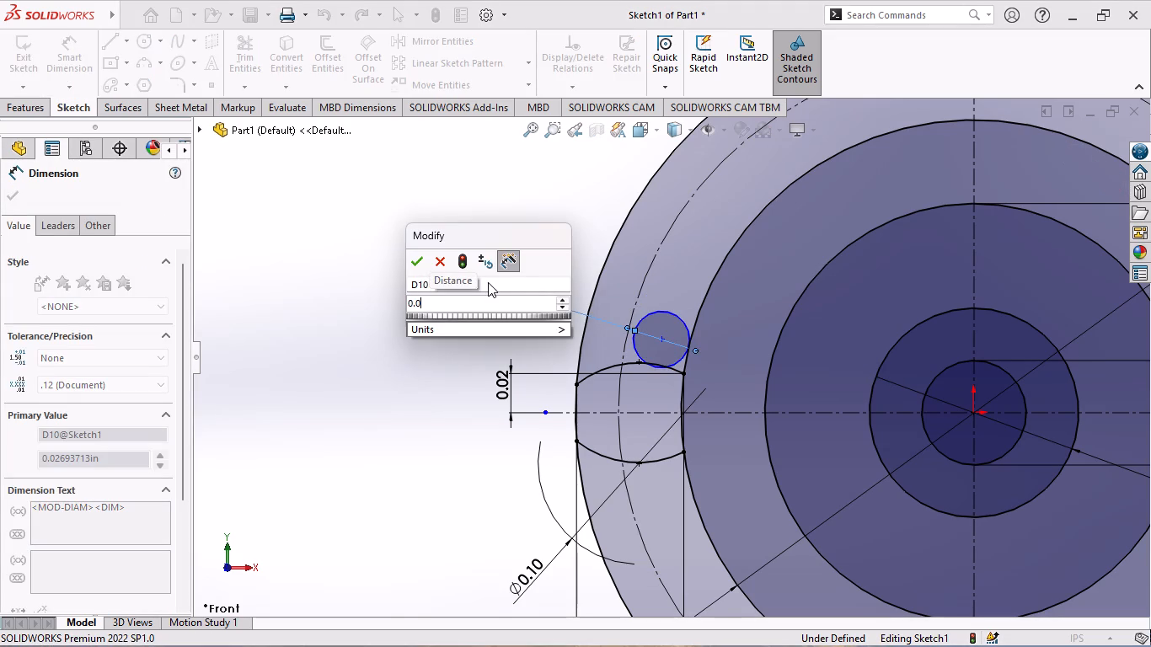
type("62")
key("Return")
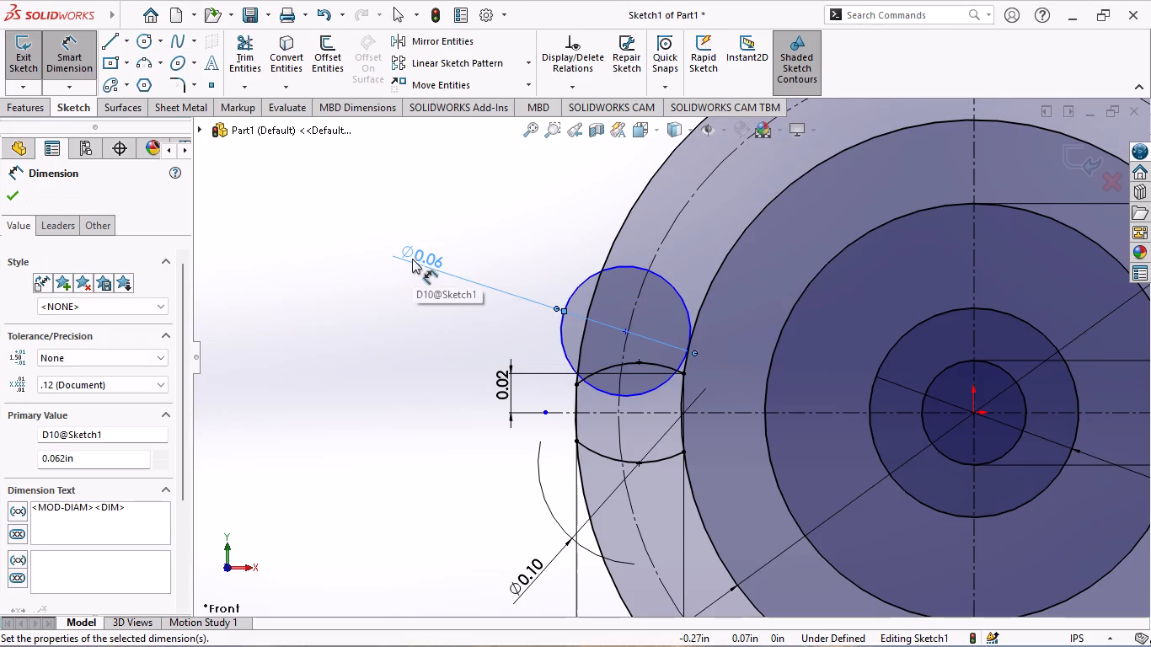
left_click(16, 193)
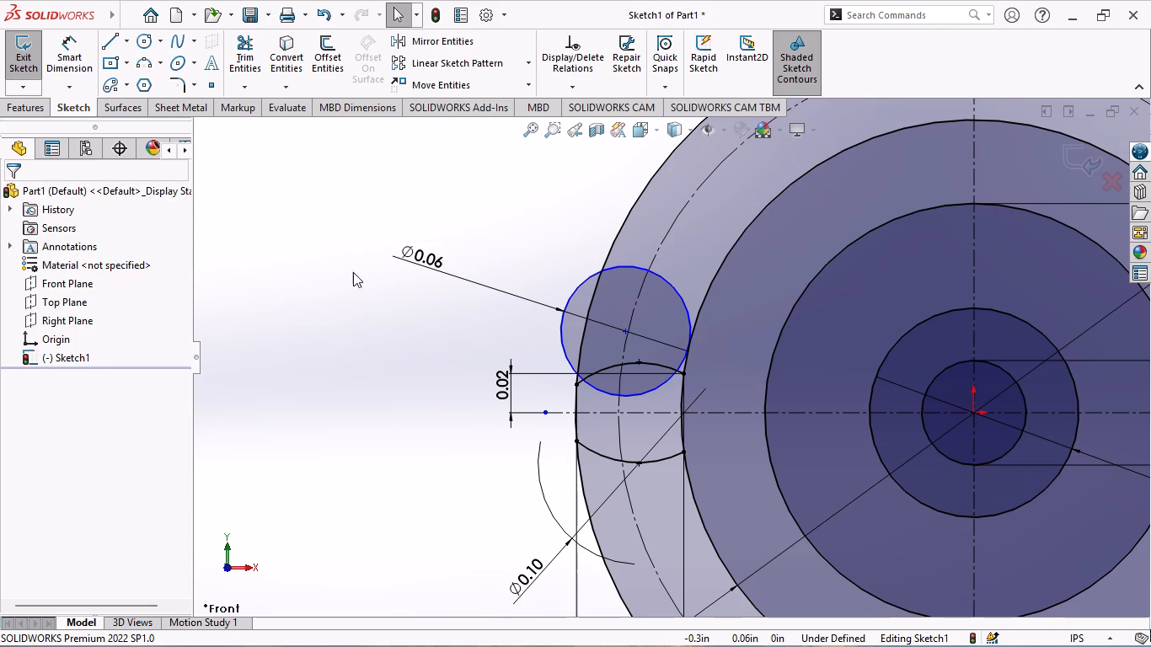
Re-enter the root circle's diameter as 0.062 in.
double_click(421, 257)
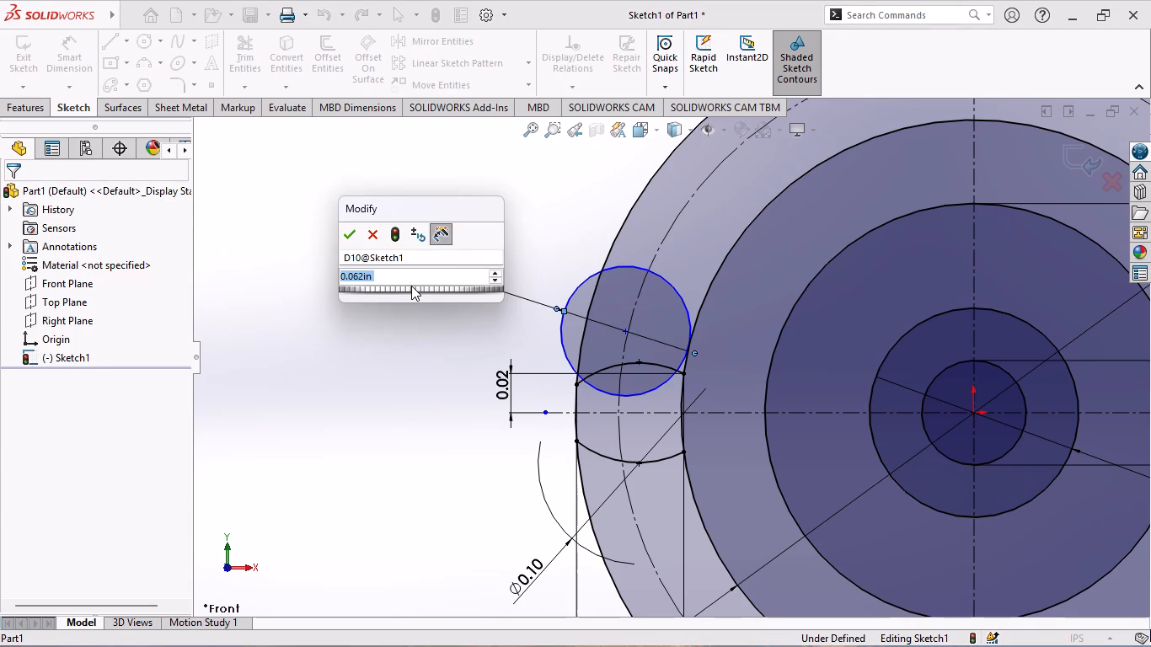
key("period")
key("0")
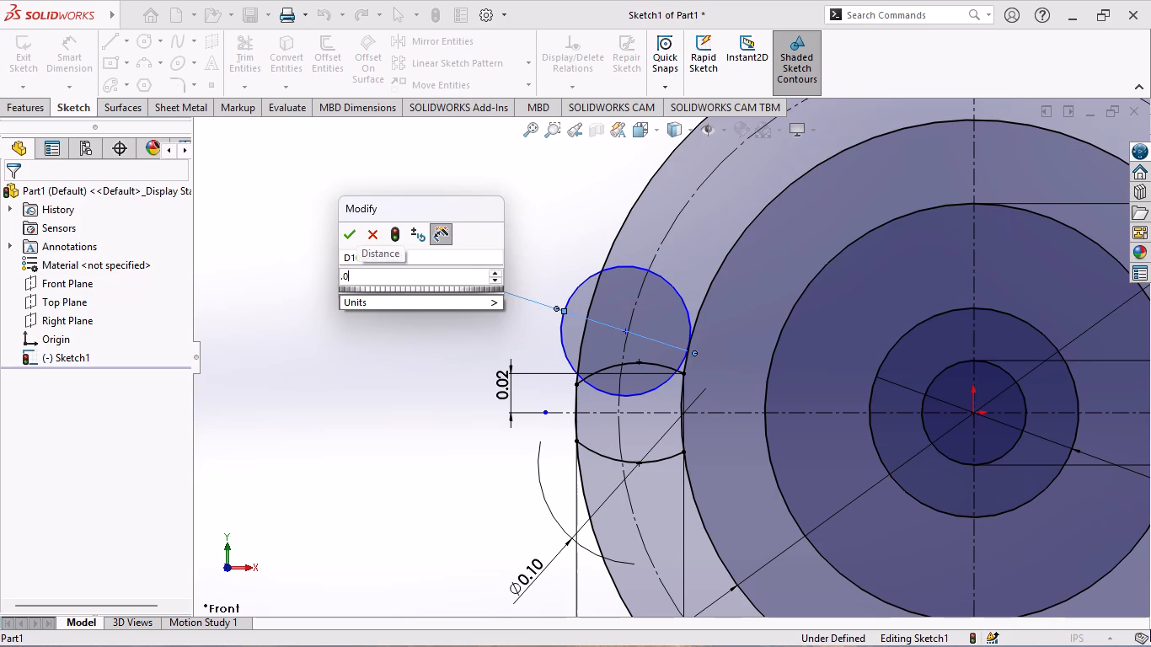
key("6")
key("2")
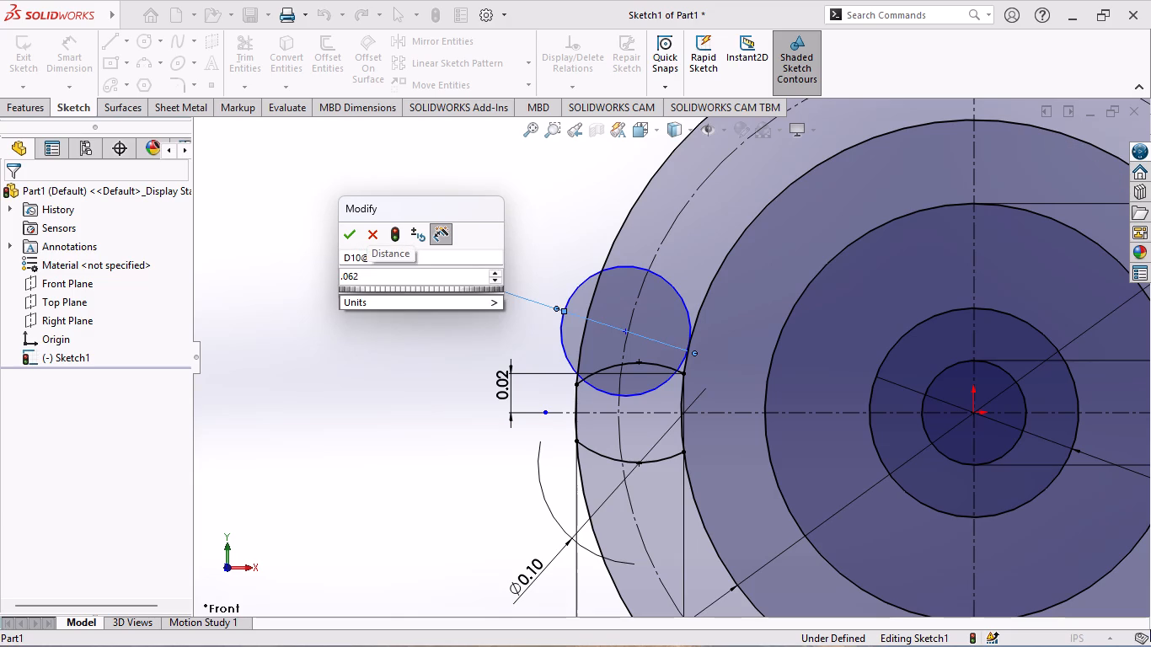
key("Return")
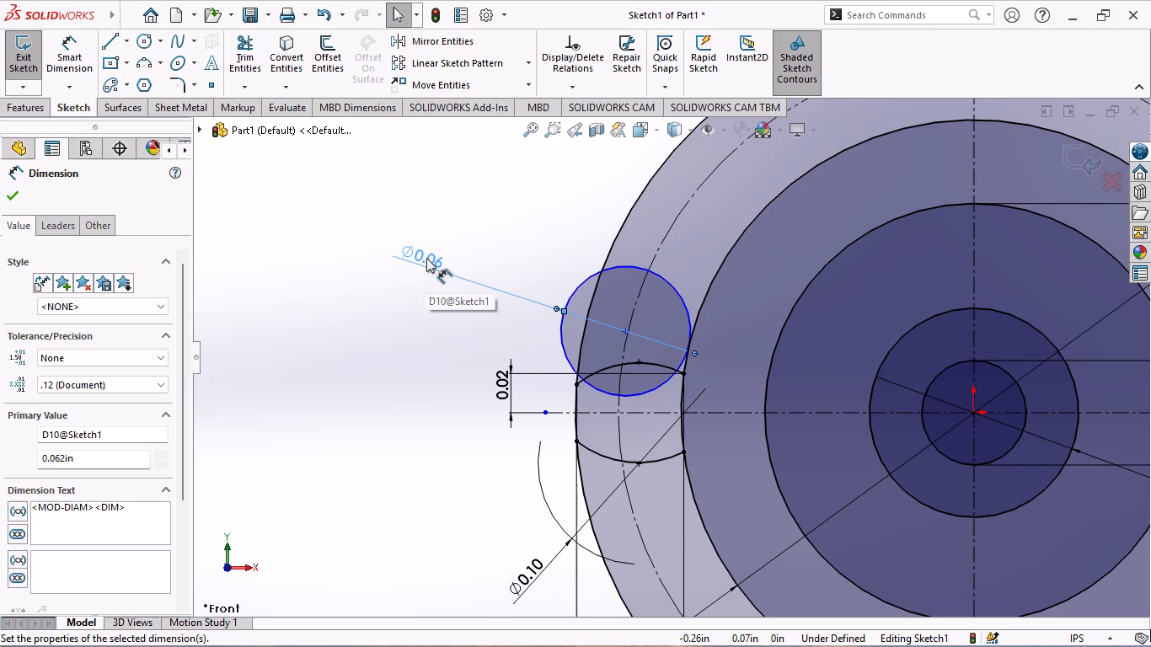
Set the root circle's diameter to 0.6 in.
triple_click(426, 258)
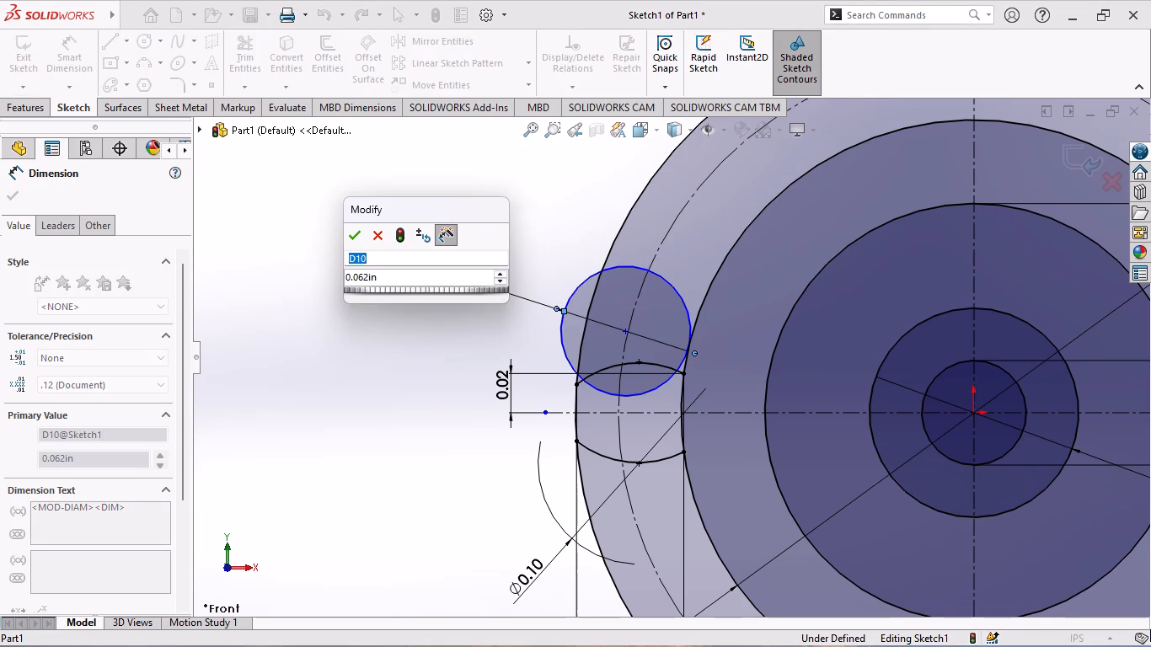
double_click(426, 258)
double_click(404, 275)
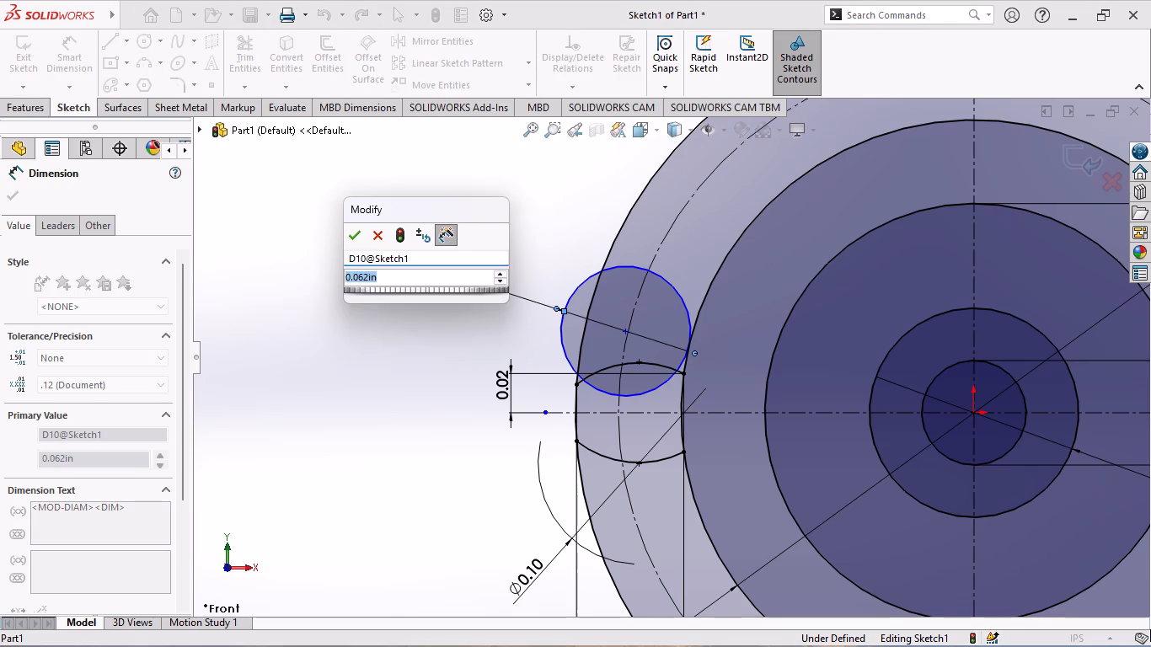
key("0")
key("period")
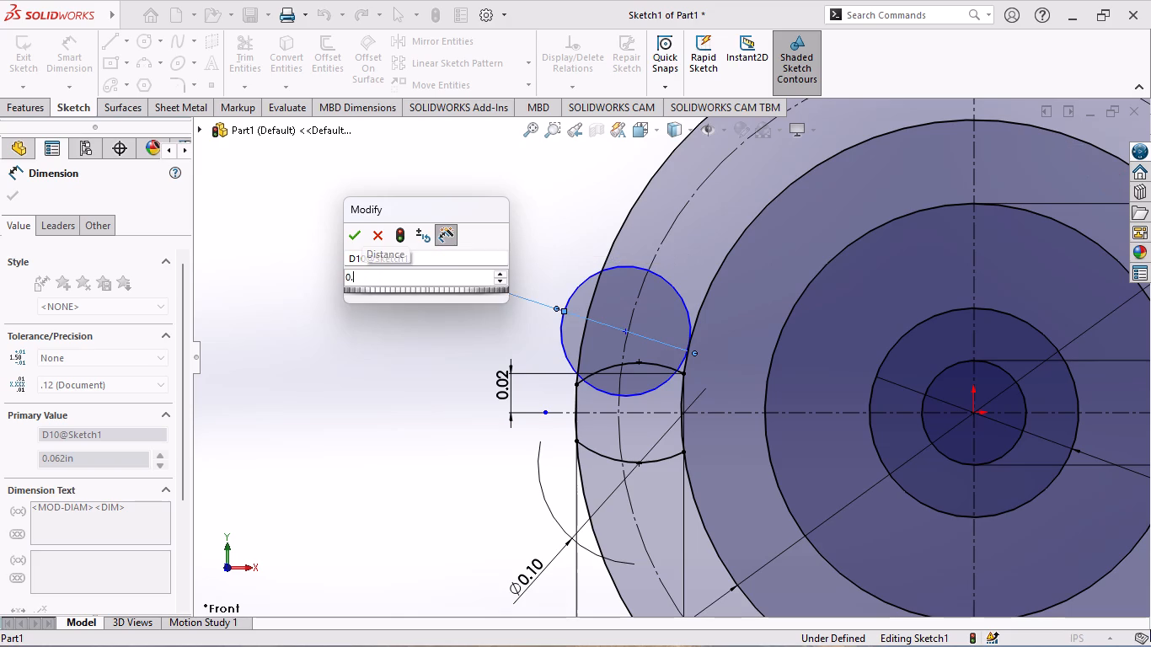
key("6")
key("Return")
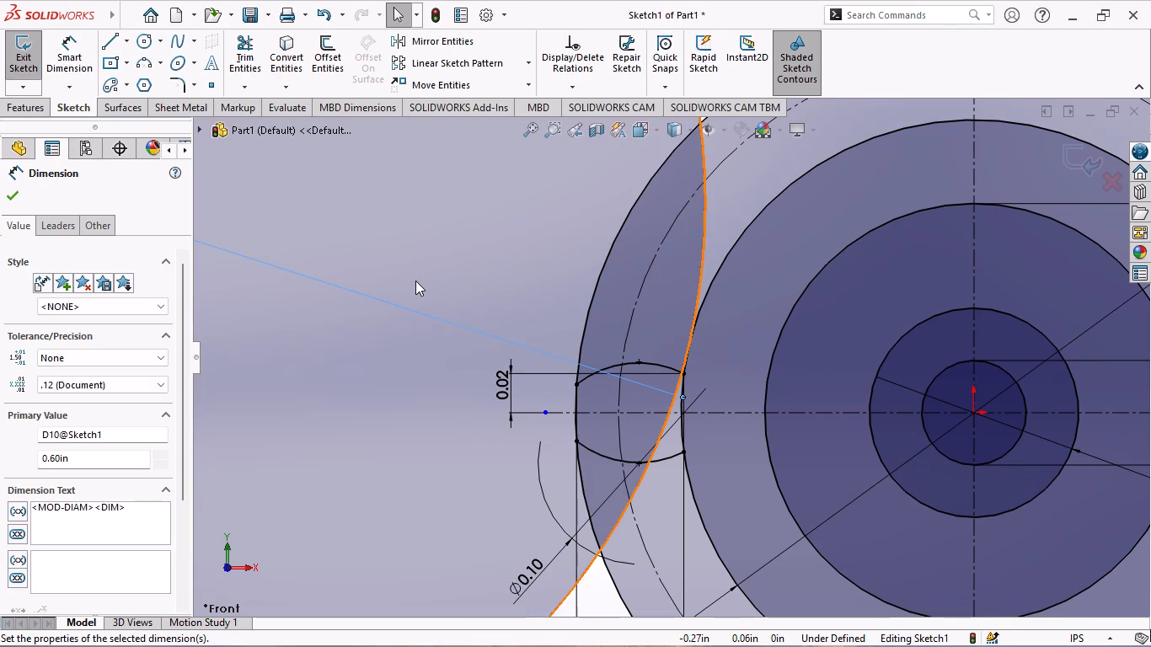
Set the root circle's diameter to 0.06 in.
scroll(415, 281, "up", 8)
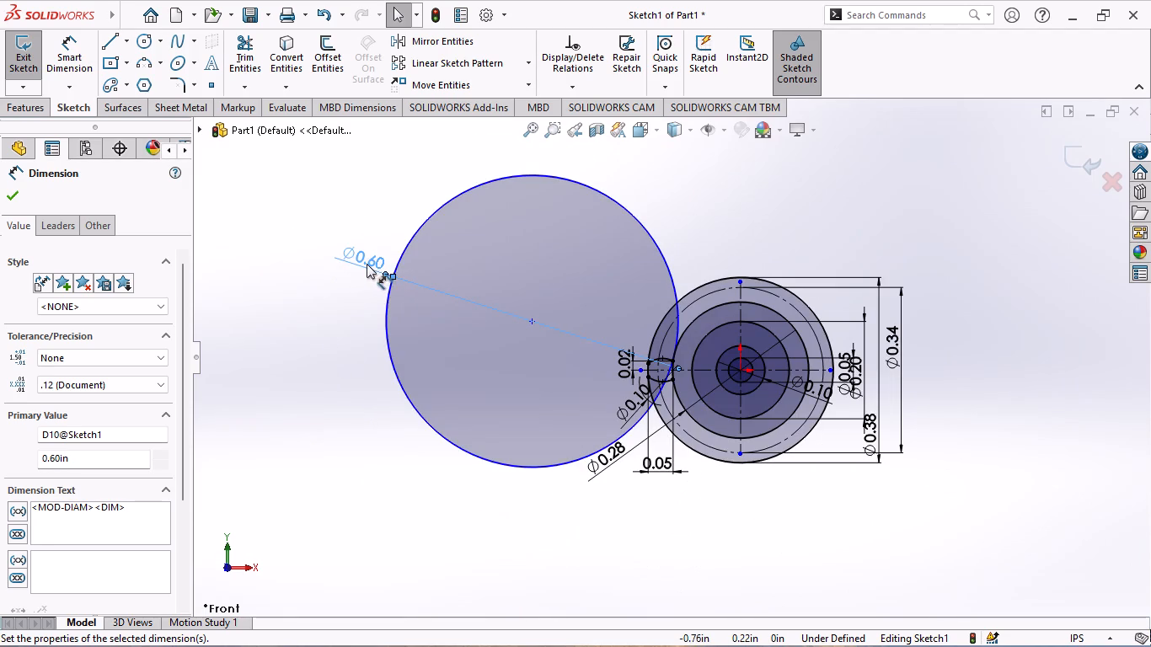
double_click(365, 264)
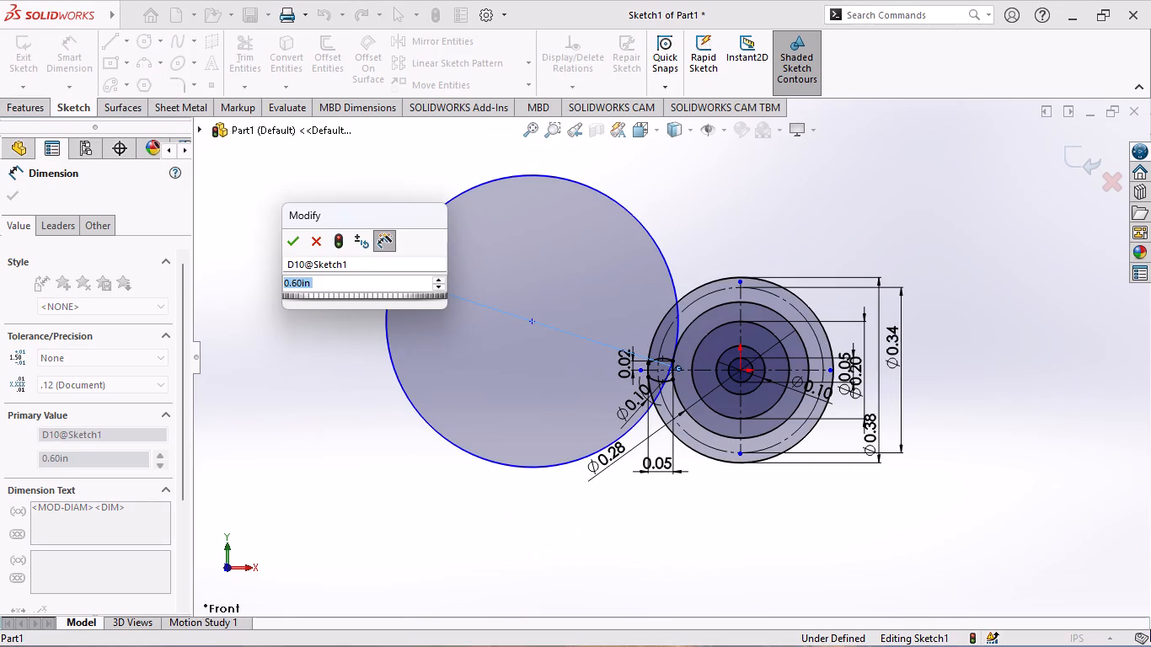
key("0")
type(".0")
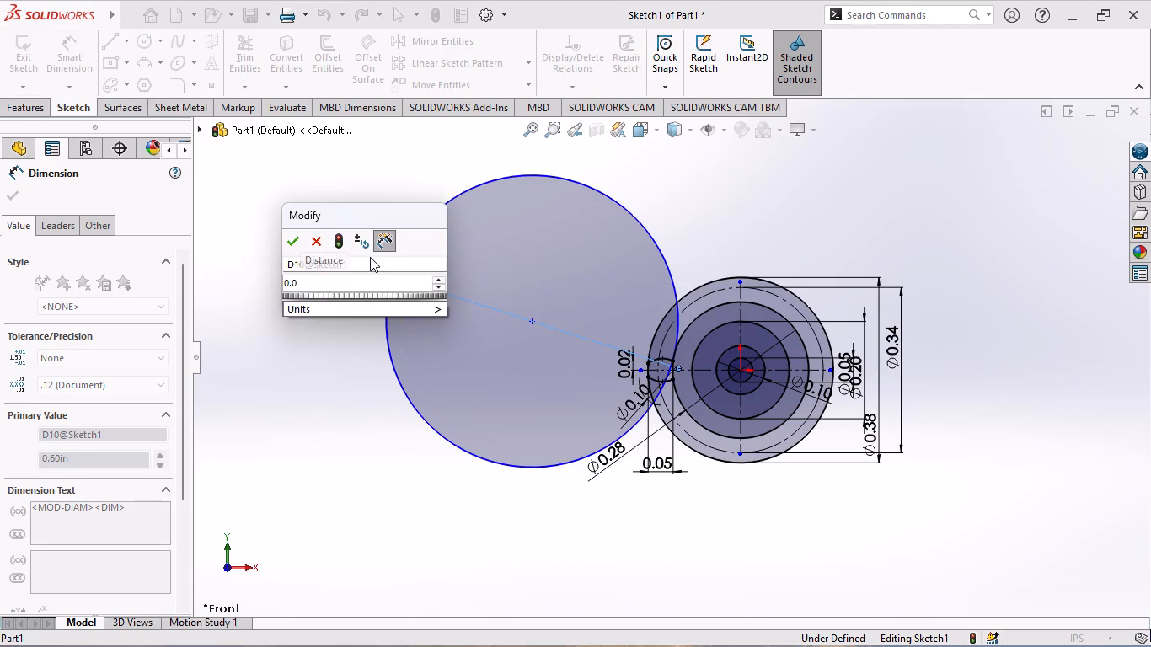
key("6")
key("shift+Return")
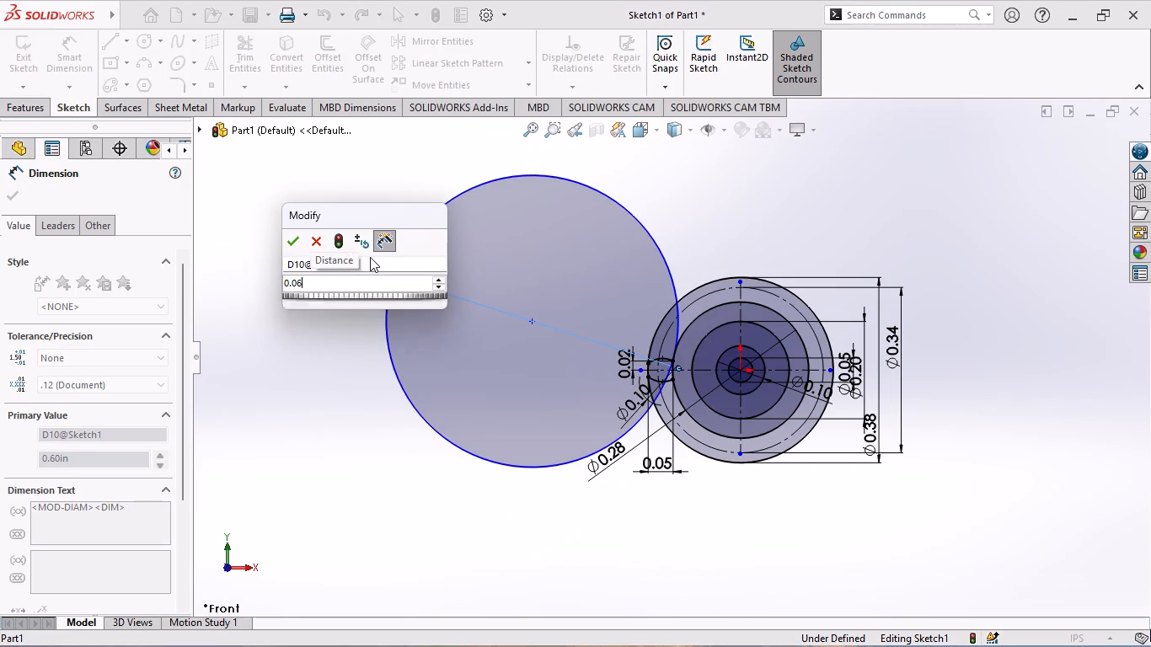
Make the 0.06 in root circle tangent to the upper tooth-flank arc.
scroll(853, 401, "down", 3)
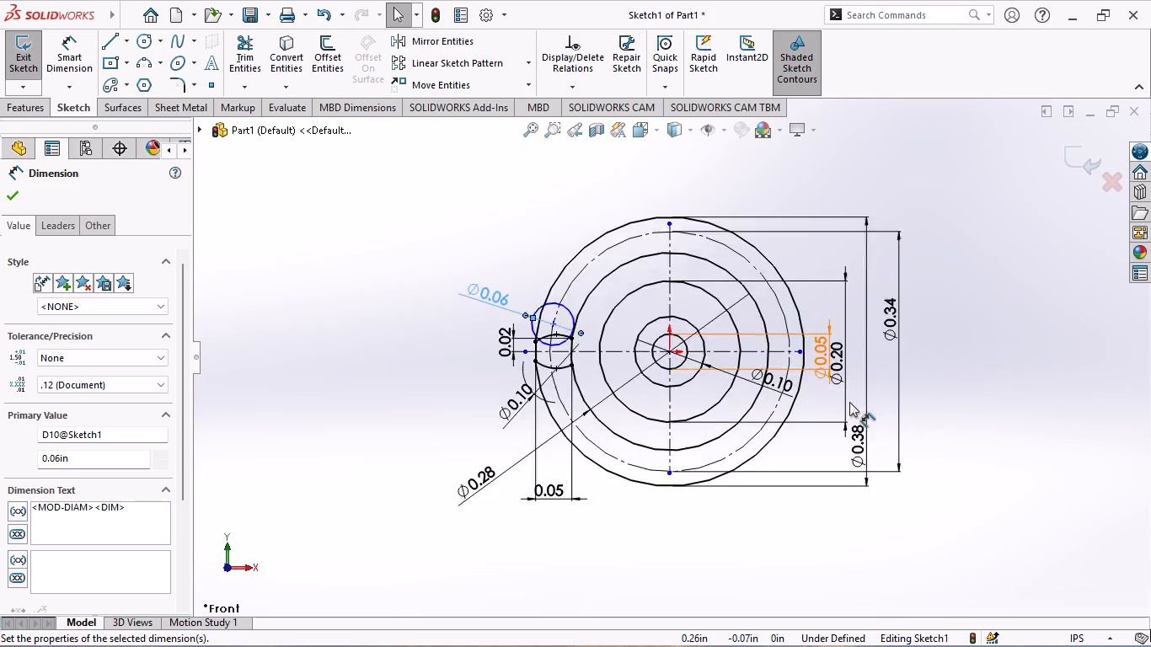
scroll(800, 406, "down", 2)
scroll(280, 265, "up", 1)
scroll(386, 243, "down", 2)
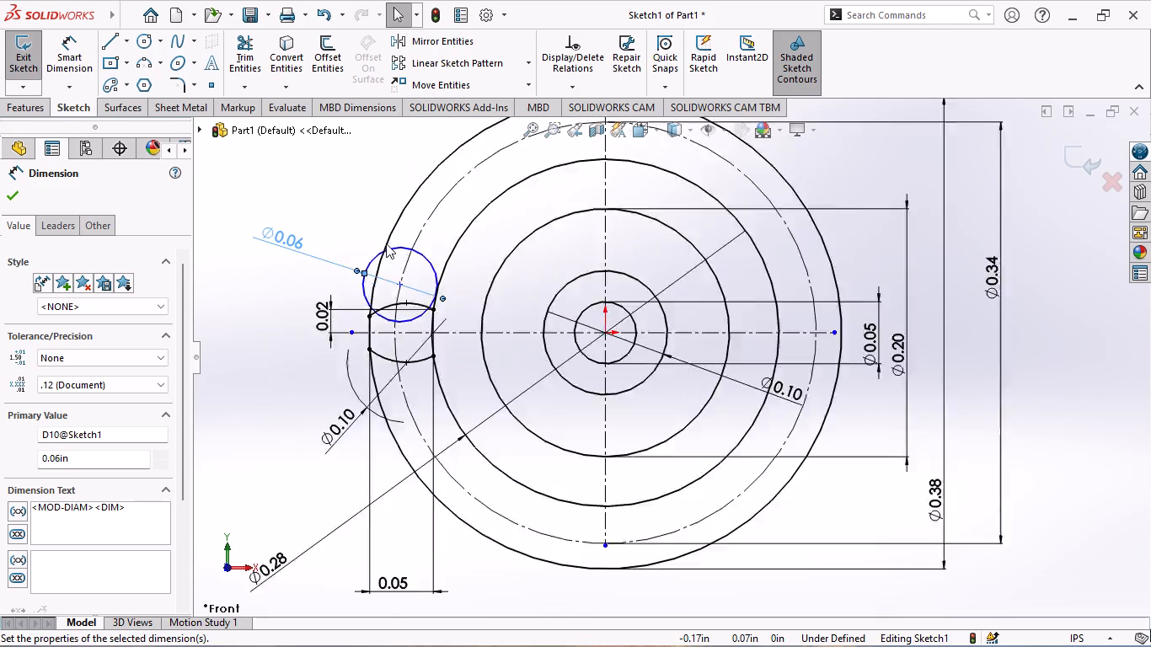
scroll(386, 243, "down", 1)
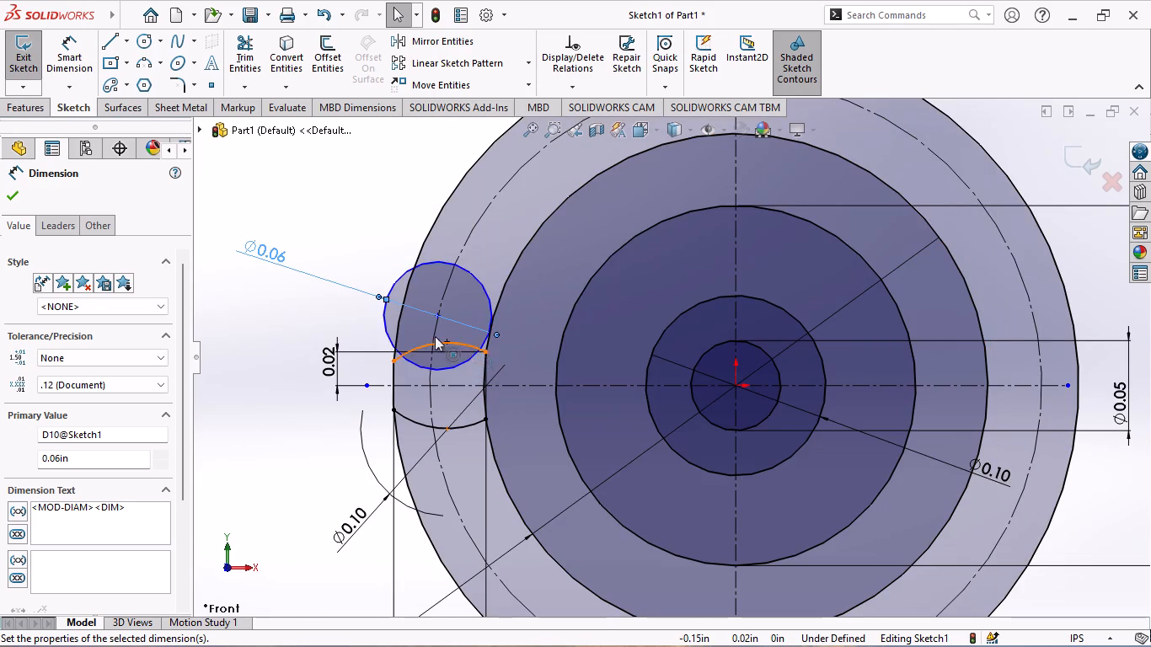
left_click(220, 307)
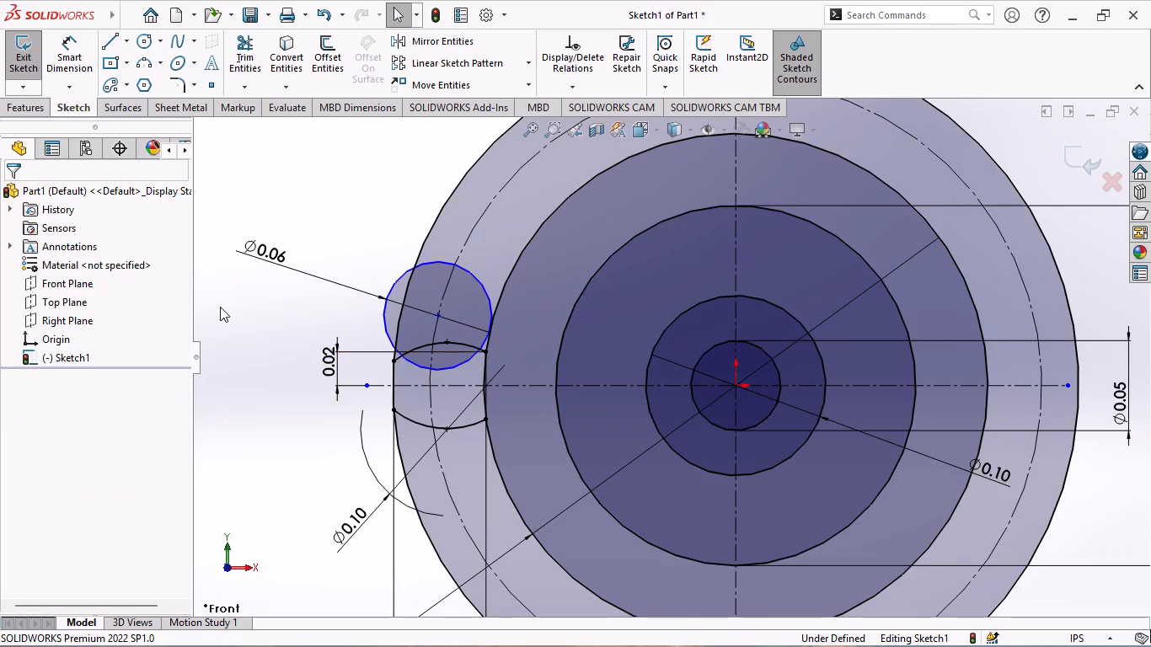
left_click(452, 364, "ctrl")
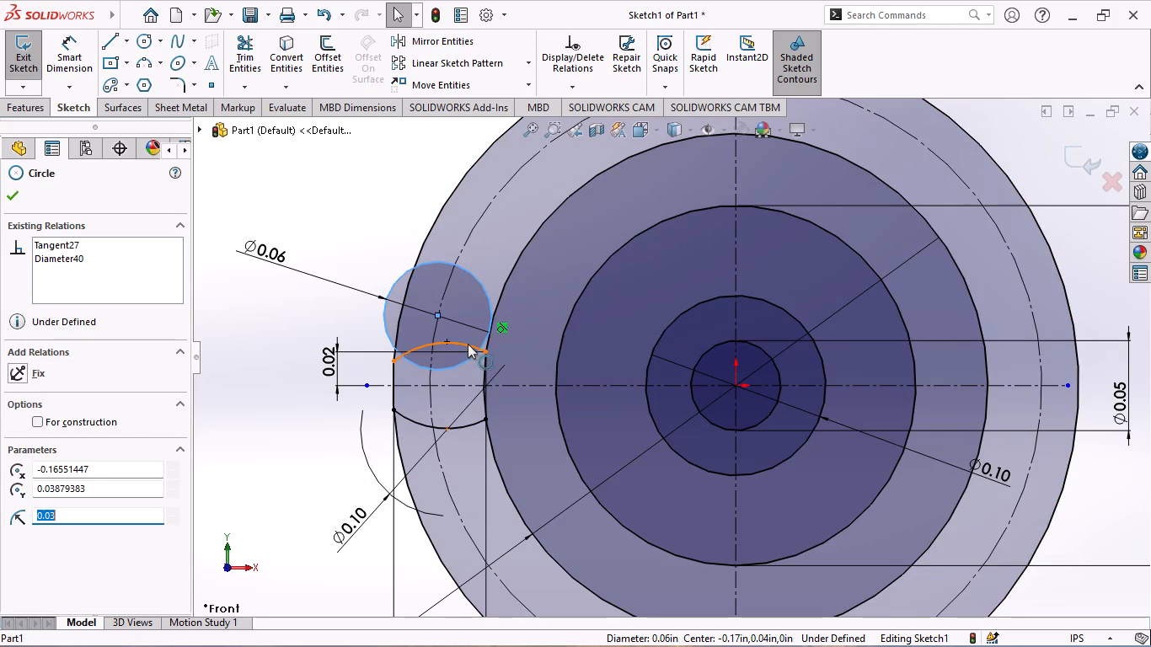
left_click(468, 344, "ctrl")
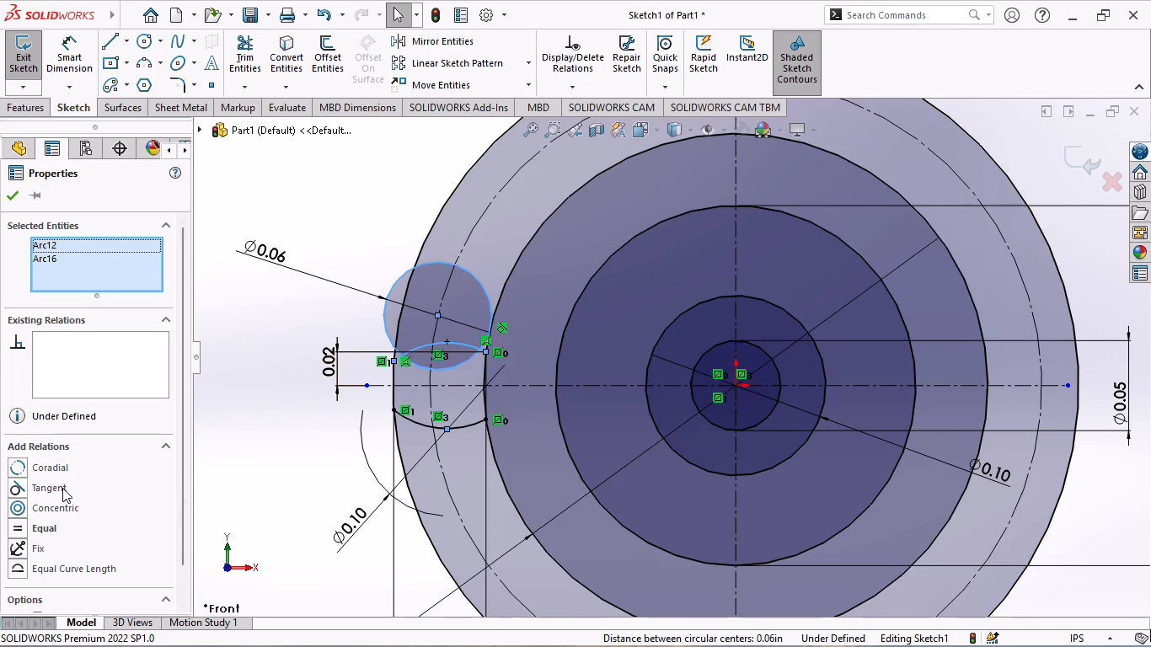
left_click(61, 488)
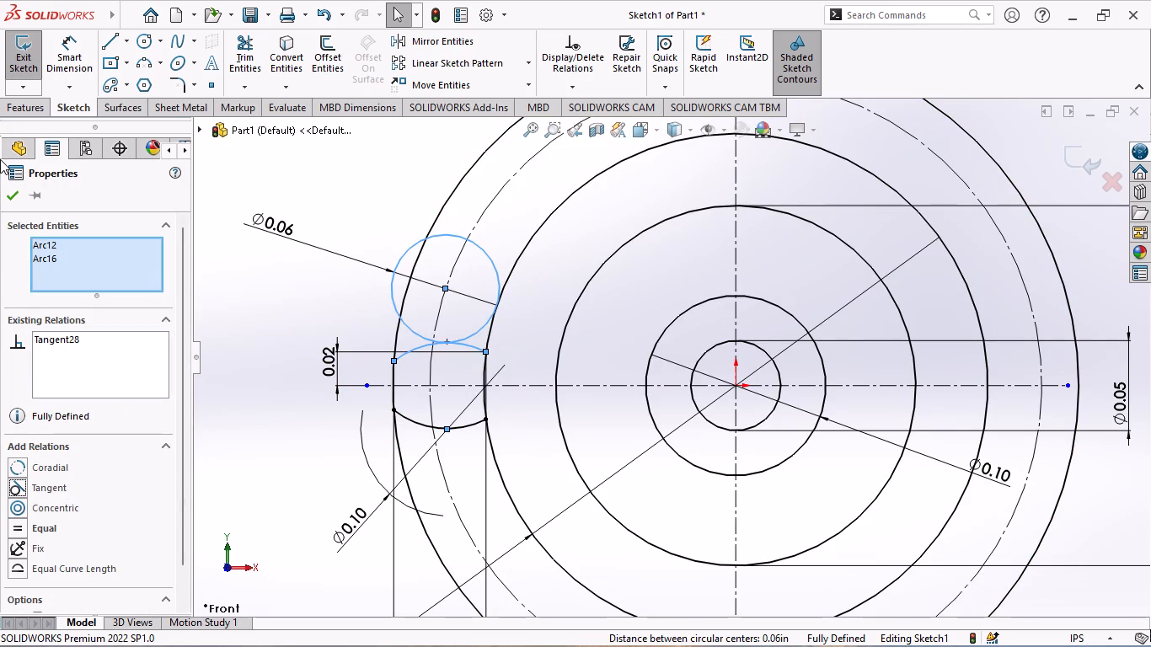
left_click(9, 194)
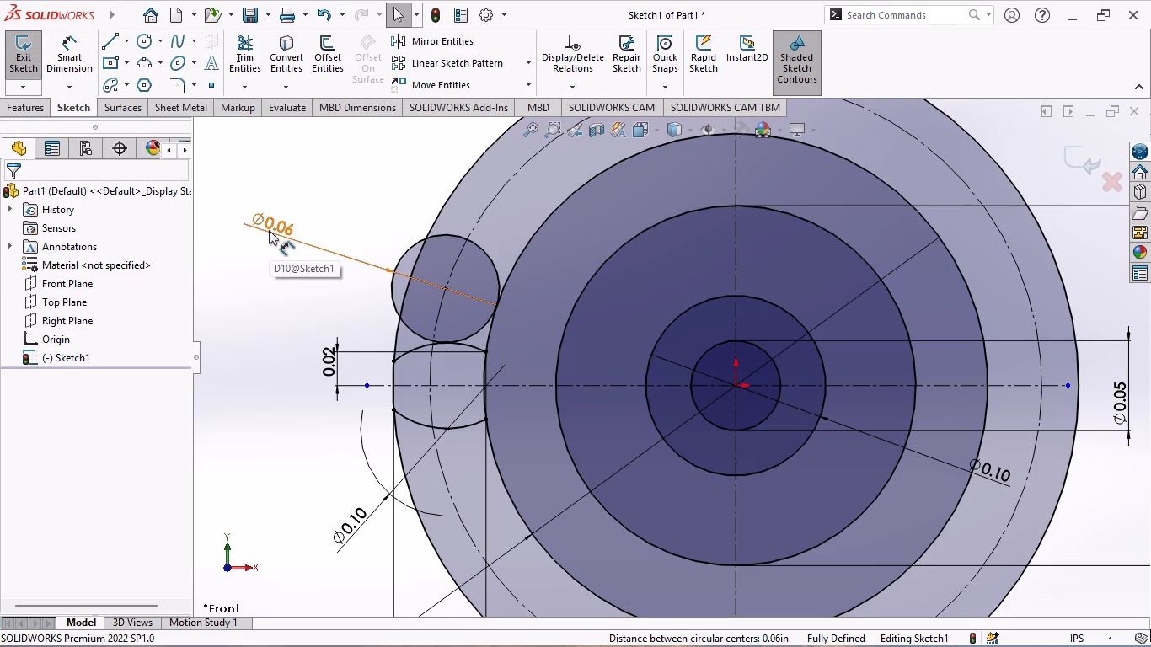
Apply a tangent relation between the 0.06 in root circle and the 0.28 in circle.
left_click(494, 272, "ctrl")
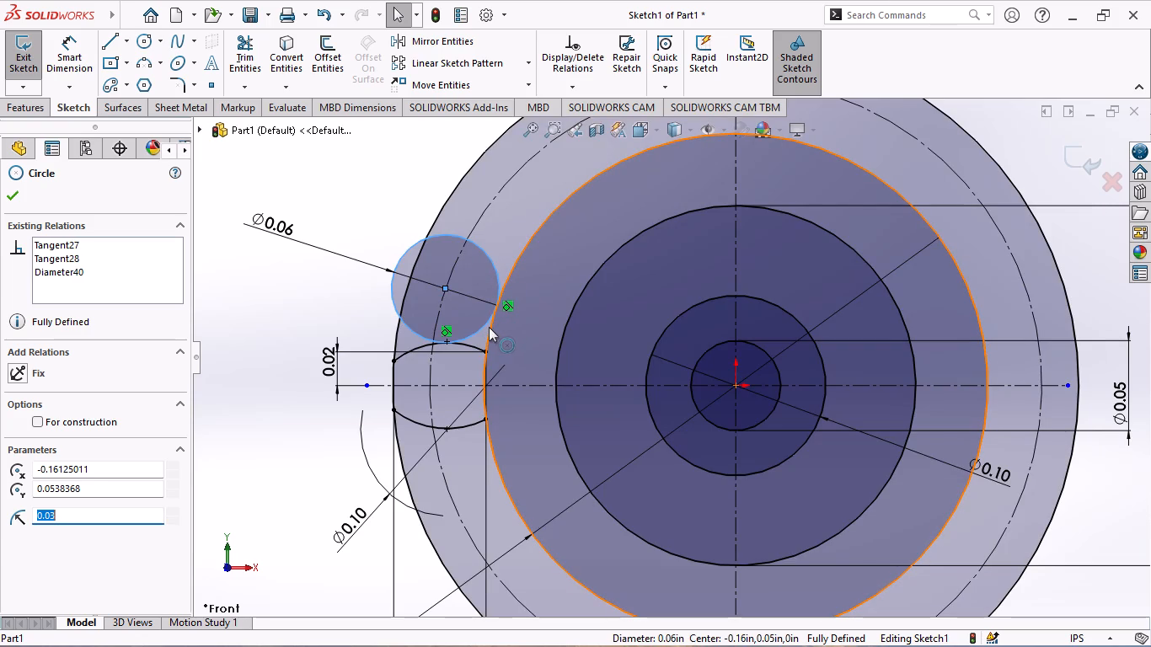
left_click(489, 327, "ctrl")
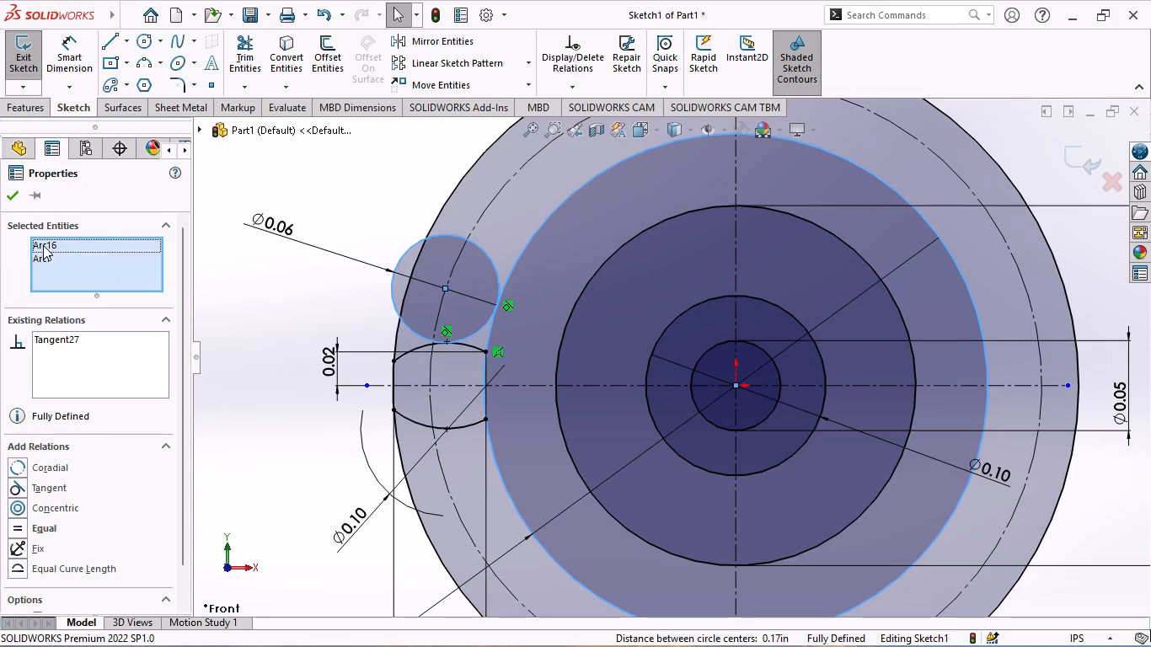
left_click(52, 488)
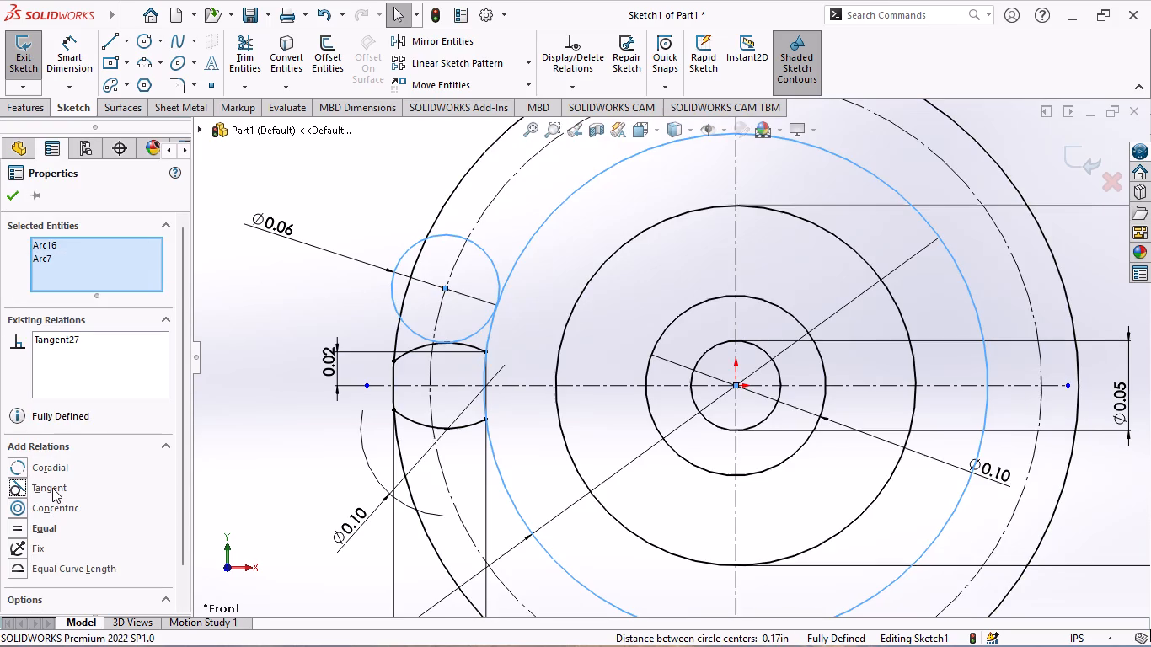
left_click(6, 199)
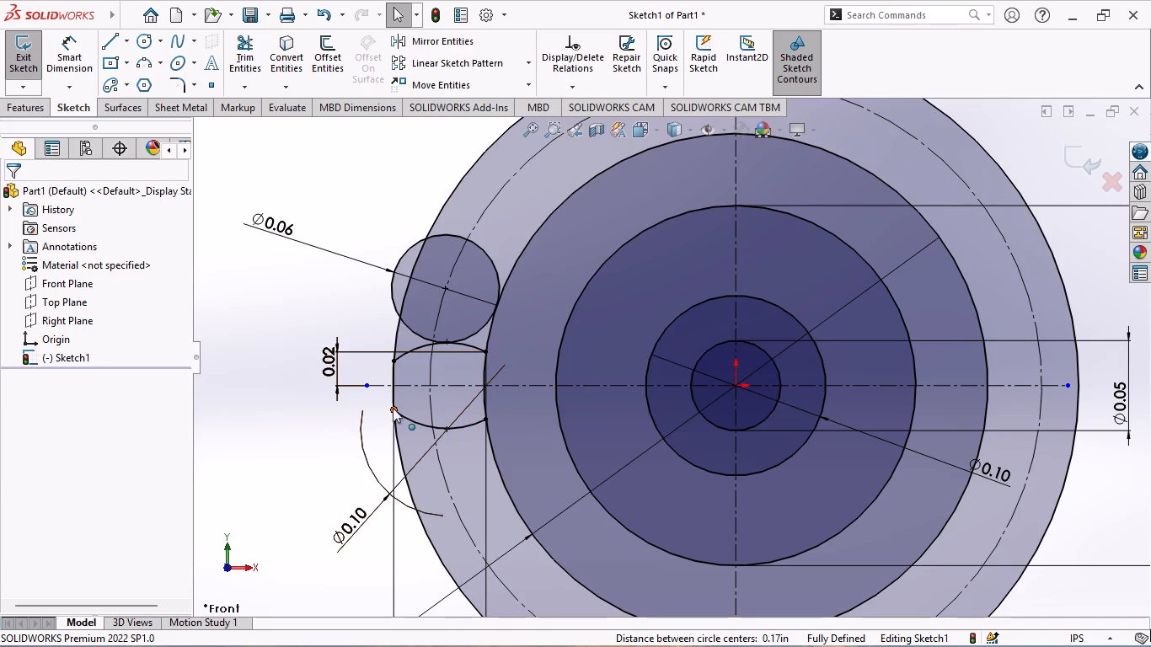
Delete the lower tooth-flank arc, the 0.06 in root circle and the upper tooth-flank arc, along with their associated dimensions.
left_click(420, 425)
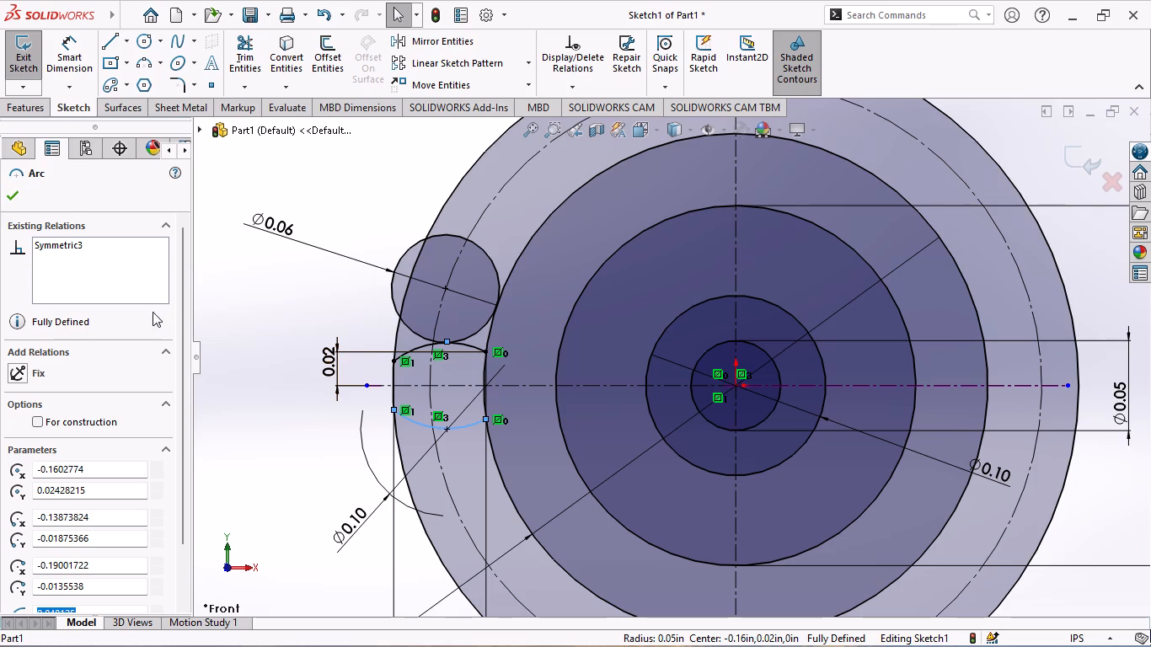
key("Delete")
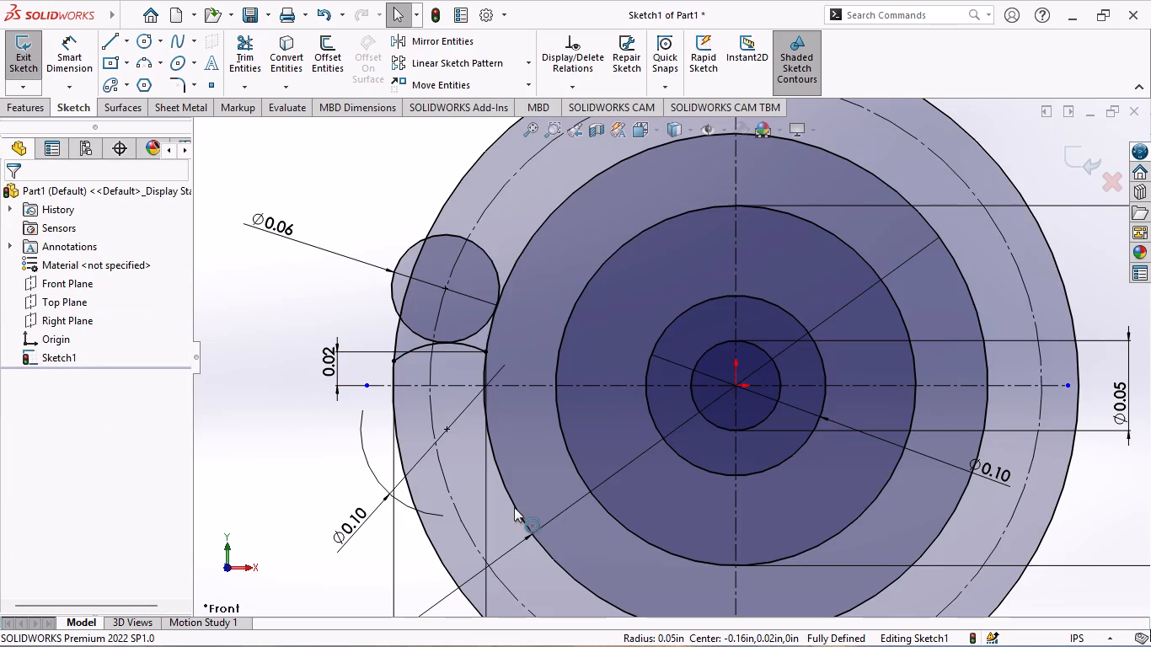
left_click(456, 233)
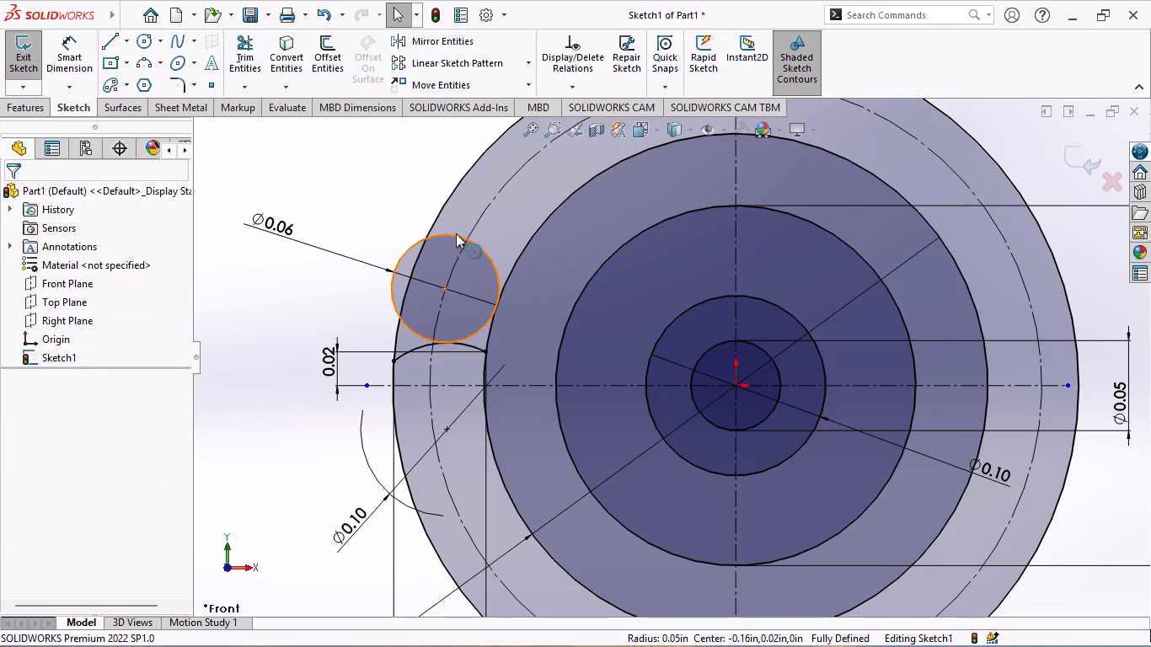
key("Delete")
key("Delete")
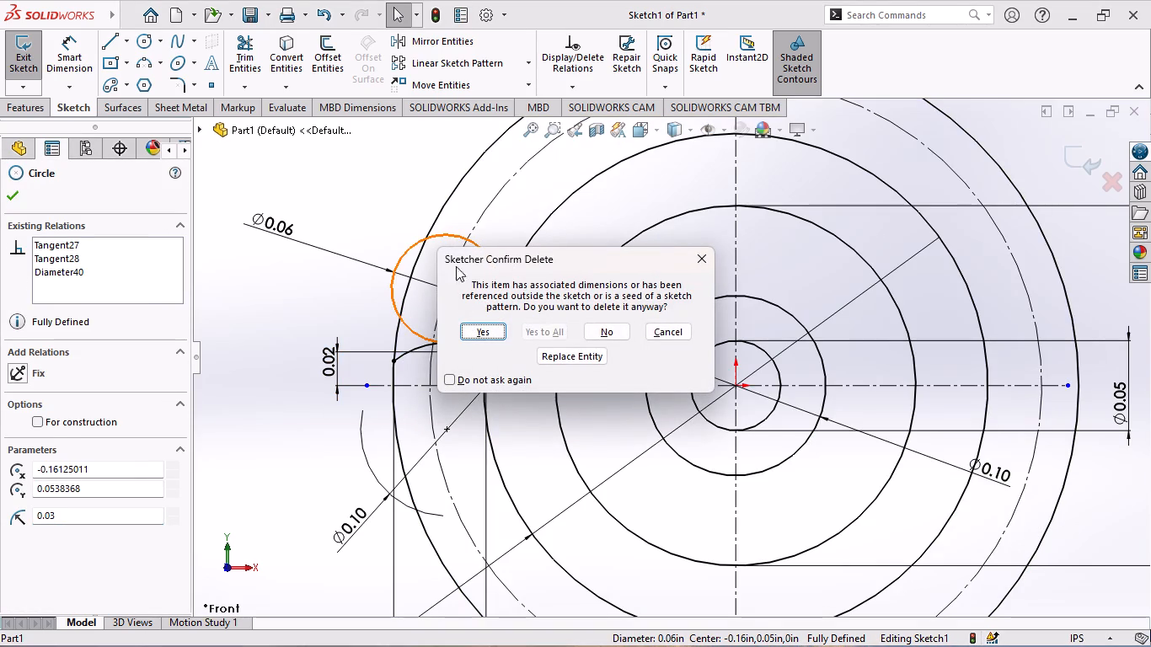
left_click(490, 328)
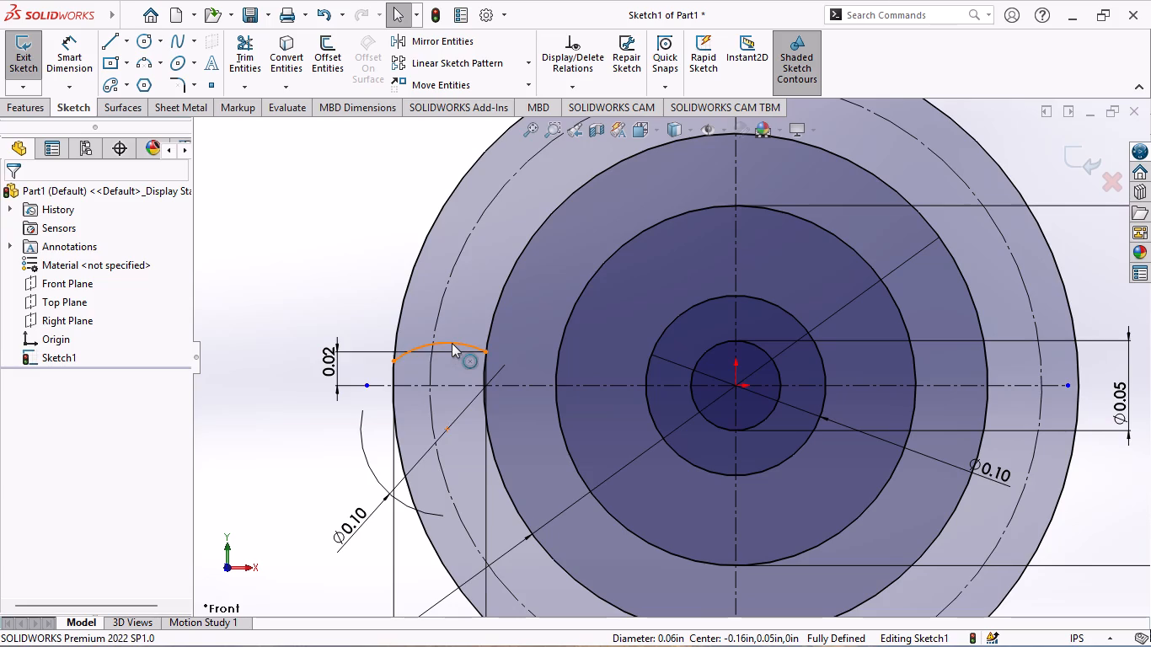
left_click(452, 343)
key("Delete")
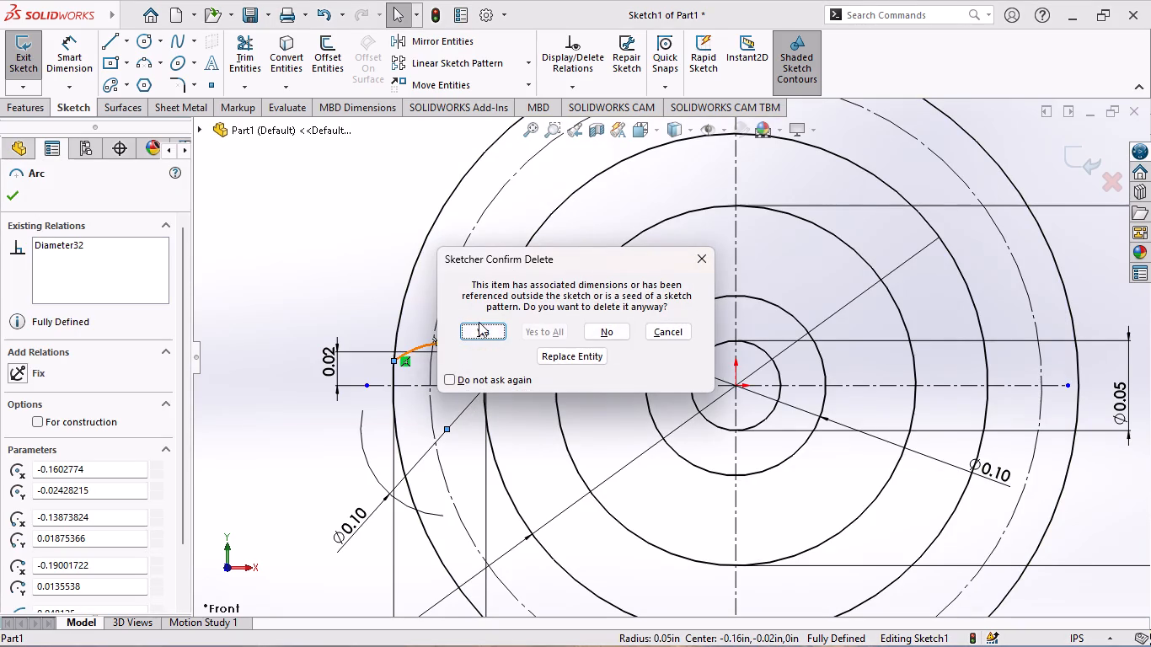
left_click(481, 323)
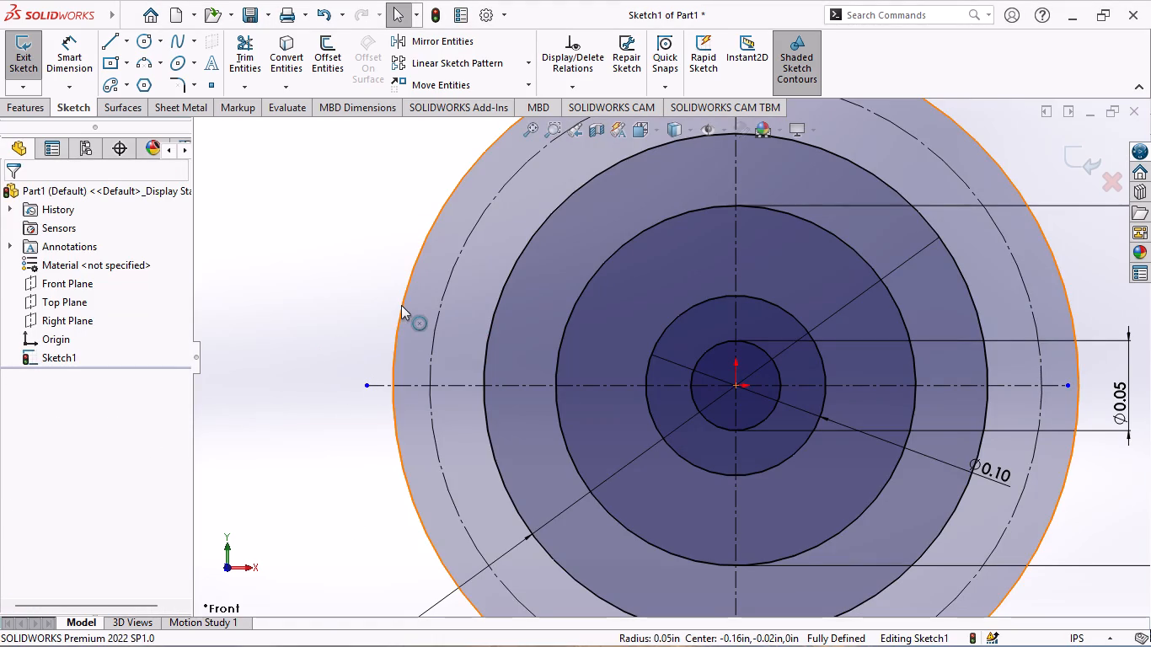
Convert the 0.28 in circle to construction geometry.
left_click(484, 340)
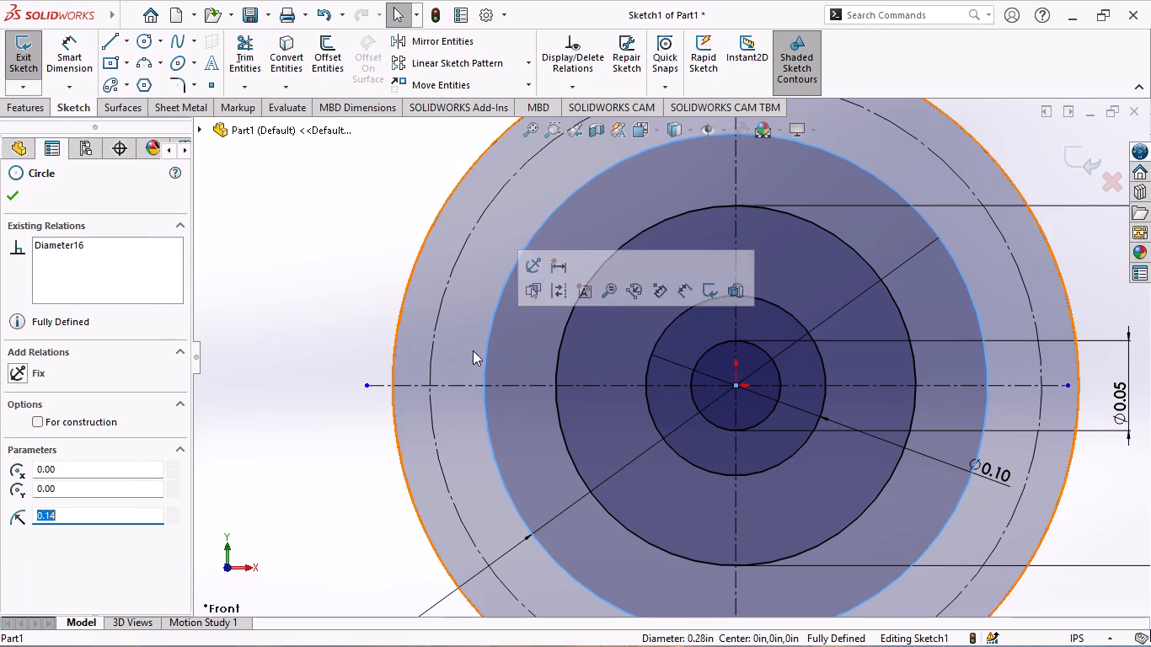
left_click(31, 417)
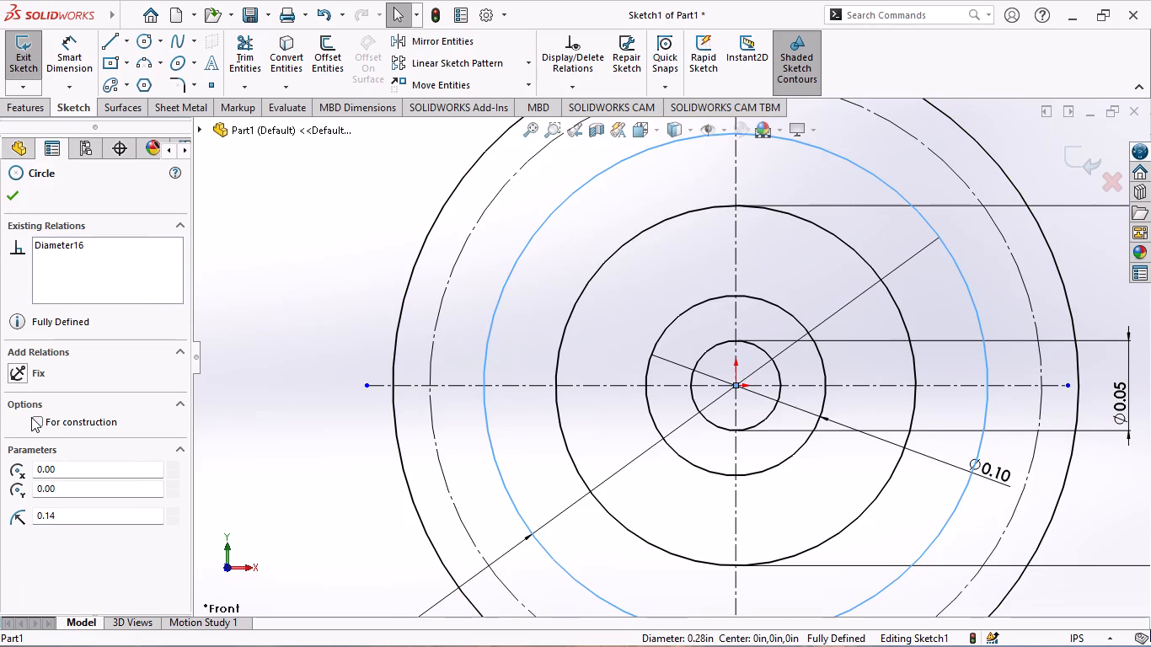
left_click(38, 417)
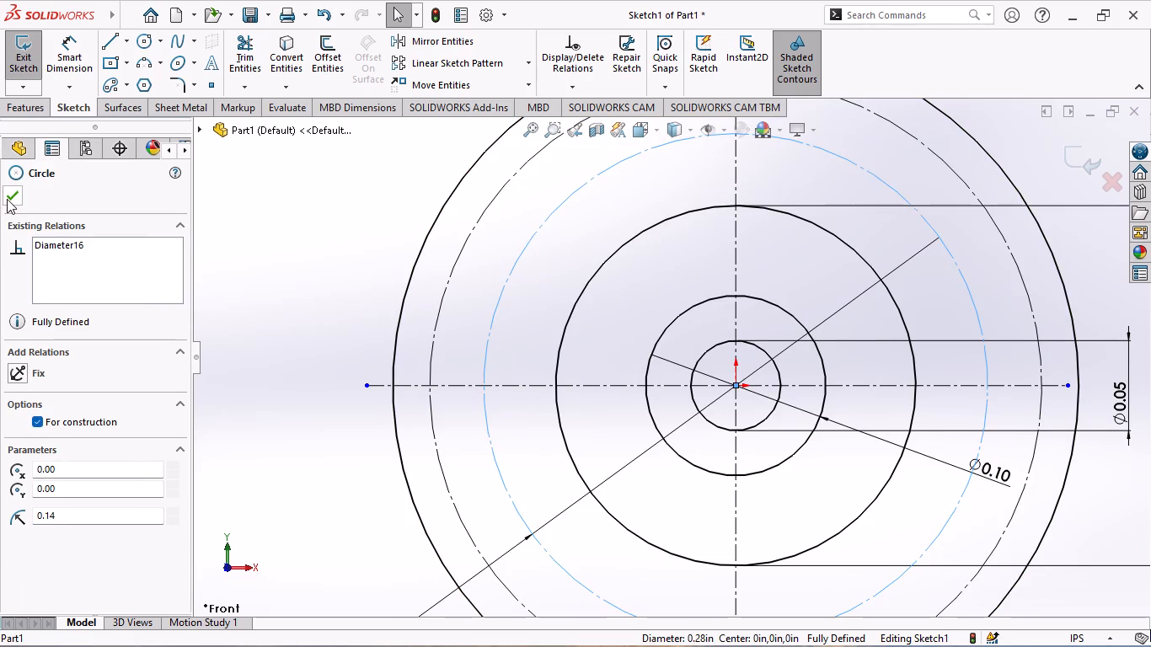
left_click(7, 199)
left_click(374, 523)
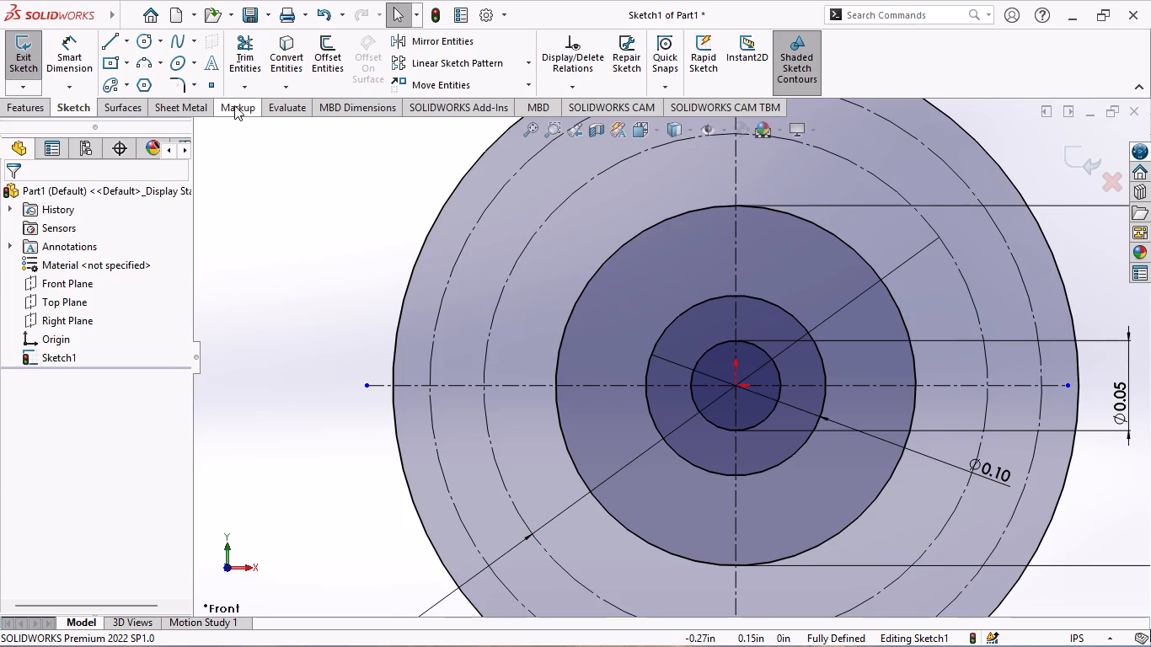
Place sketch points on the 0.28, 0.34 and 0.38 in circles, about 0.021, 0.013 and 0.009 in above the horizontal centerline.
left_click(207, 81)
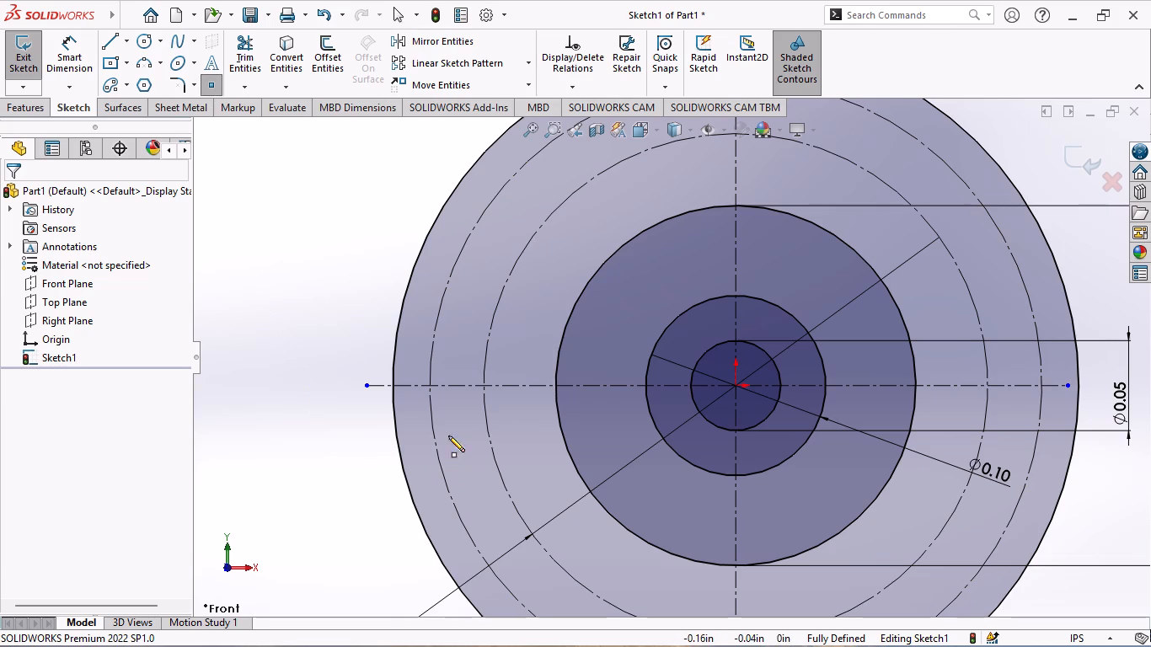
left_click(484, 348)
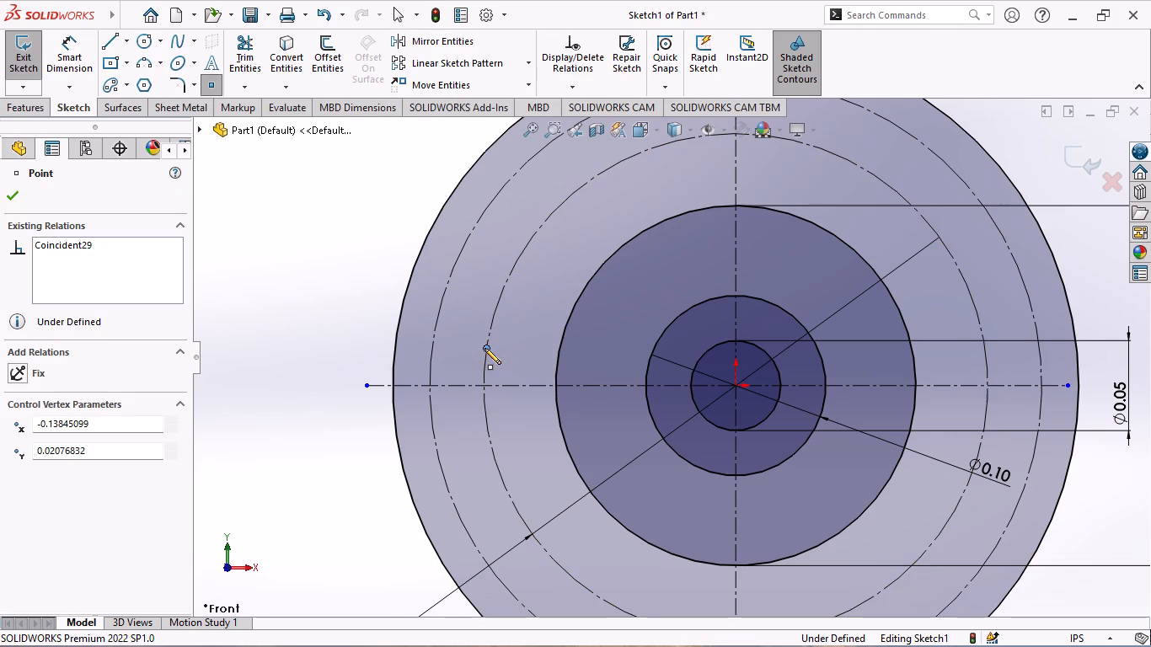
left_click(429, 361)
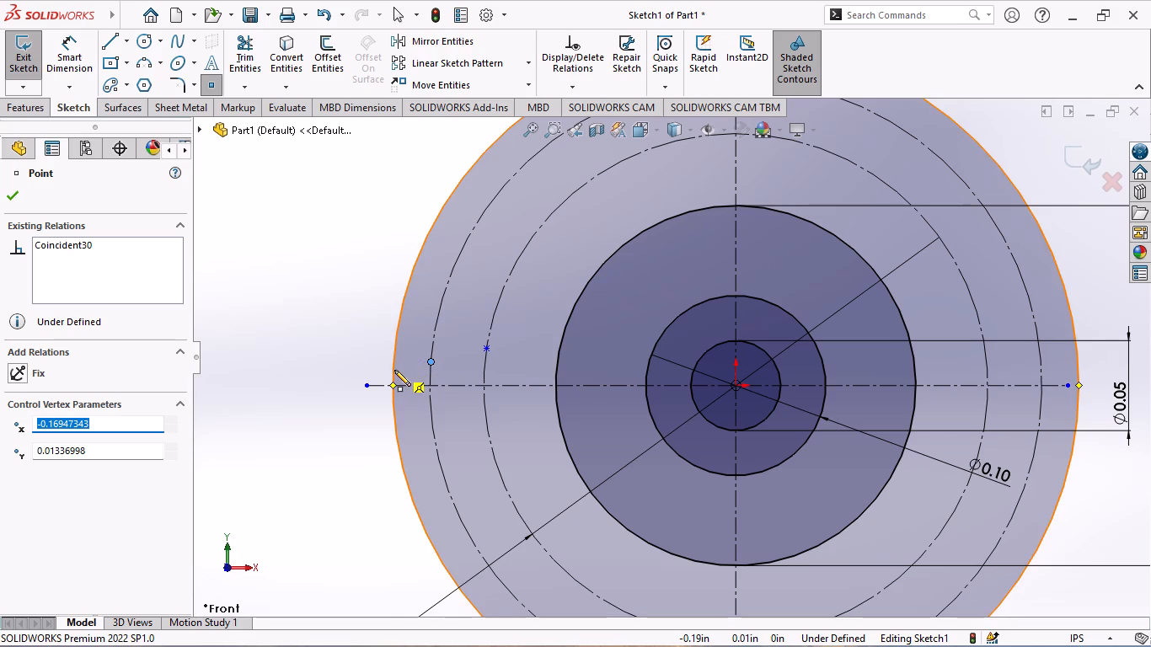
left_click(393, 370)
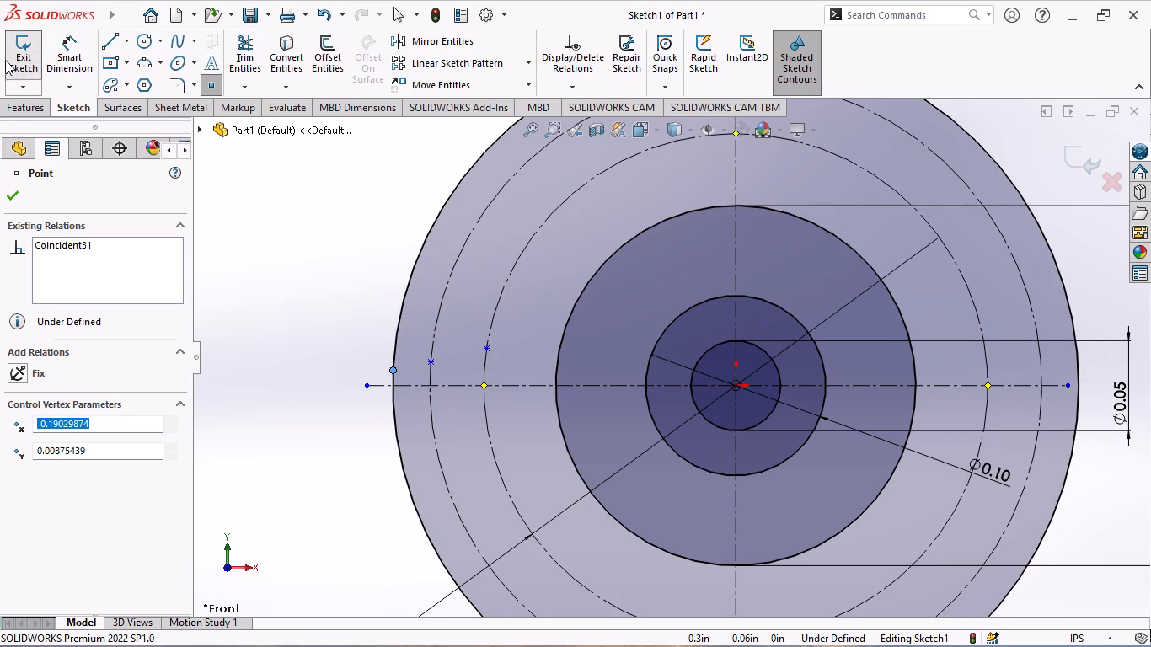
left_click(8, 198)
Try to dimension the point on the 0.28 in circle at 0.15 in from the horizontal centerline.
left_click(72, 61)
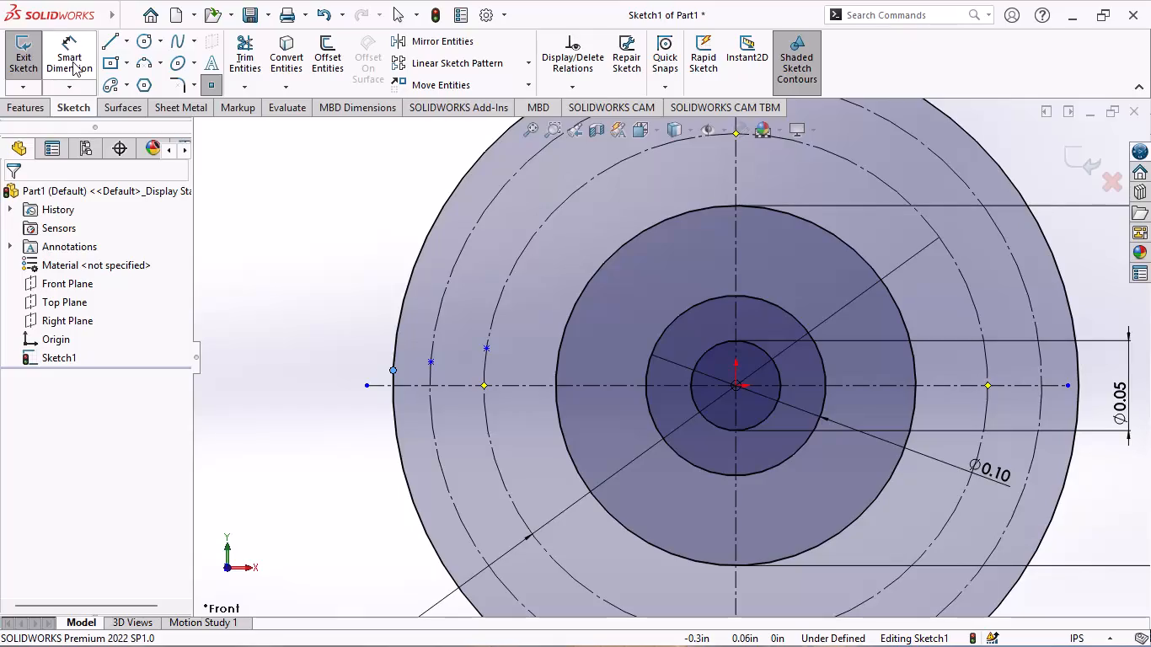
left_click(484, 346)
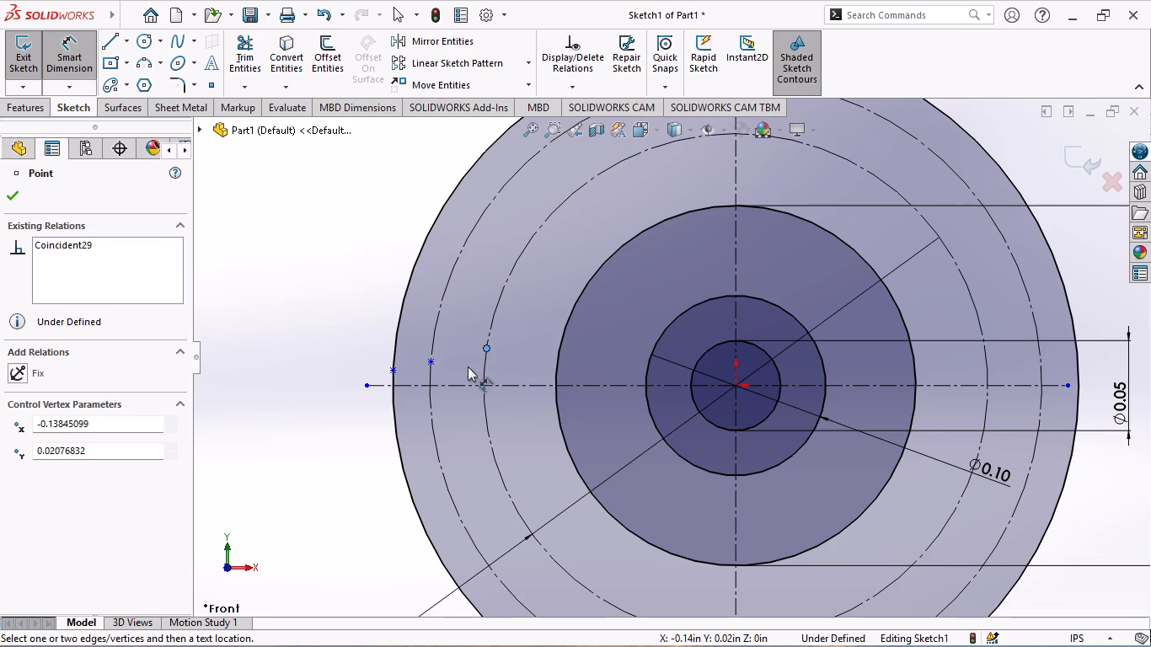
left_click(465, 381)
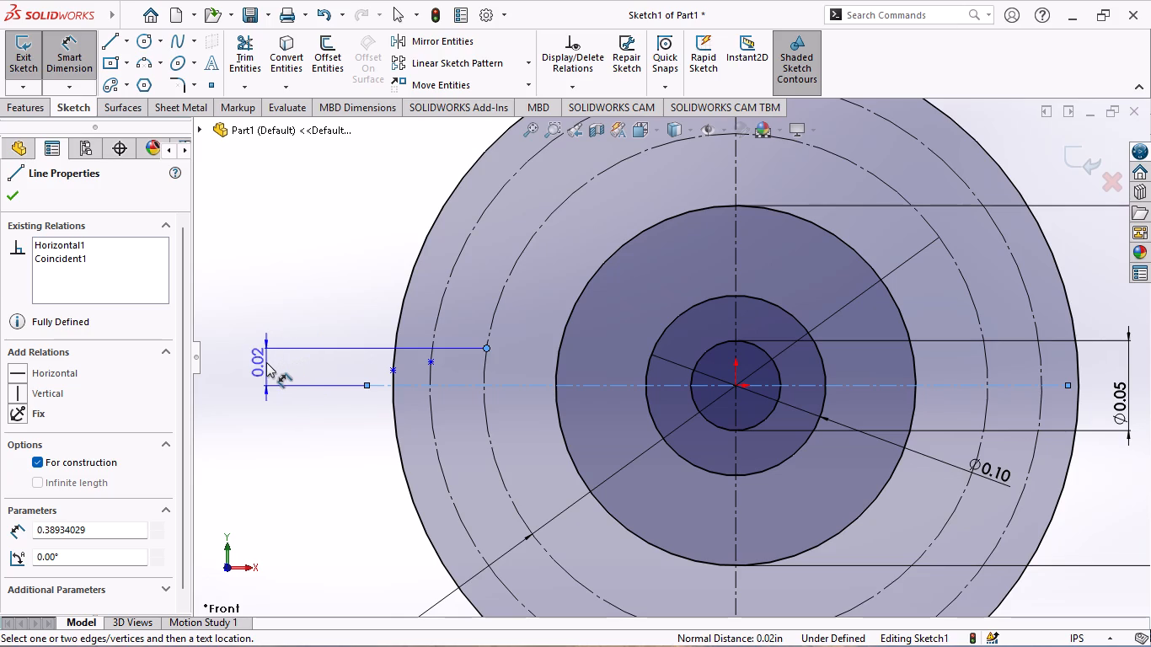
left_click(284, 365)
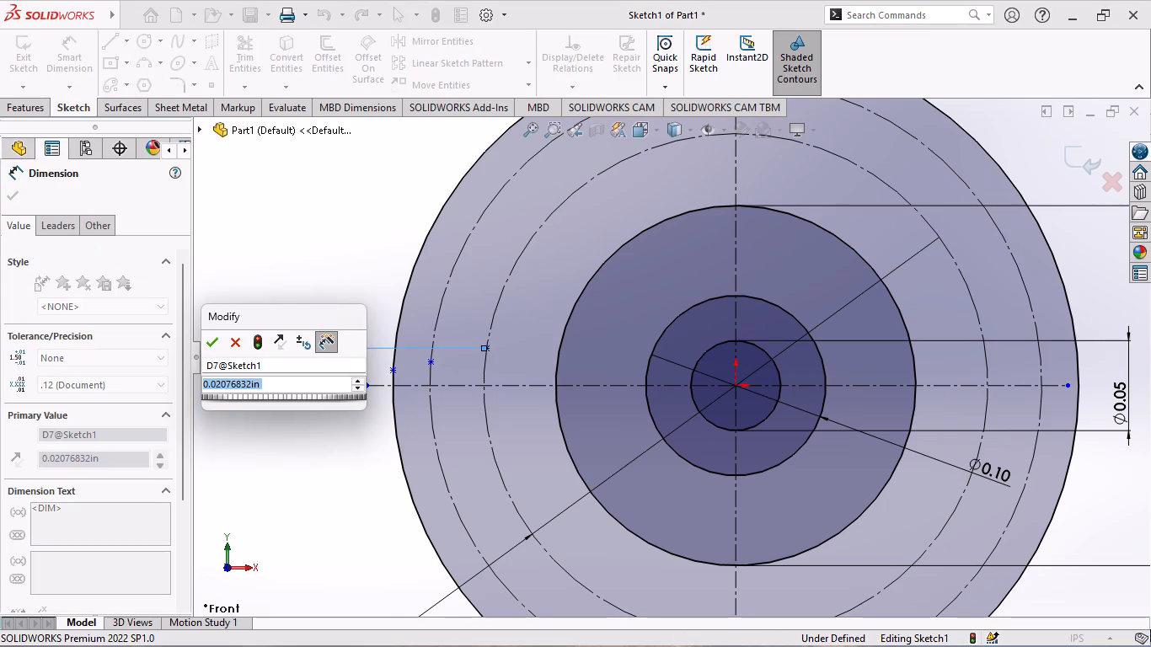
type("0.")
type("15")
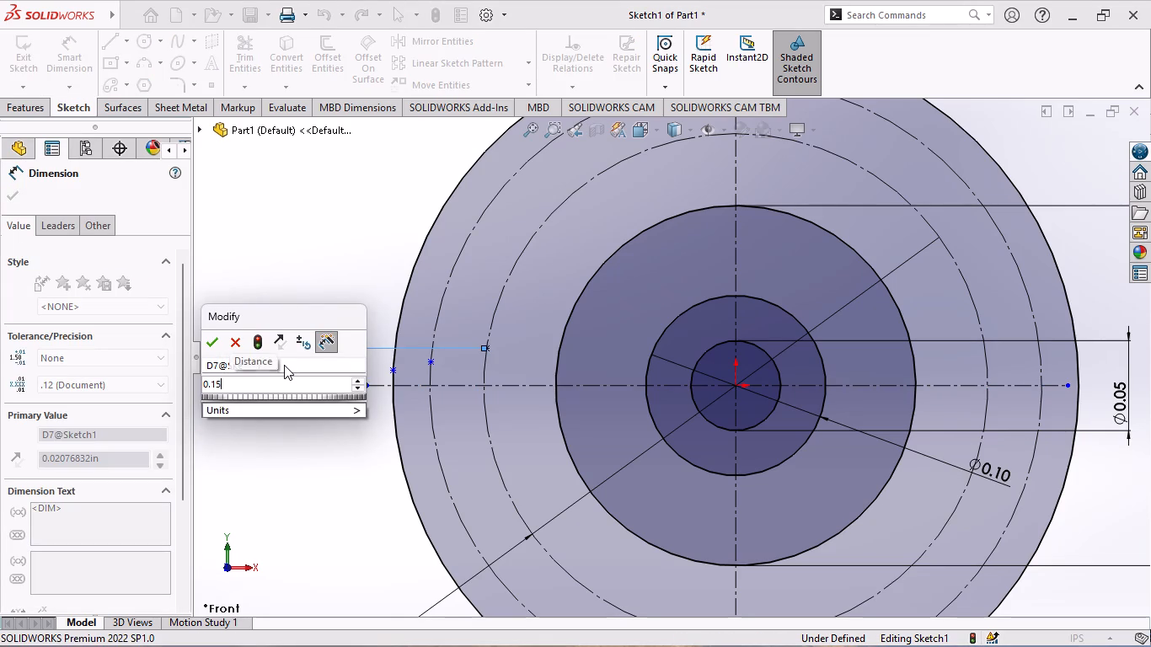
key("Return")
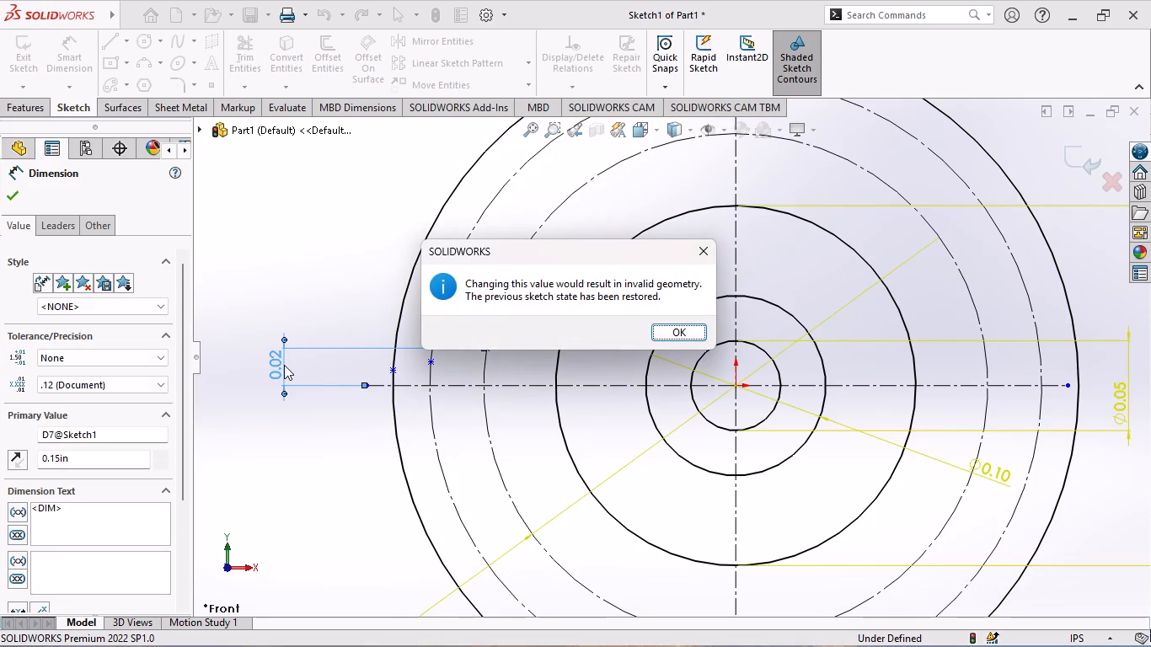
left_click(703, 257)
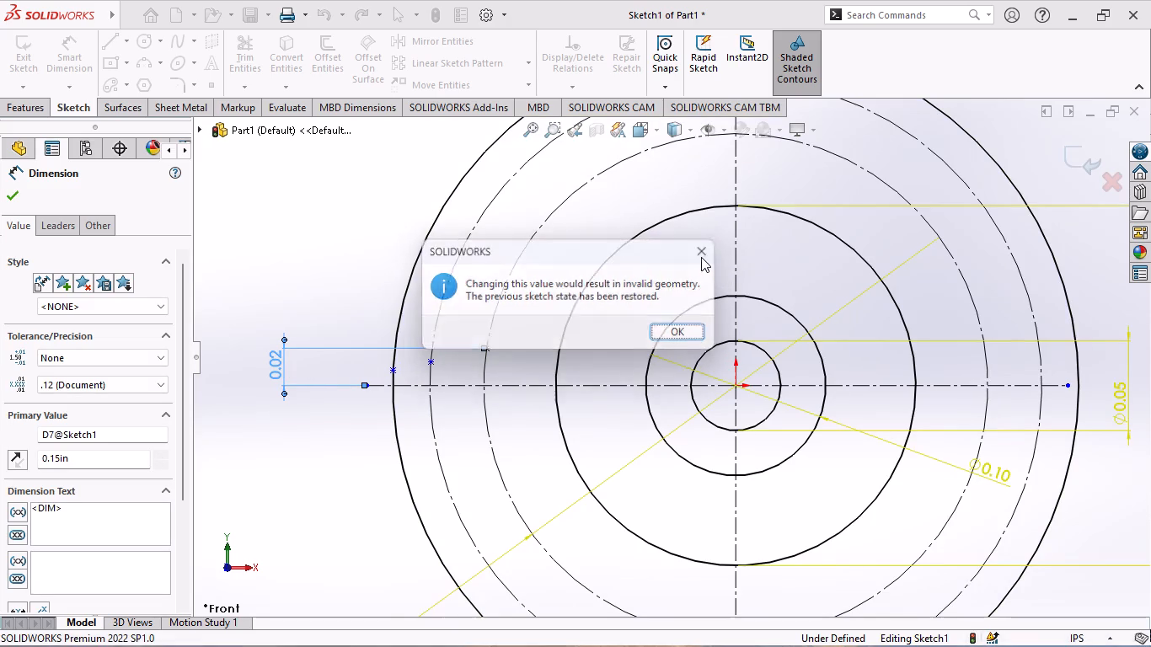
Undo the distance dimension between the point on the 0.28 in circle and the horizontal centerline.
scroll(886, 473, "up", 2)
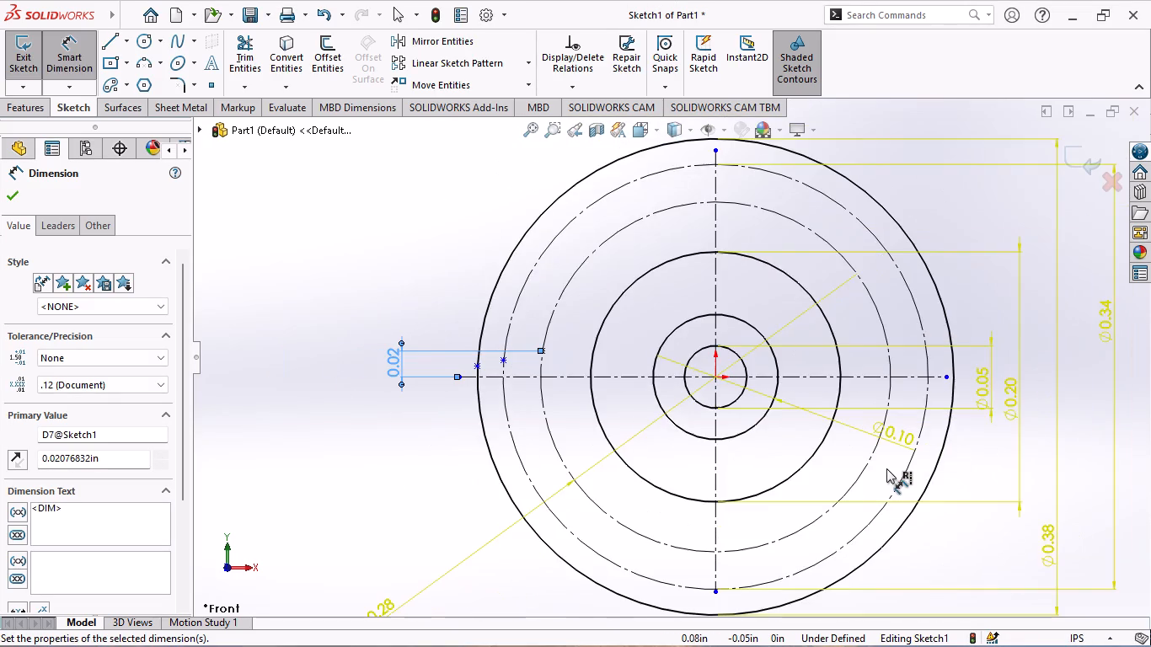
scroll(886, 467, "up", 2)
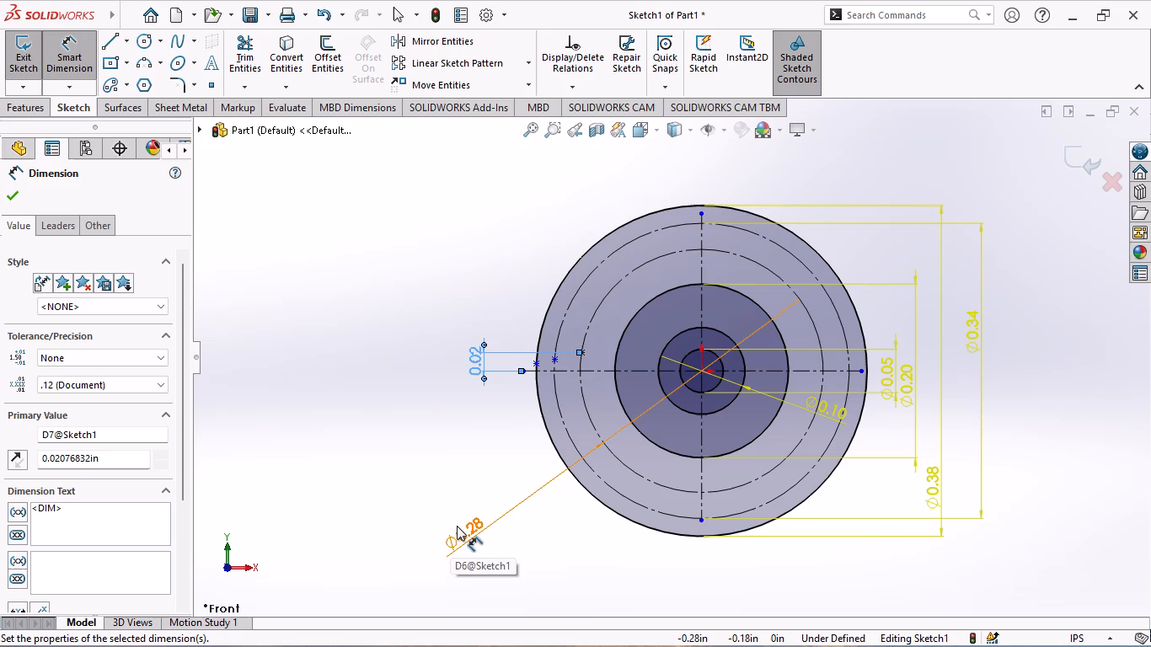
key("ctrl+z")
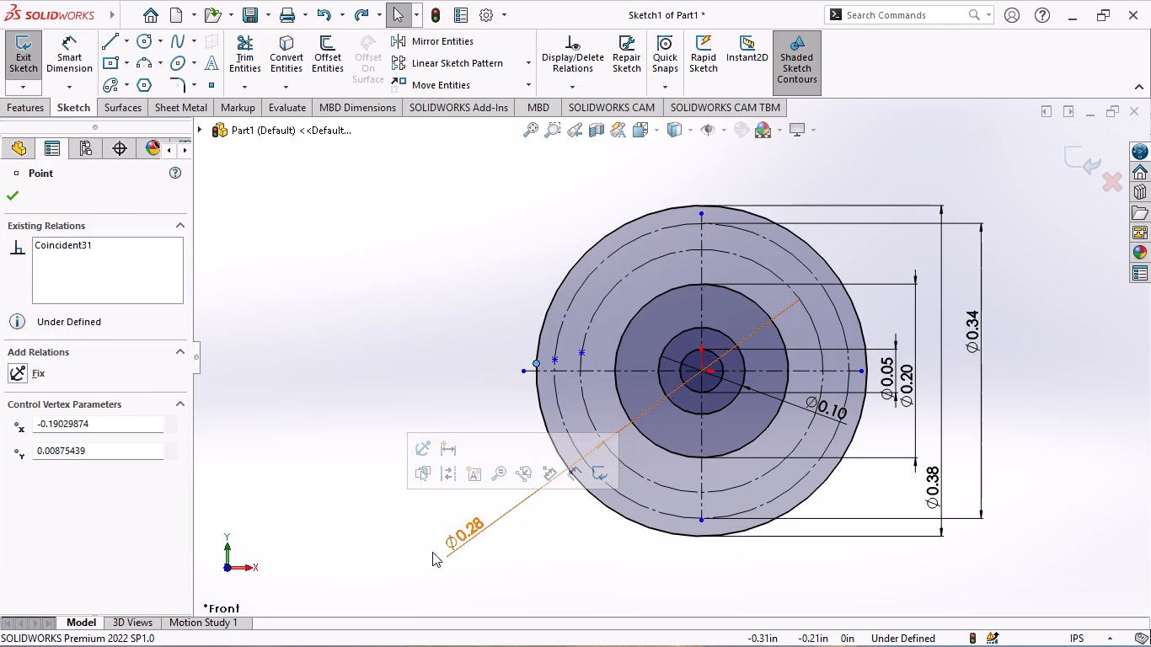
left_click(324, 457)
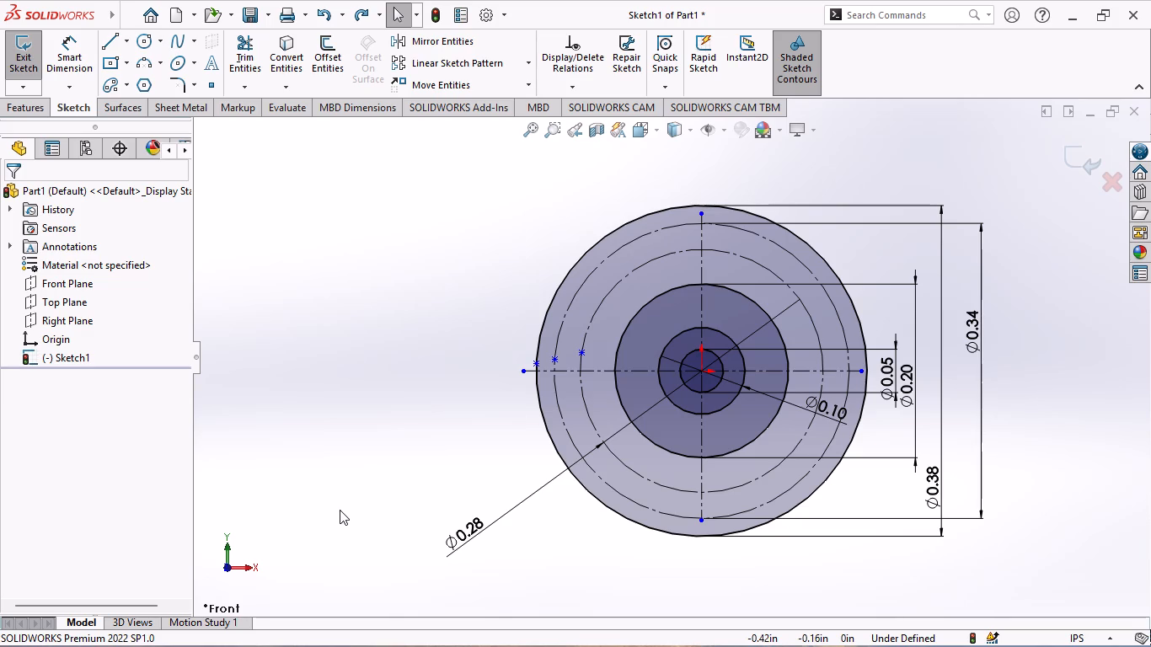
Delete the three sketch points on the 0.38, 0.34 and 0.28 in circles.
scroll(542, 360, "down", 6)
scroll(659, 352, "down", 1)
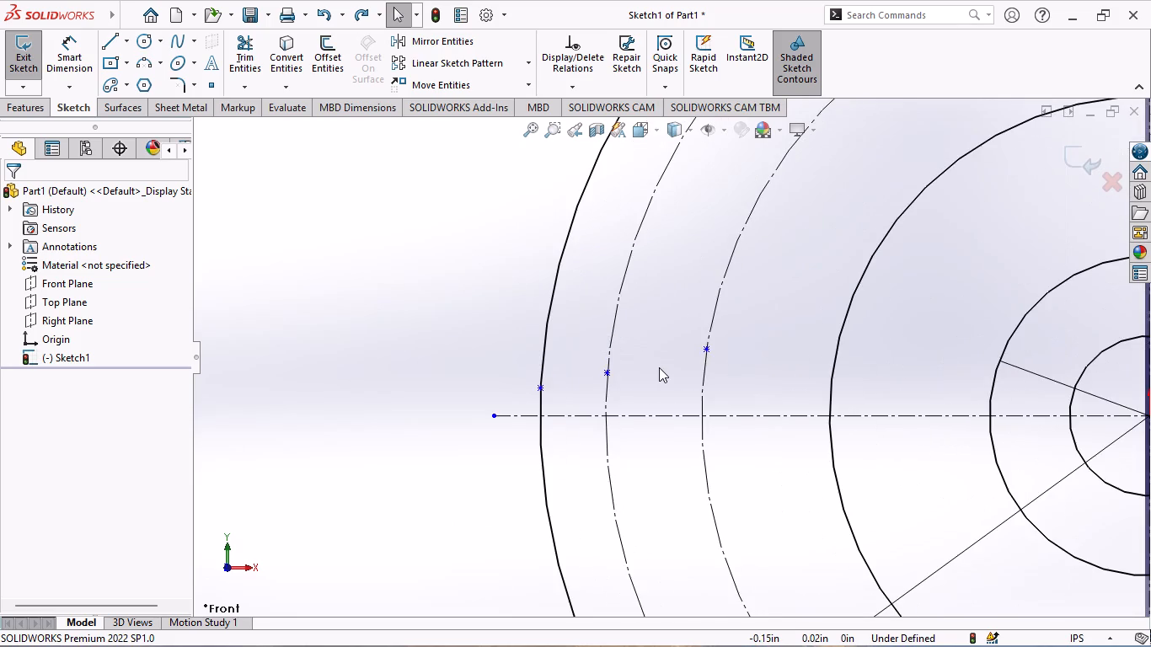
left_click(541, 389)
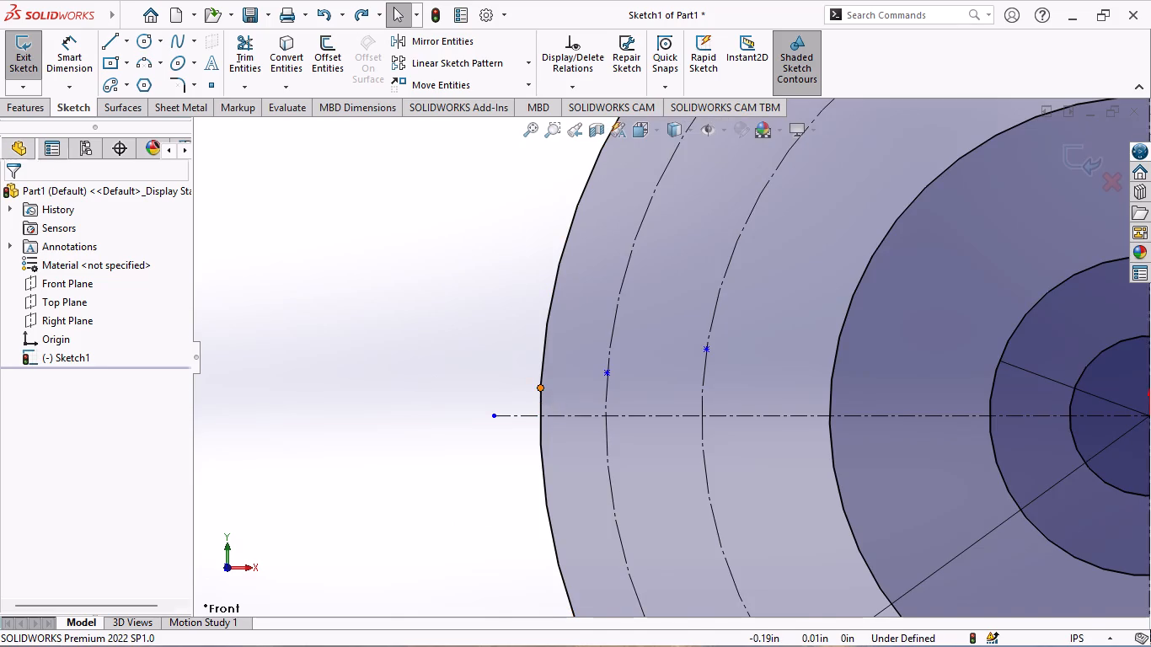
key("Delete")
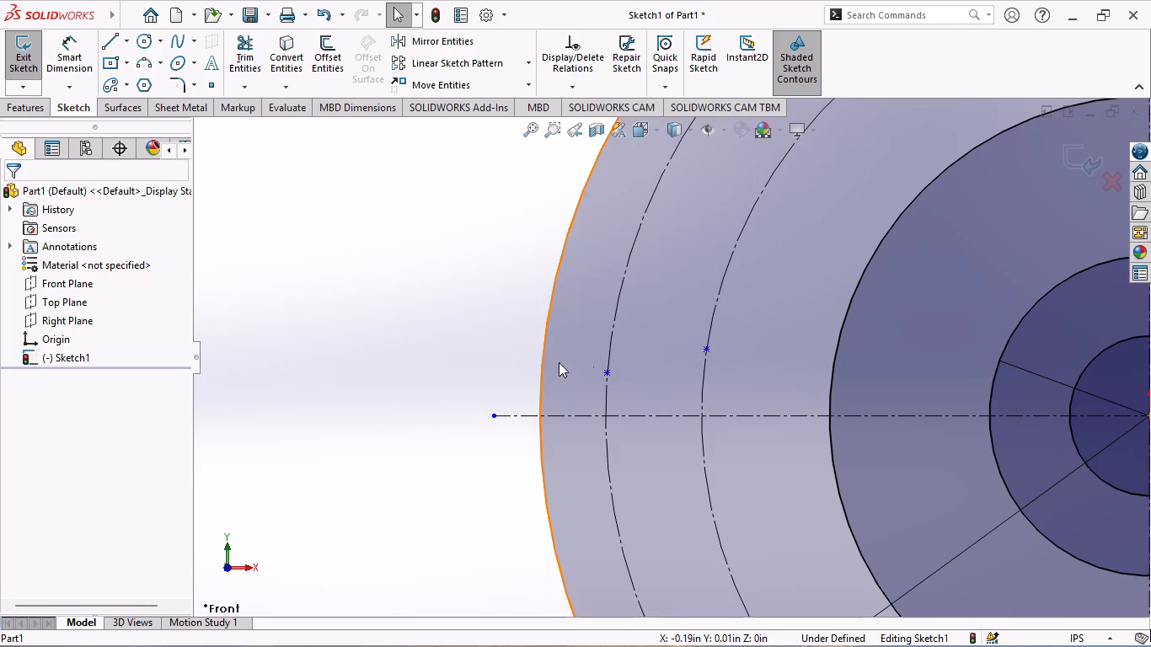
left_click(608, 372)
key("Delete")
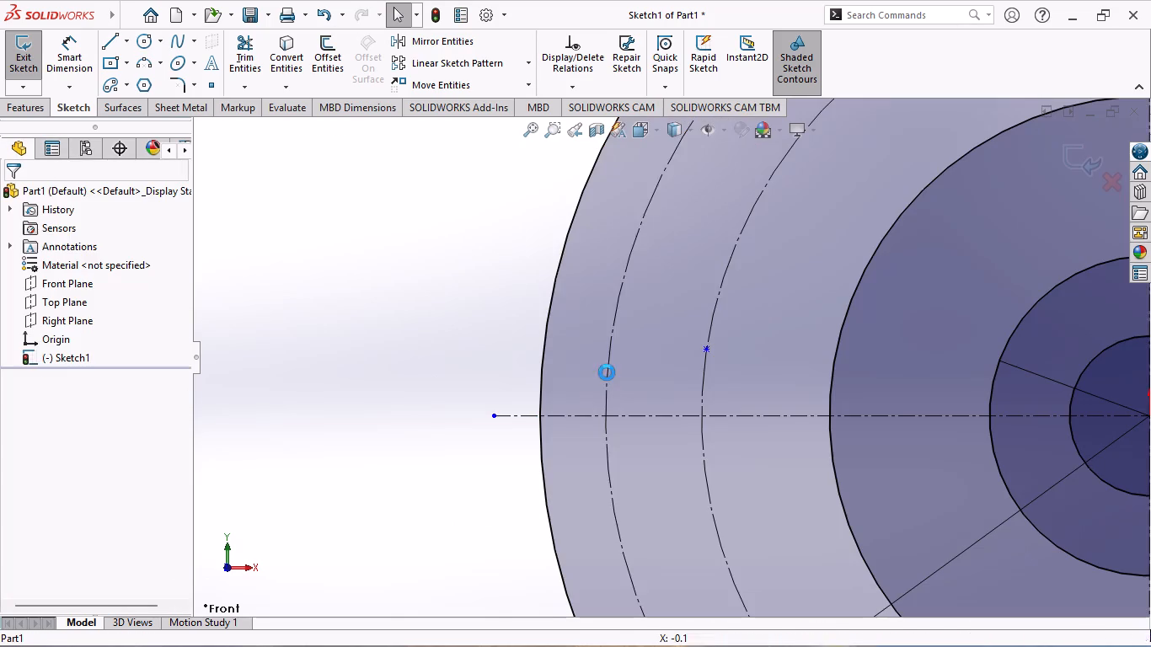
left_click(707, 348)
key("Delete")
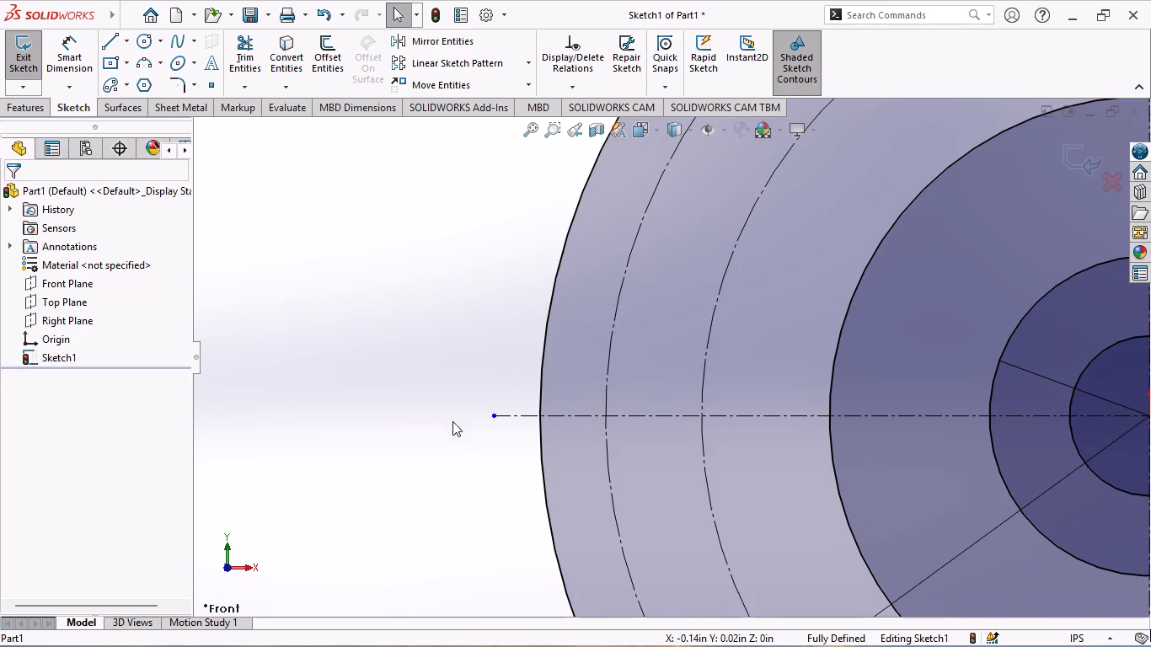
Place a sketch point on the 0.38 in circle, about 0.007 in above the horizontal centerline near its outer end.
scroll(580, 392, "down", 3)
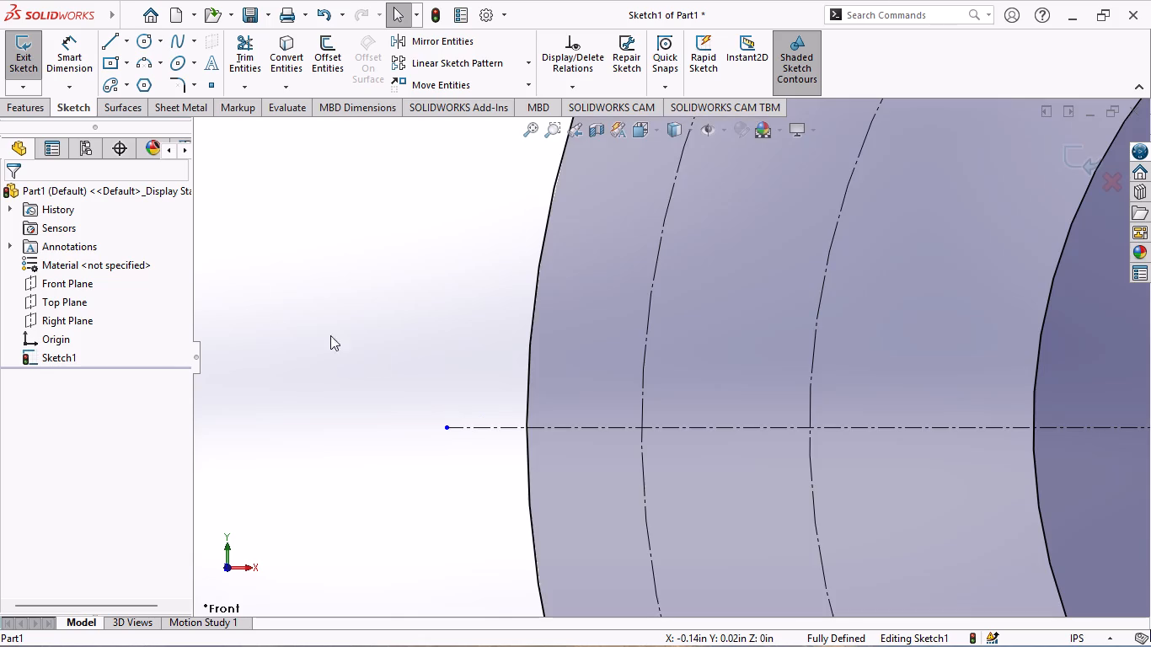
left_click(213, 83)
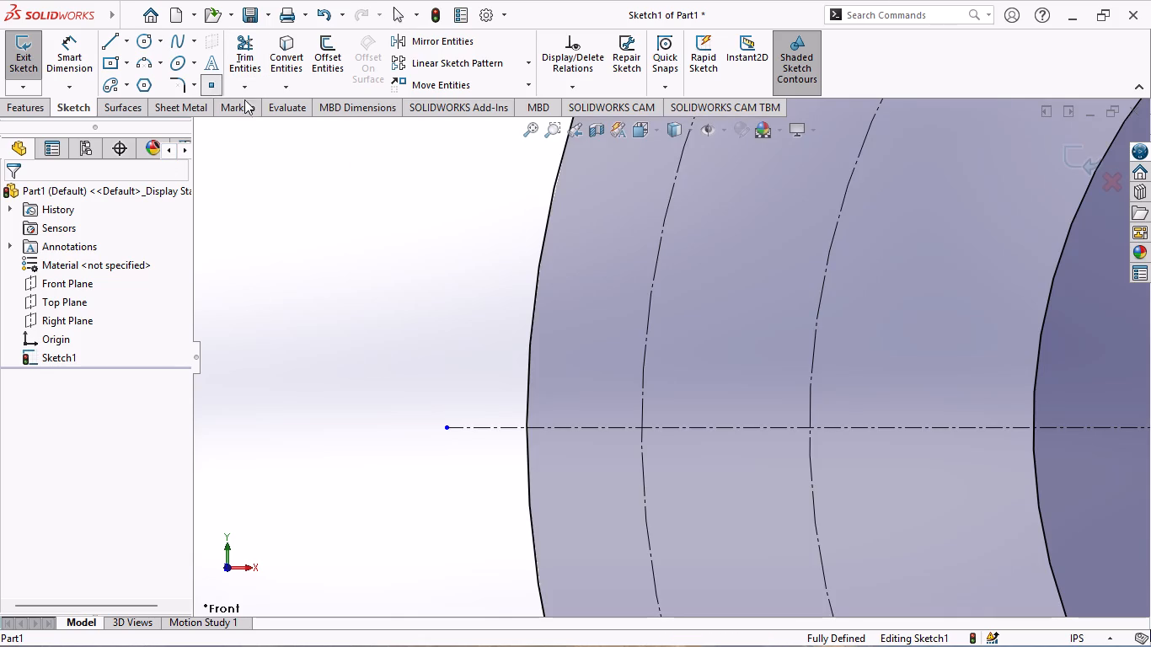
left_click(527, 388)
key("Escape")
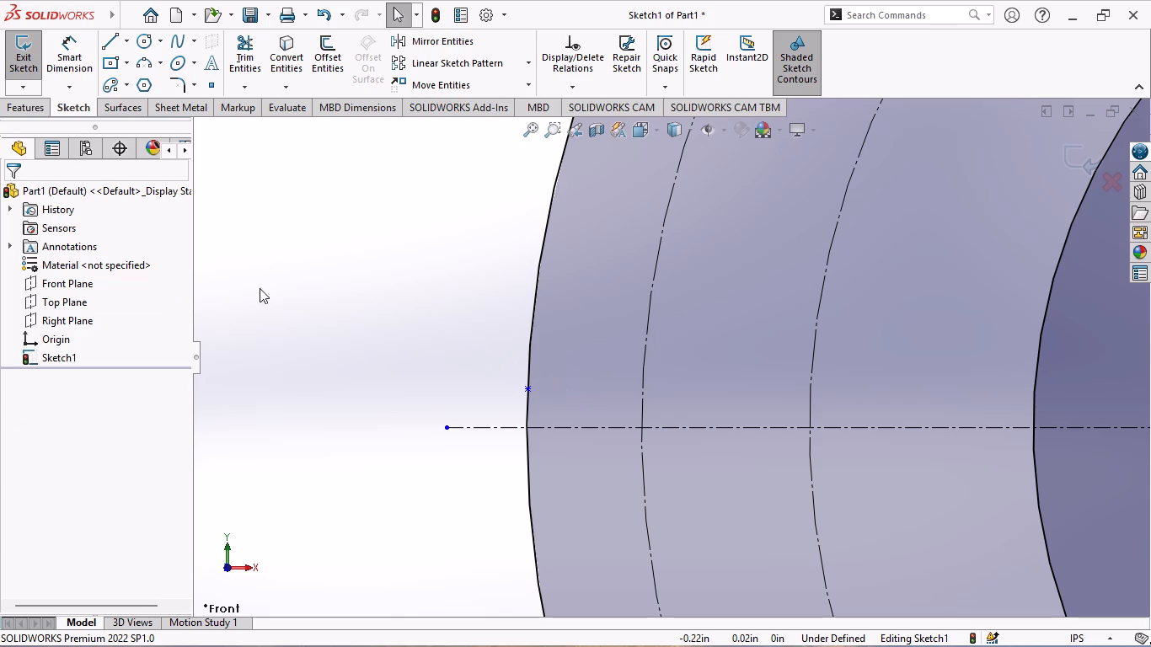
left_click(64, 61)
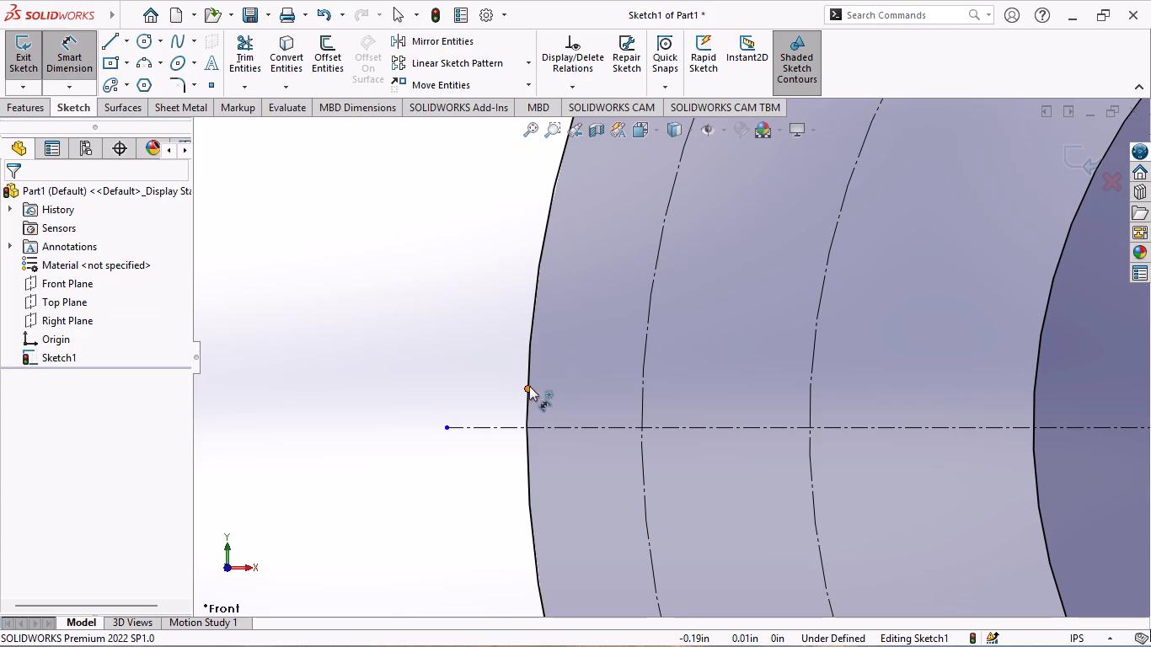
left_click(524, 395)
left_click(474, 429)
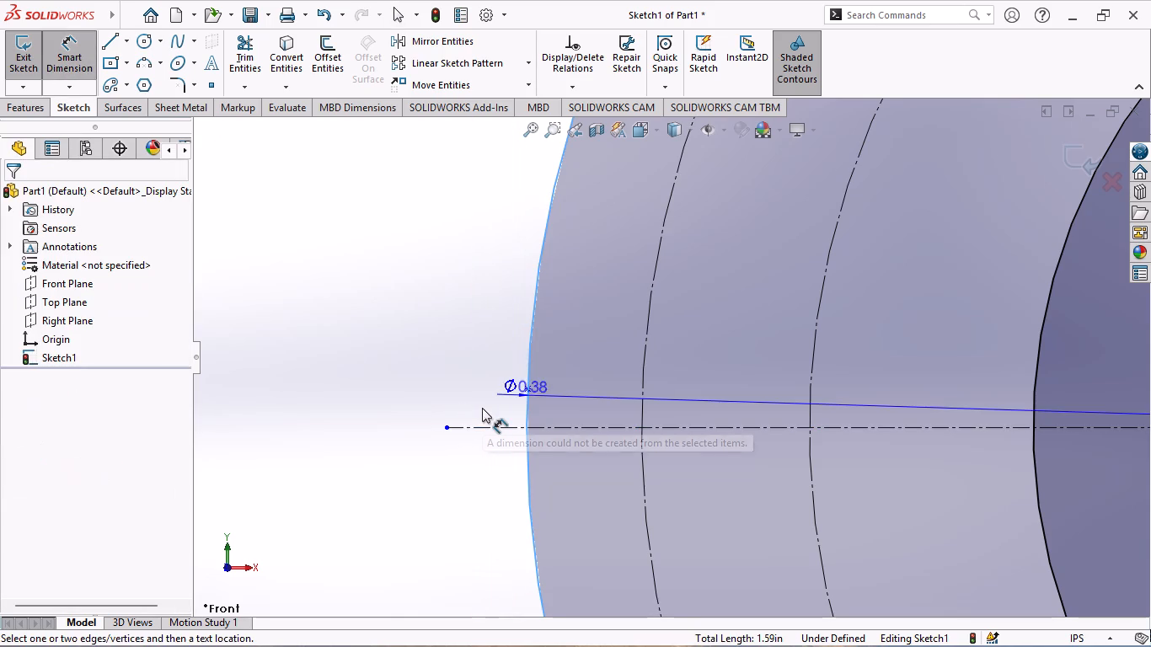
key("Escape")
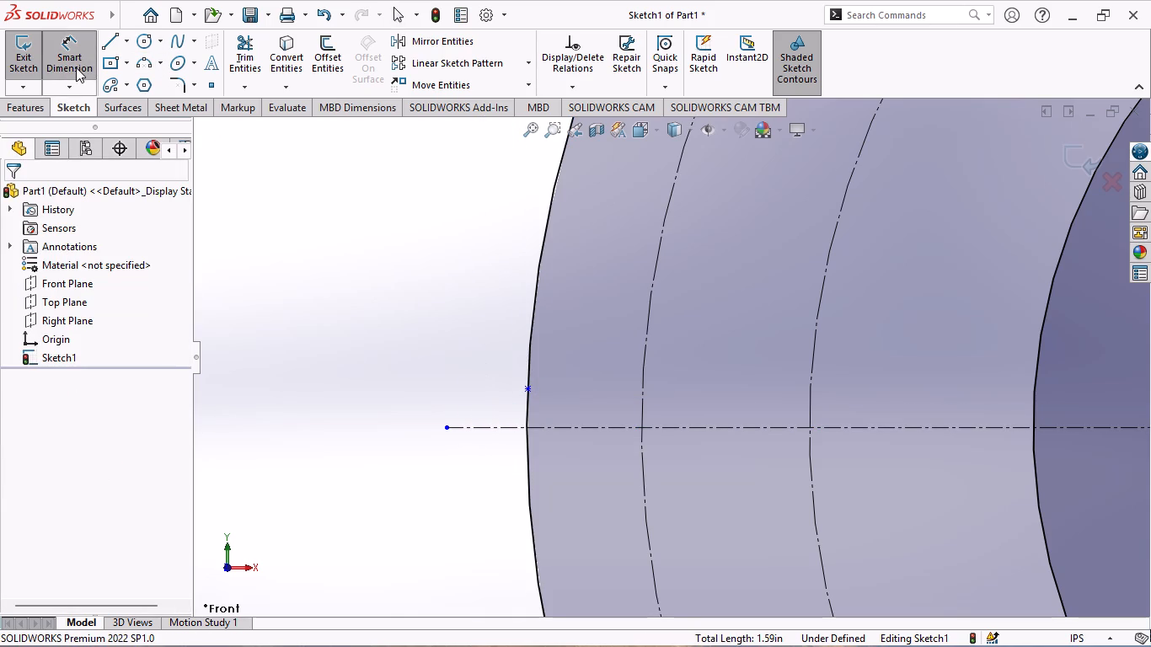
Dimension the point on the 0.38 in circle at 0.094/2 in from the horizontal centerline.
left_click(75, 67)
left_click(58, 43)
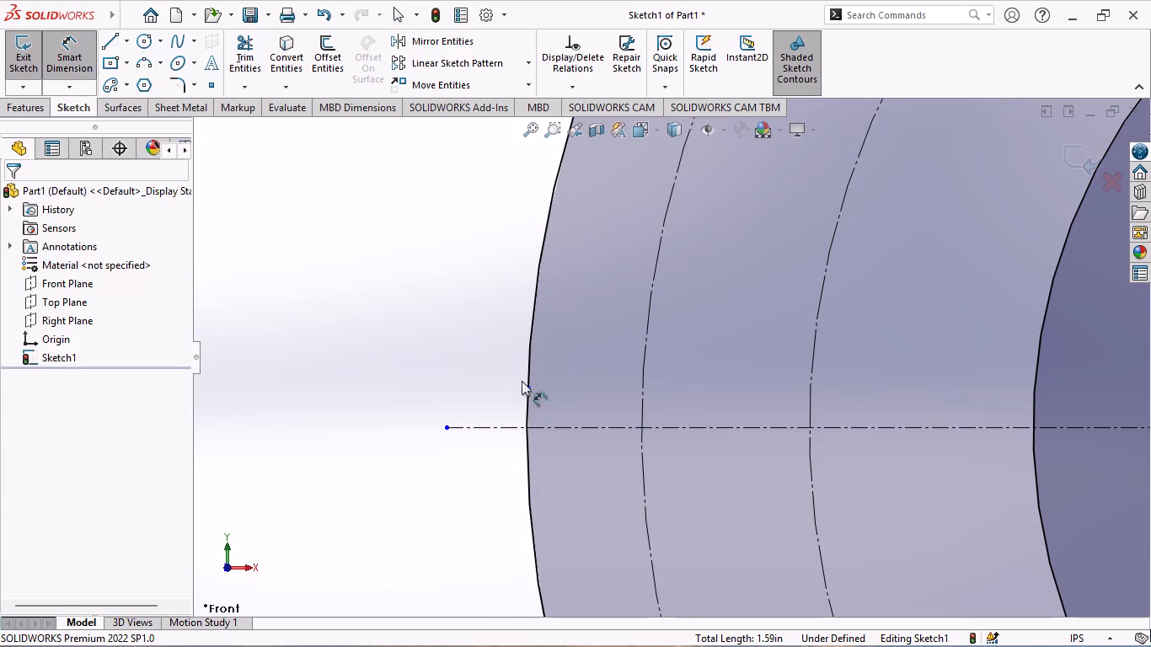
left_click(530, 388)
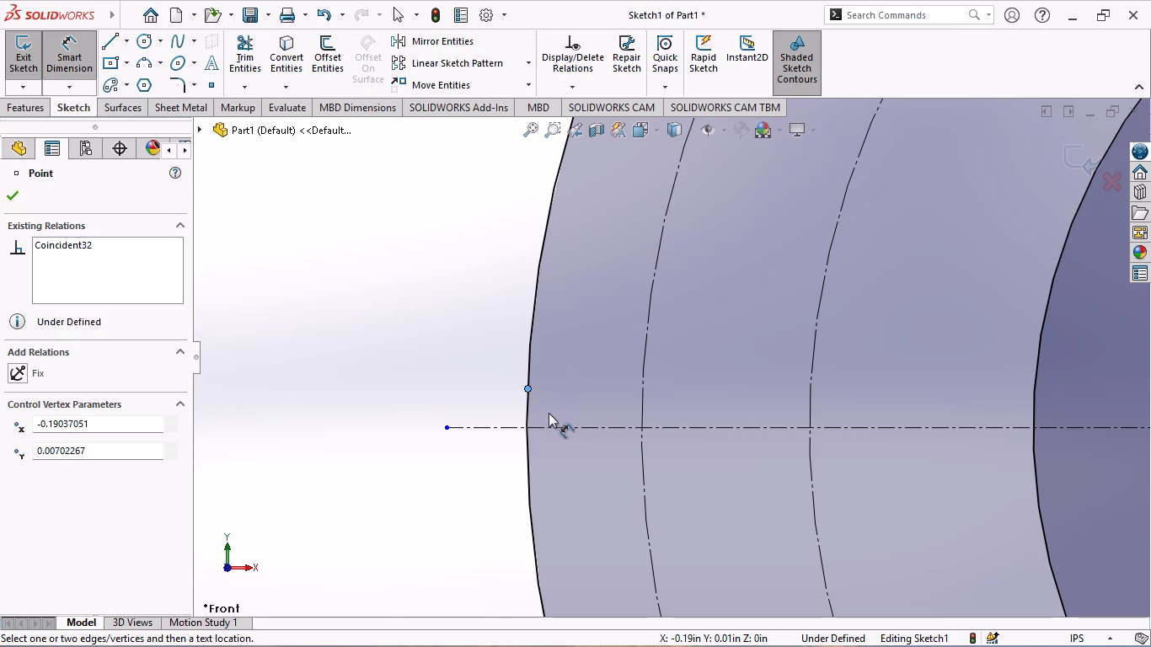
left_click(549, 425)
left_click(408, 389)
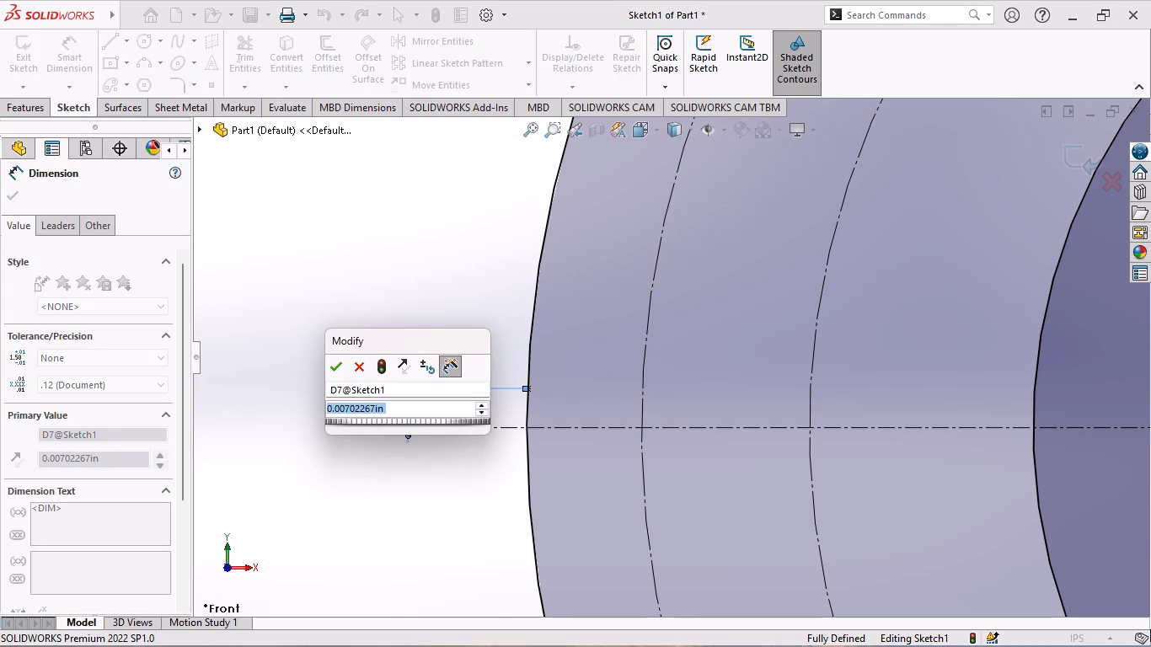
key("0")
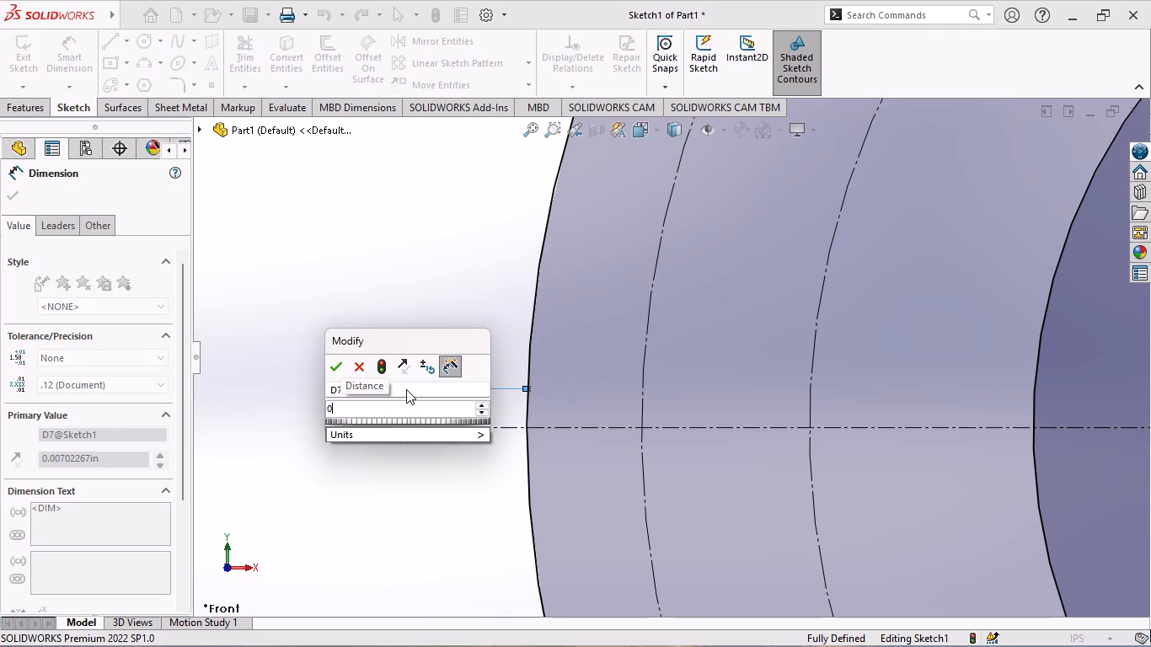
key("period")
key("0")
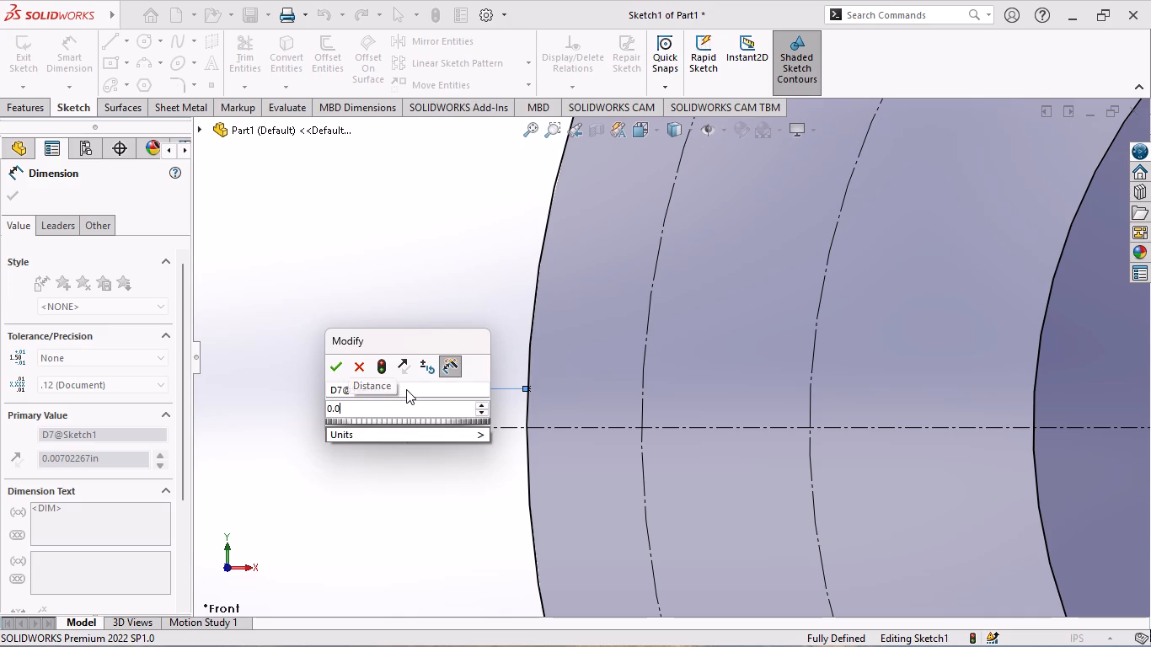
key("9")
key("slash")
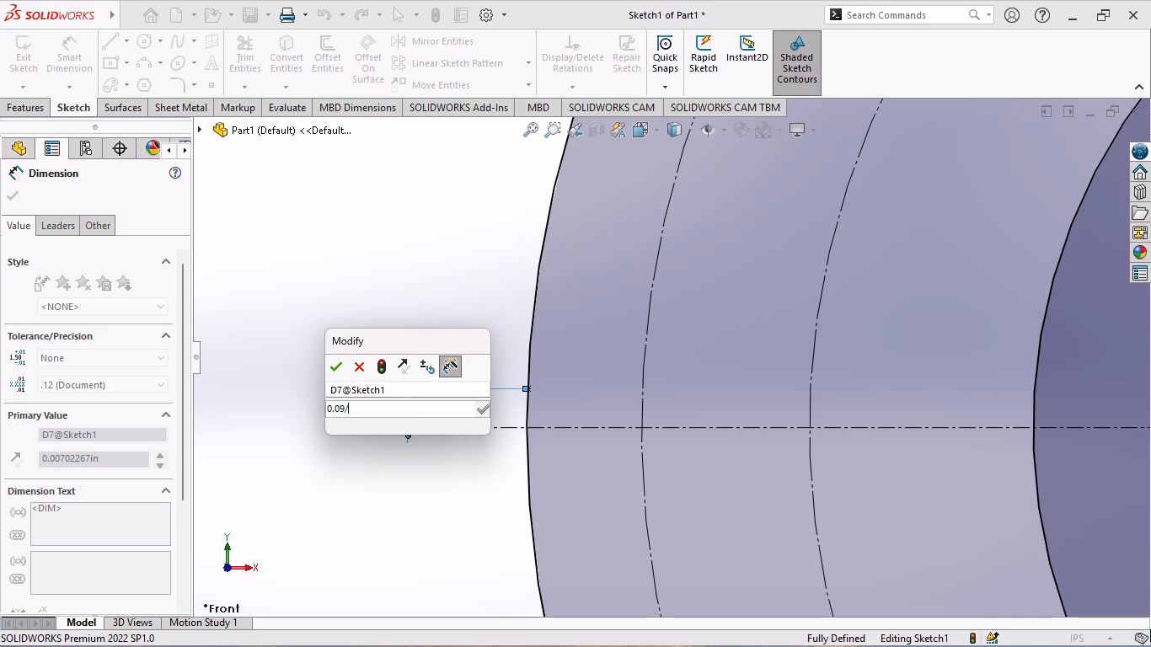
key("2")
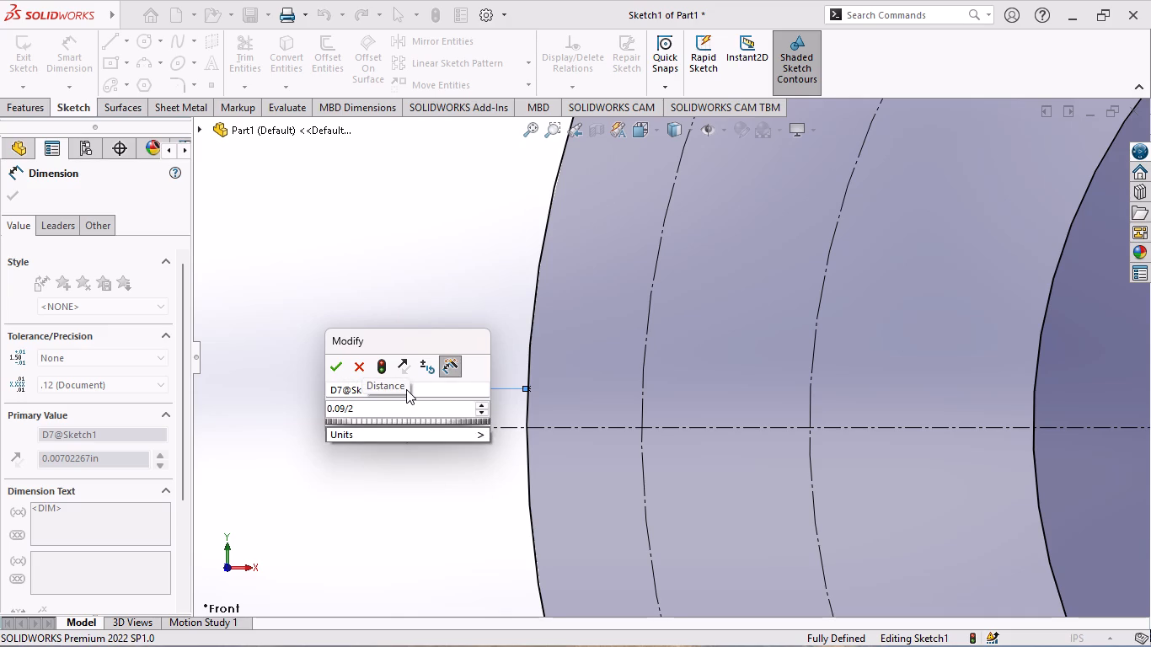
key("BackSpace")
key("BackSpace")
type("4/2")
key("Return")
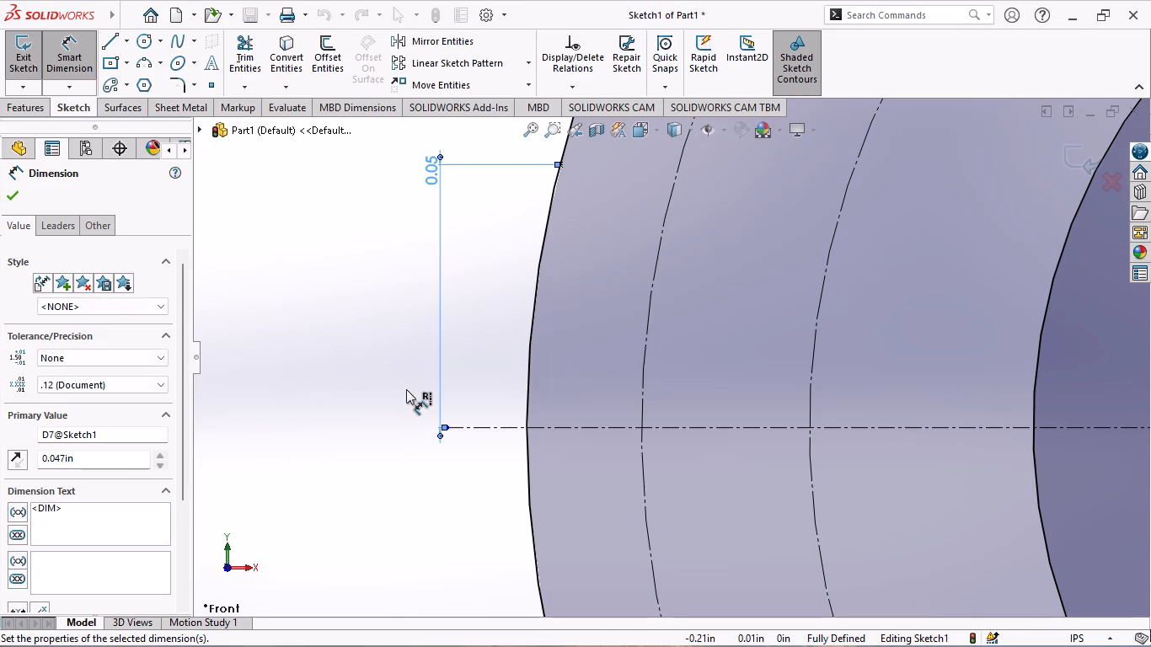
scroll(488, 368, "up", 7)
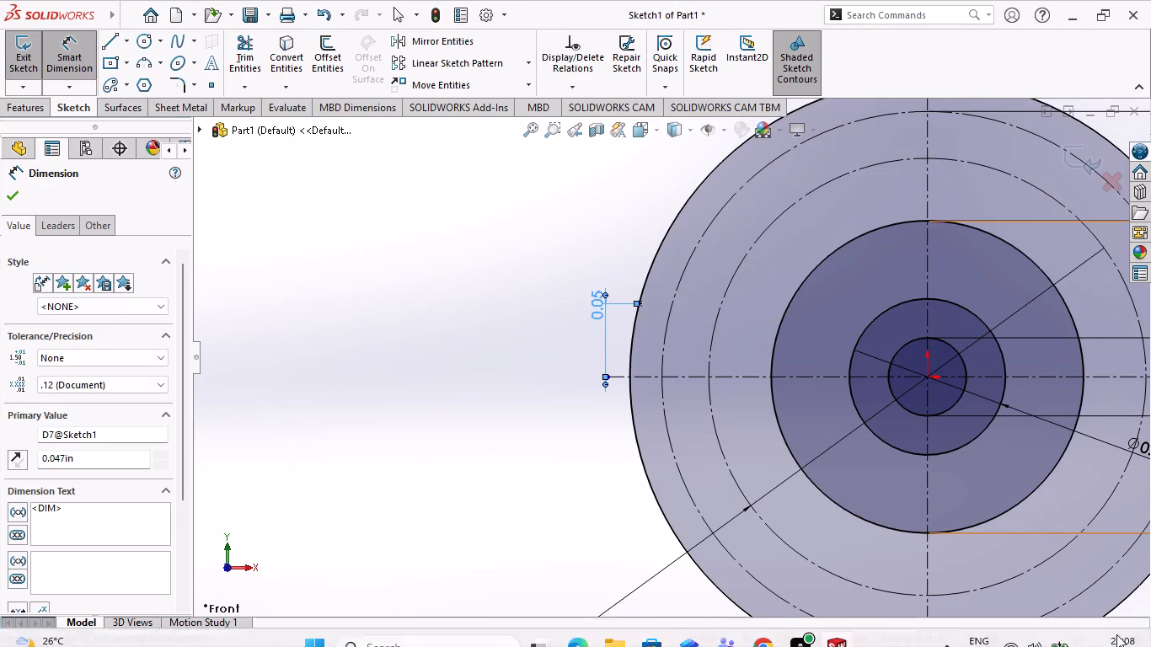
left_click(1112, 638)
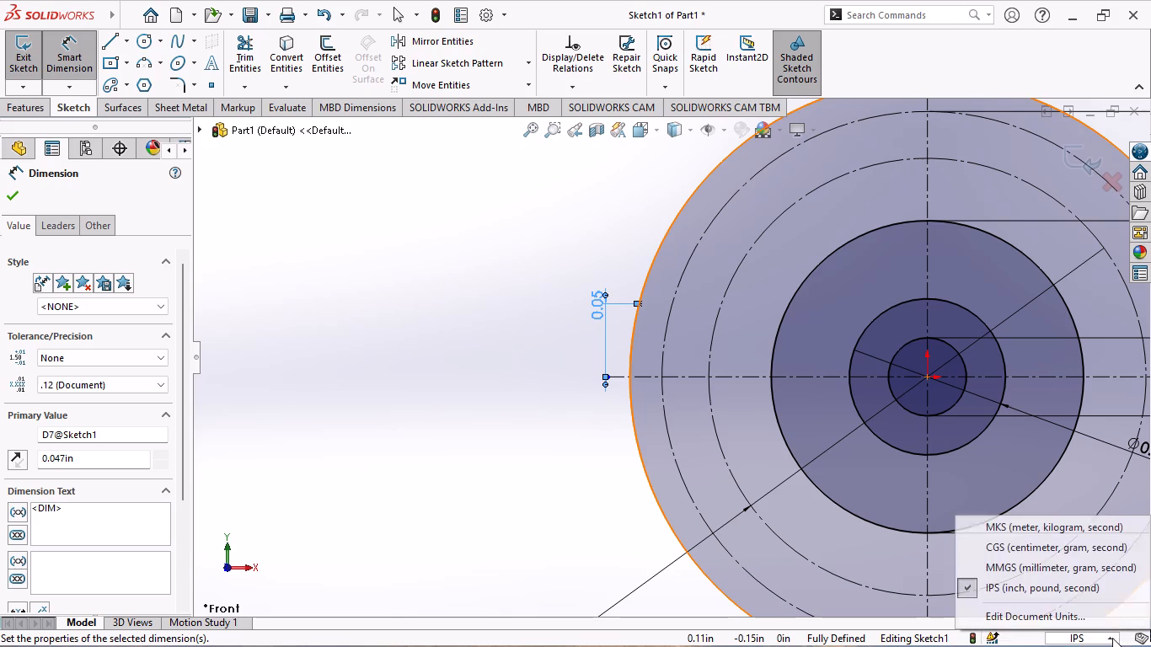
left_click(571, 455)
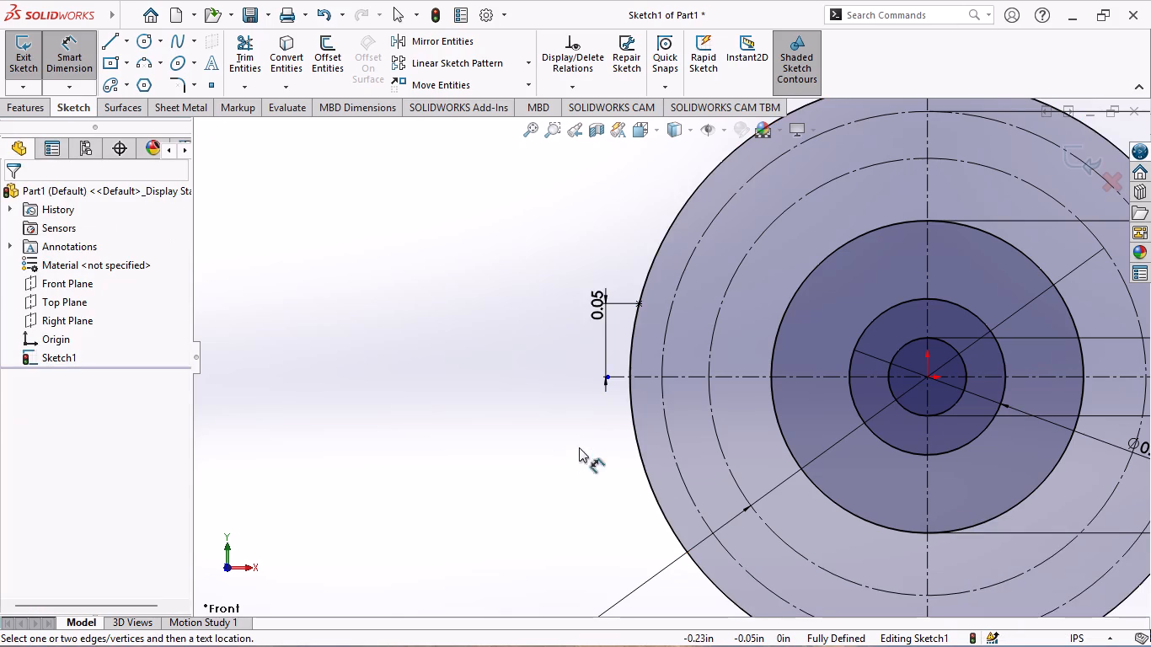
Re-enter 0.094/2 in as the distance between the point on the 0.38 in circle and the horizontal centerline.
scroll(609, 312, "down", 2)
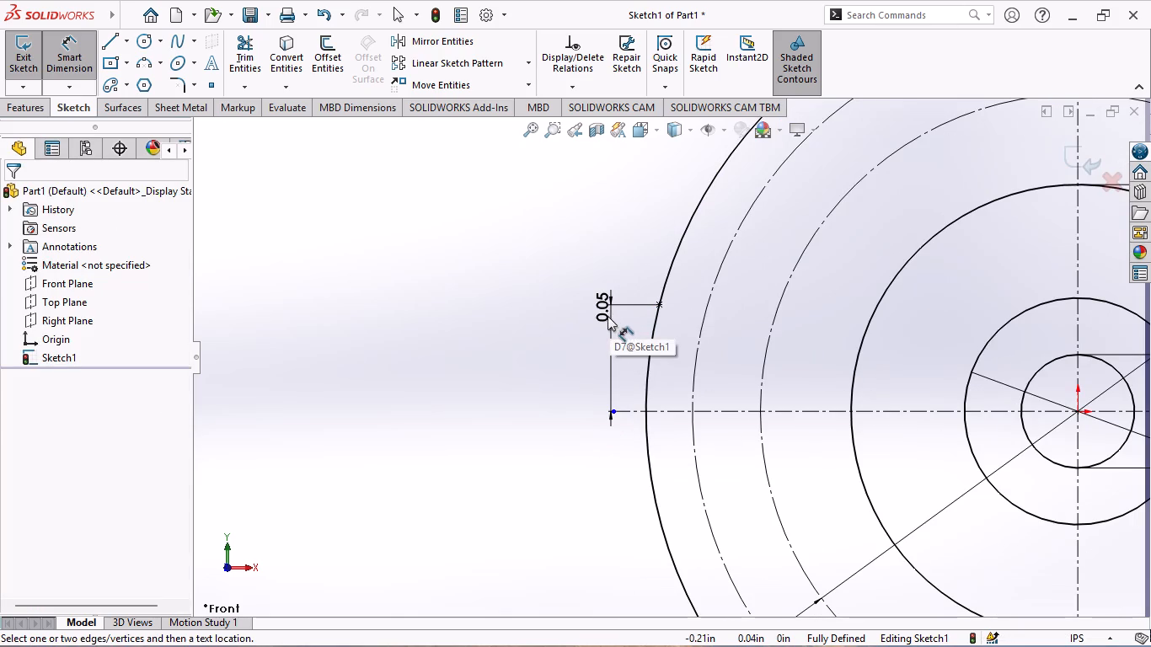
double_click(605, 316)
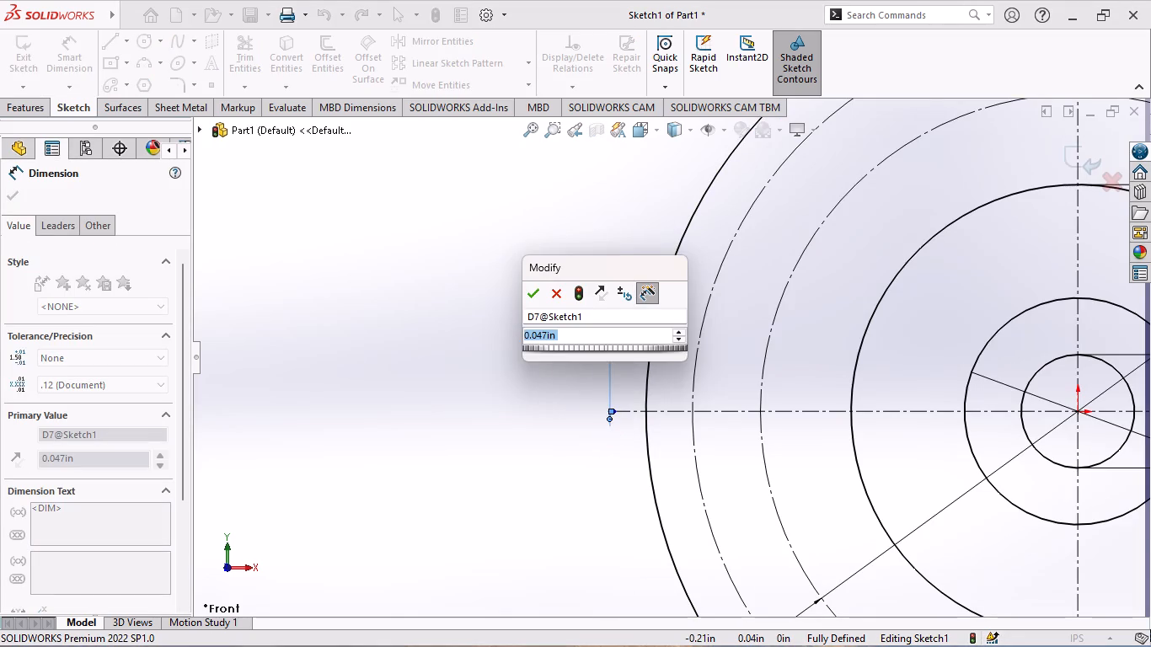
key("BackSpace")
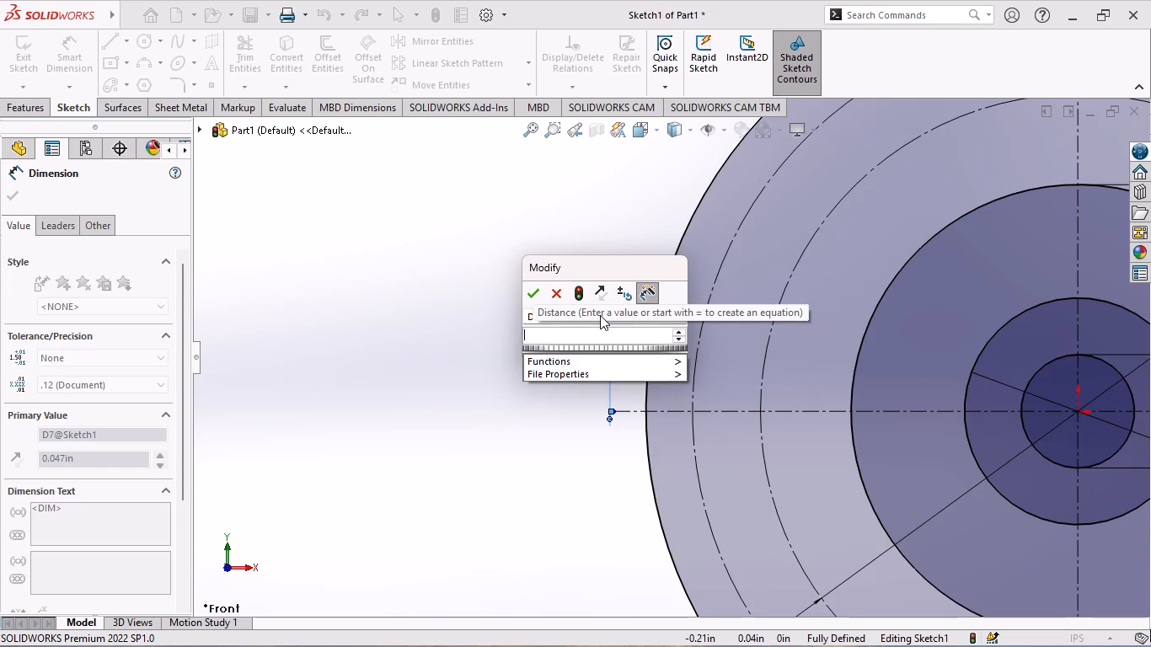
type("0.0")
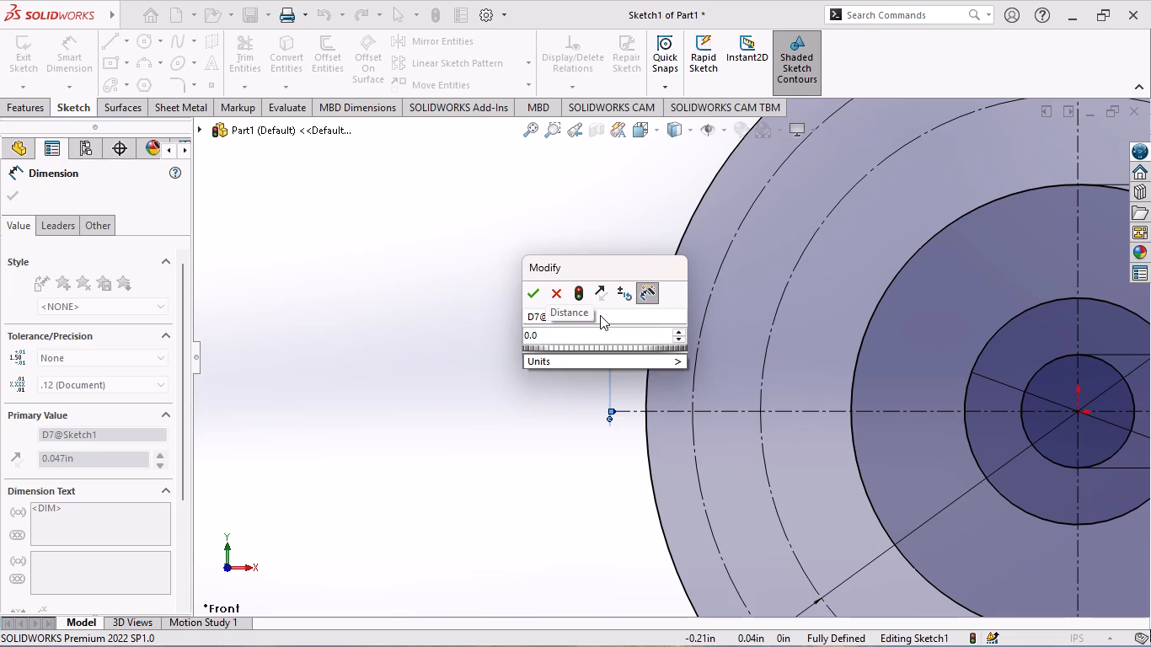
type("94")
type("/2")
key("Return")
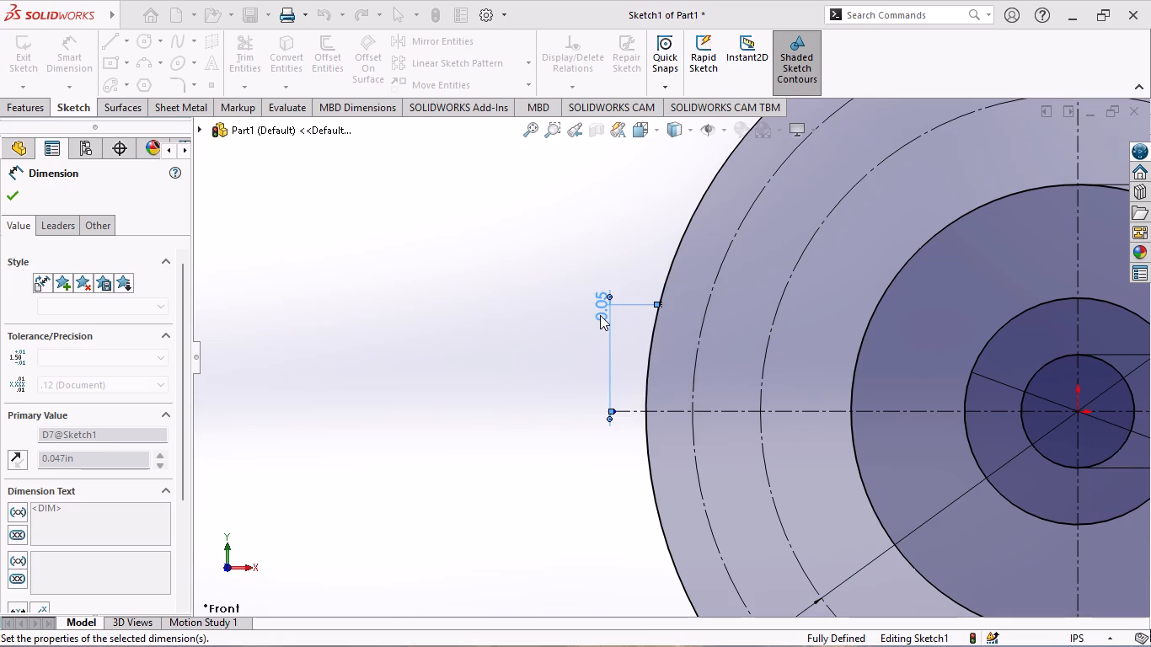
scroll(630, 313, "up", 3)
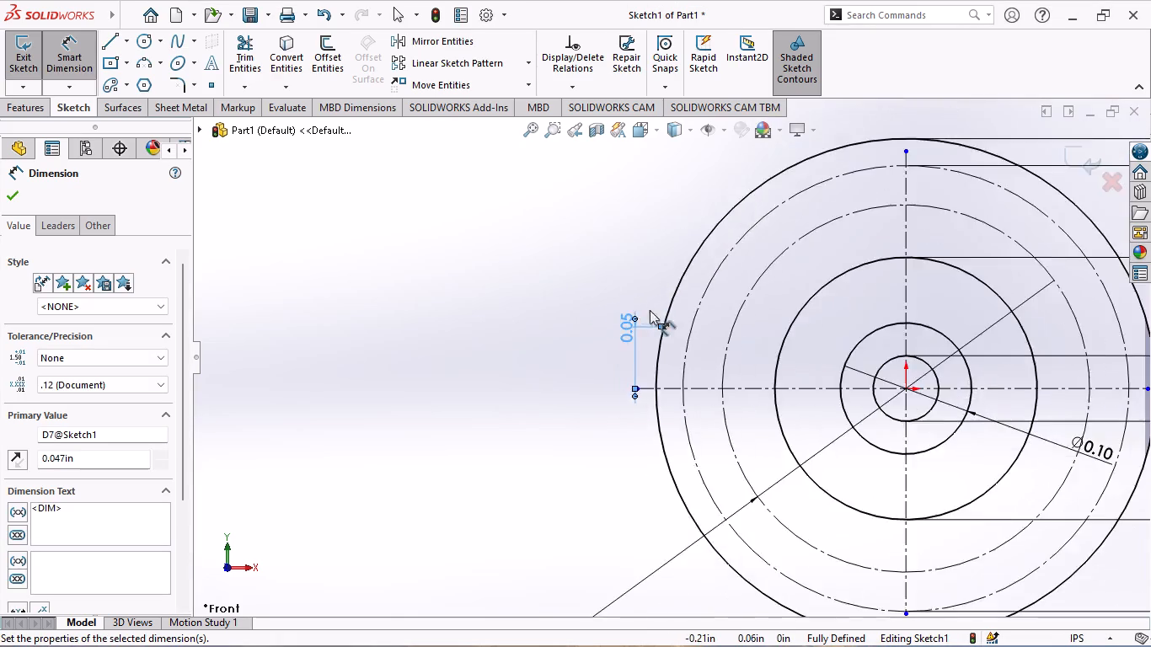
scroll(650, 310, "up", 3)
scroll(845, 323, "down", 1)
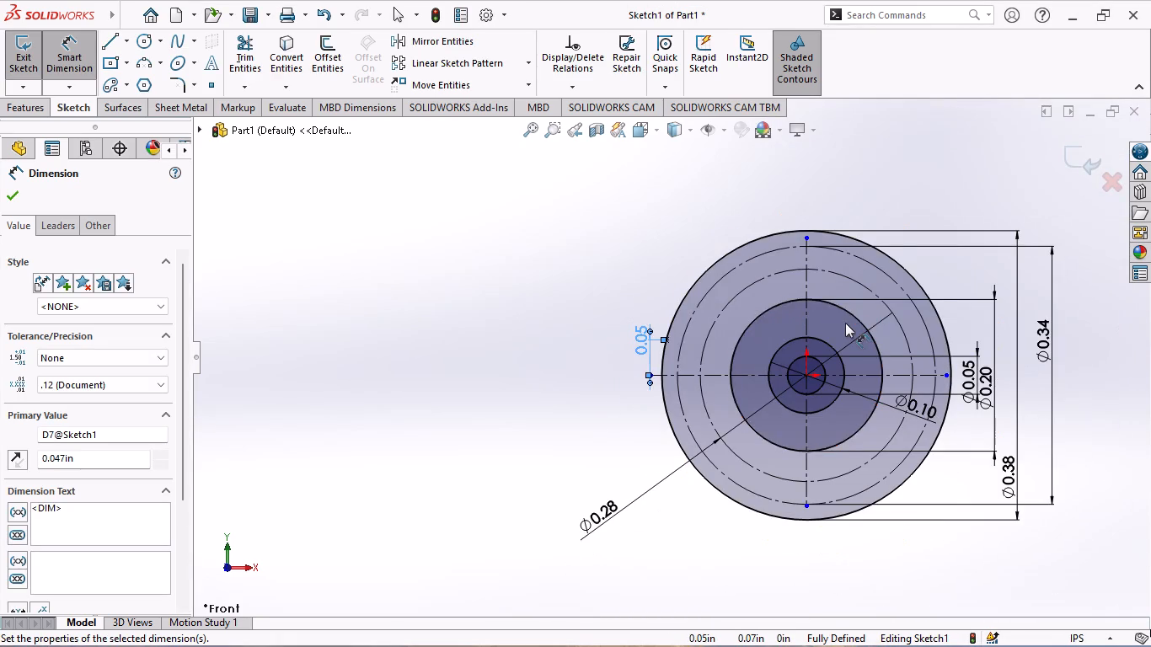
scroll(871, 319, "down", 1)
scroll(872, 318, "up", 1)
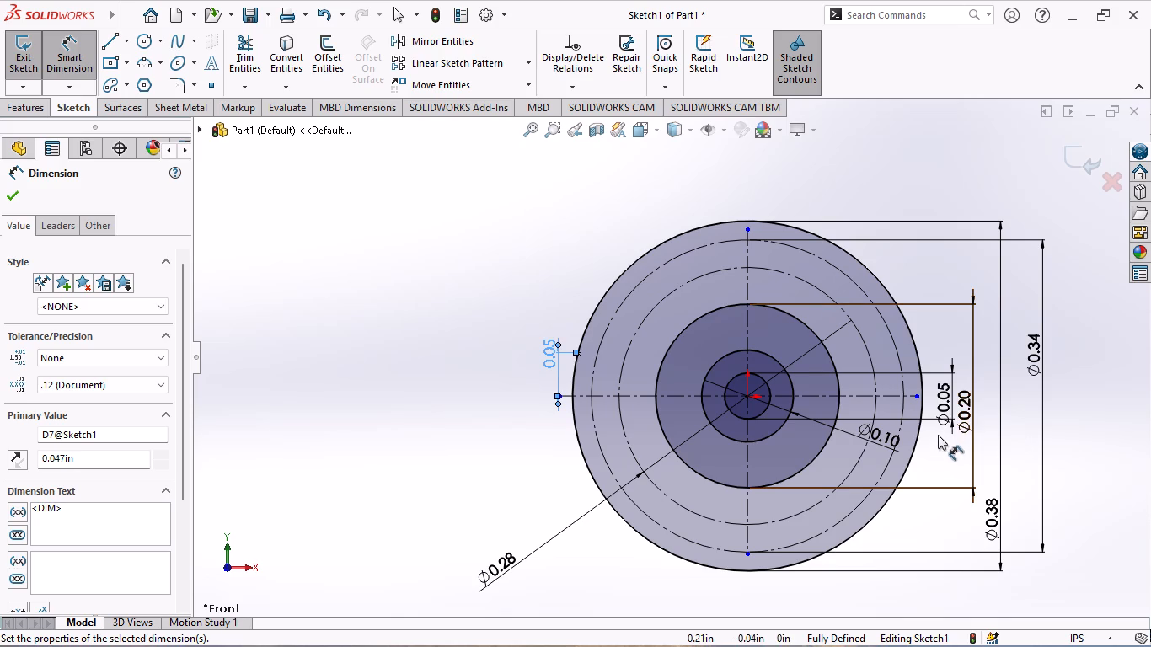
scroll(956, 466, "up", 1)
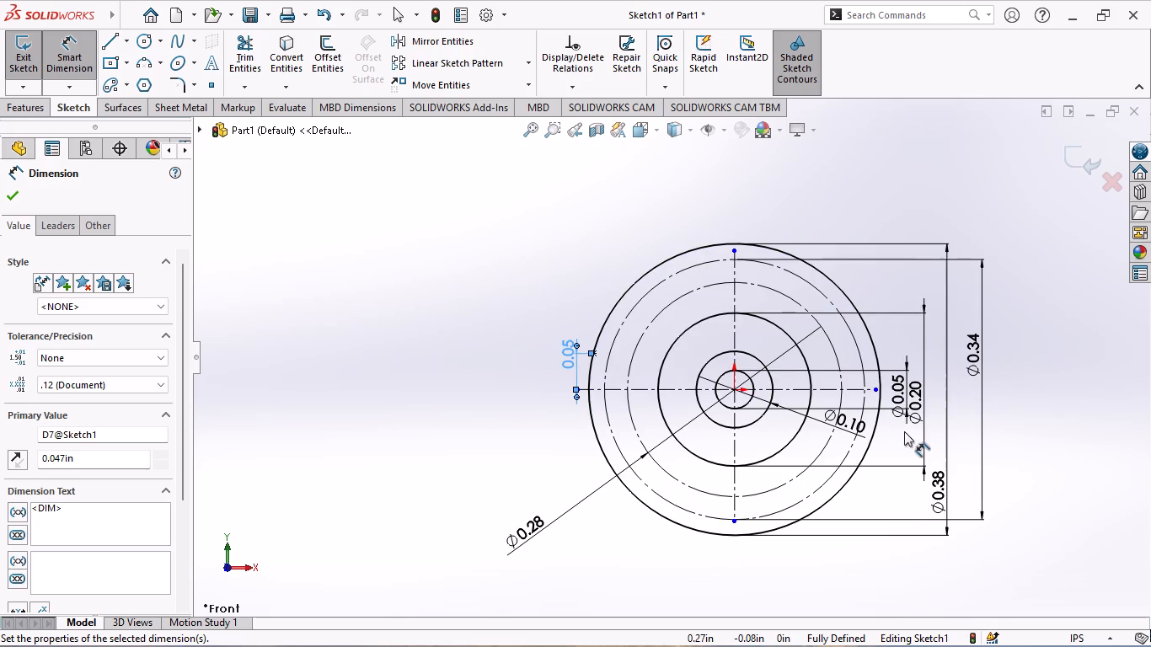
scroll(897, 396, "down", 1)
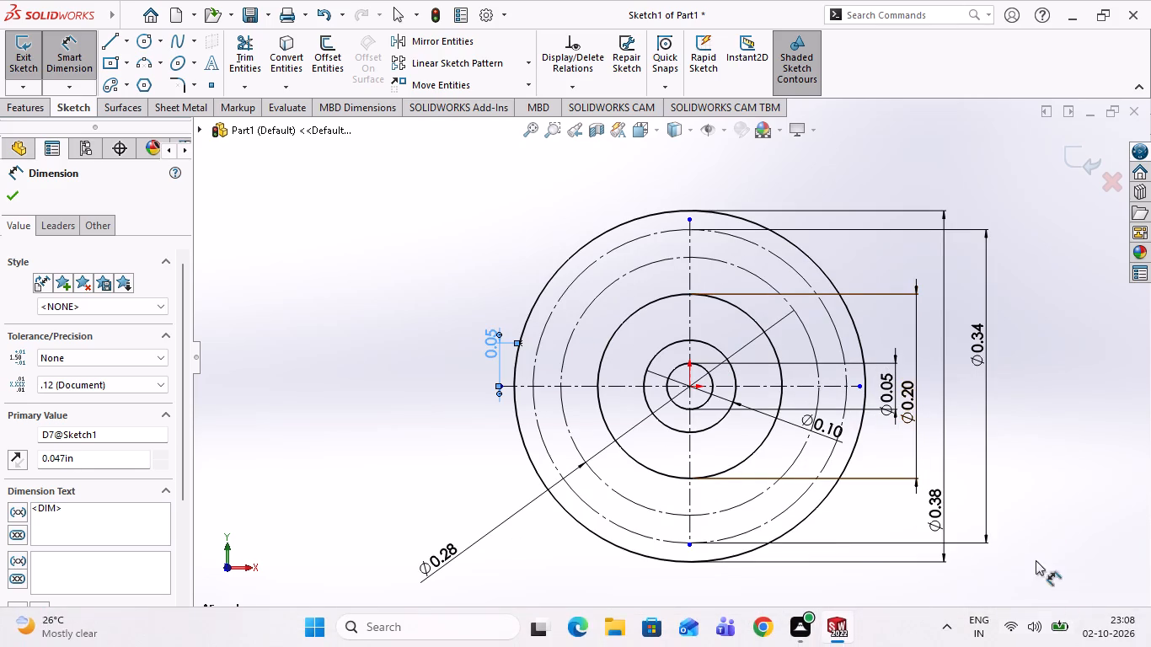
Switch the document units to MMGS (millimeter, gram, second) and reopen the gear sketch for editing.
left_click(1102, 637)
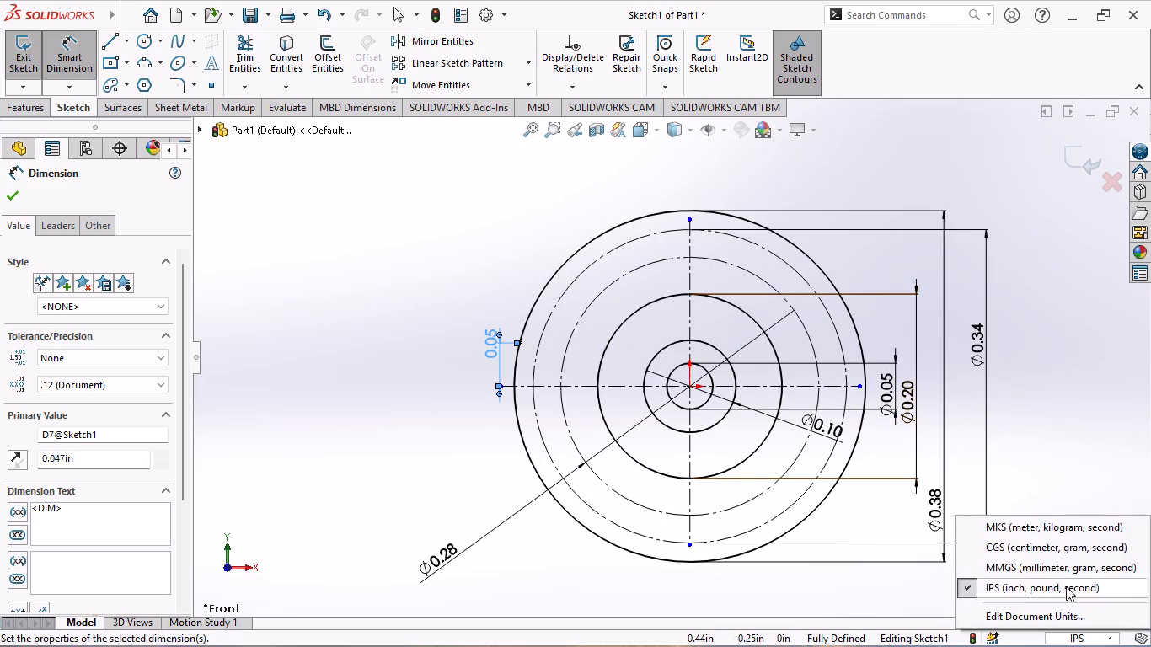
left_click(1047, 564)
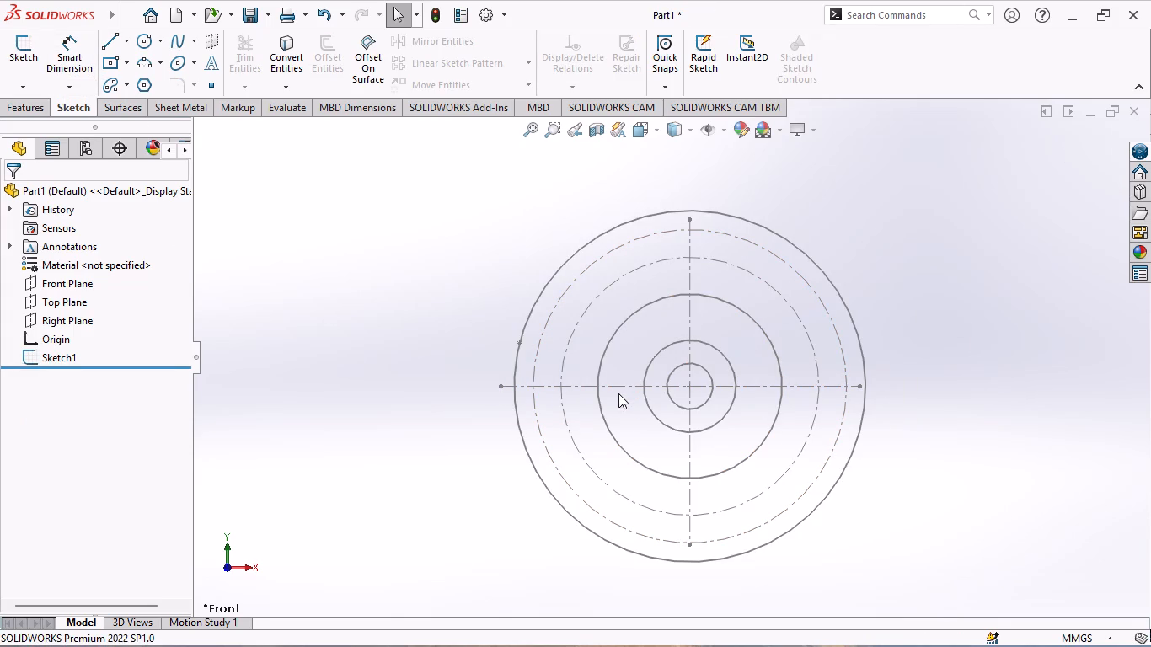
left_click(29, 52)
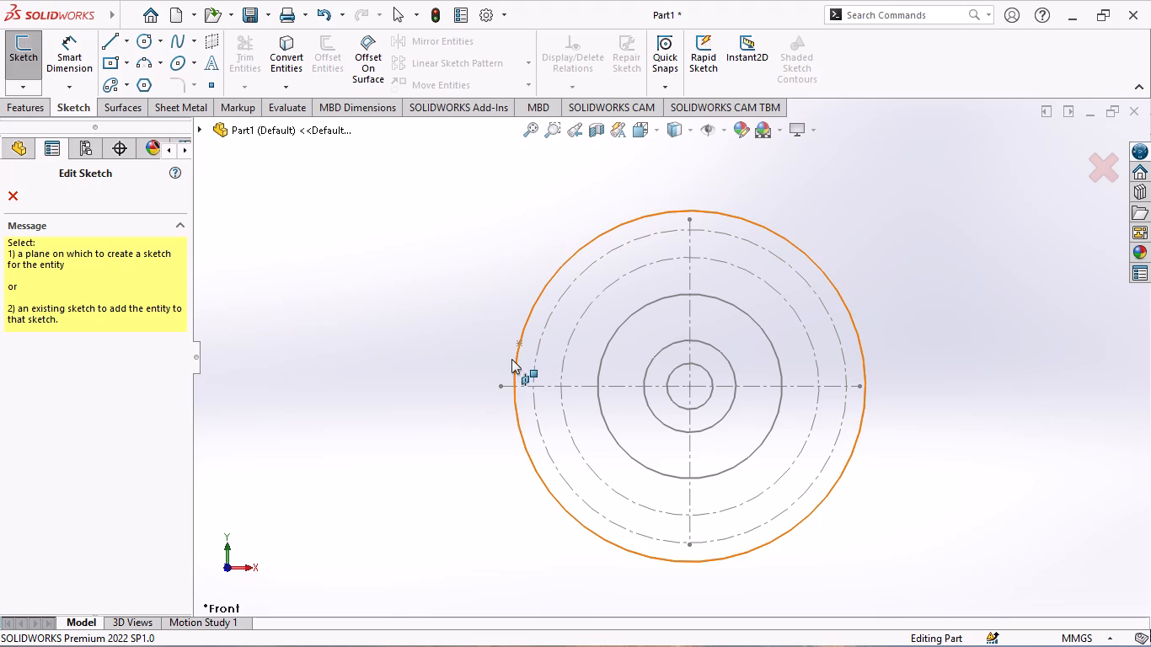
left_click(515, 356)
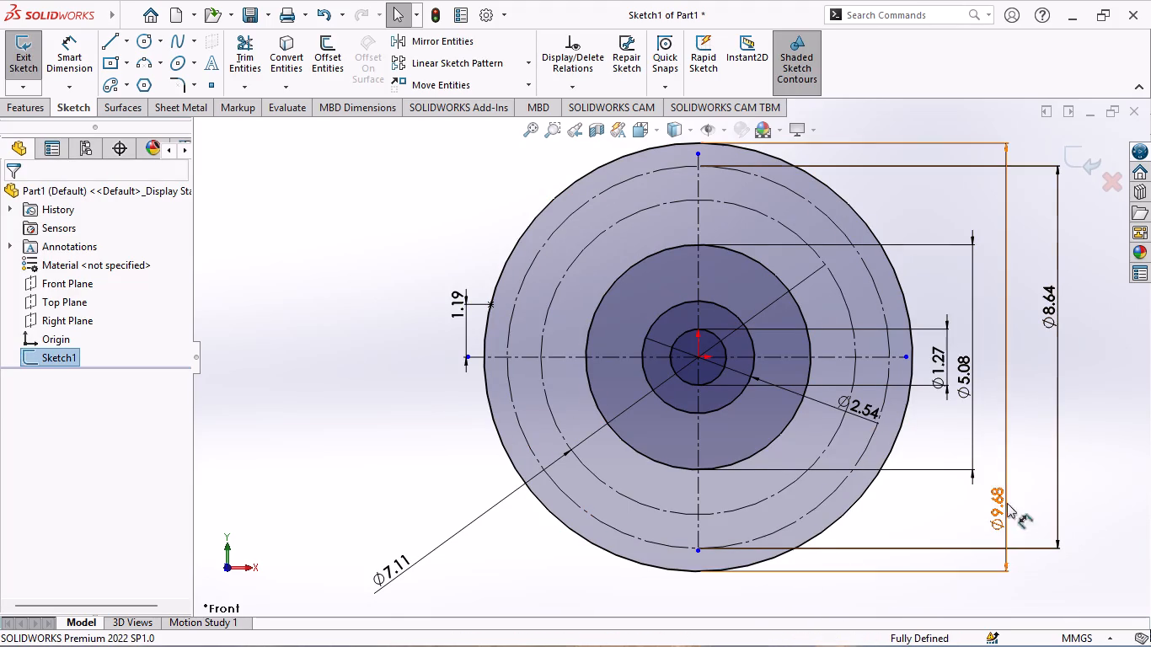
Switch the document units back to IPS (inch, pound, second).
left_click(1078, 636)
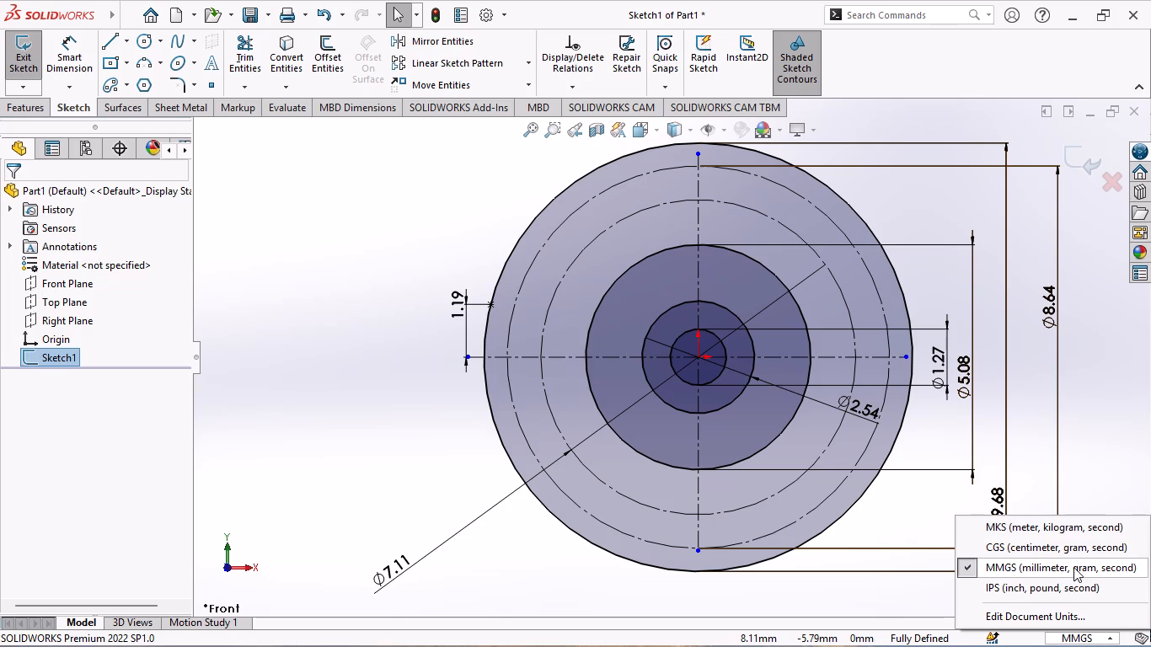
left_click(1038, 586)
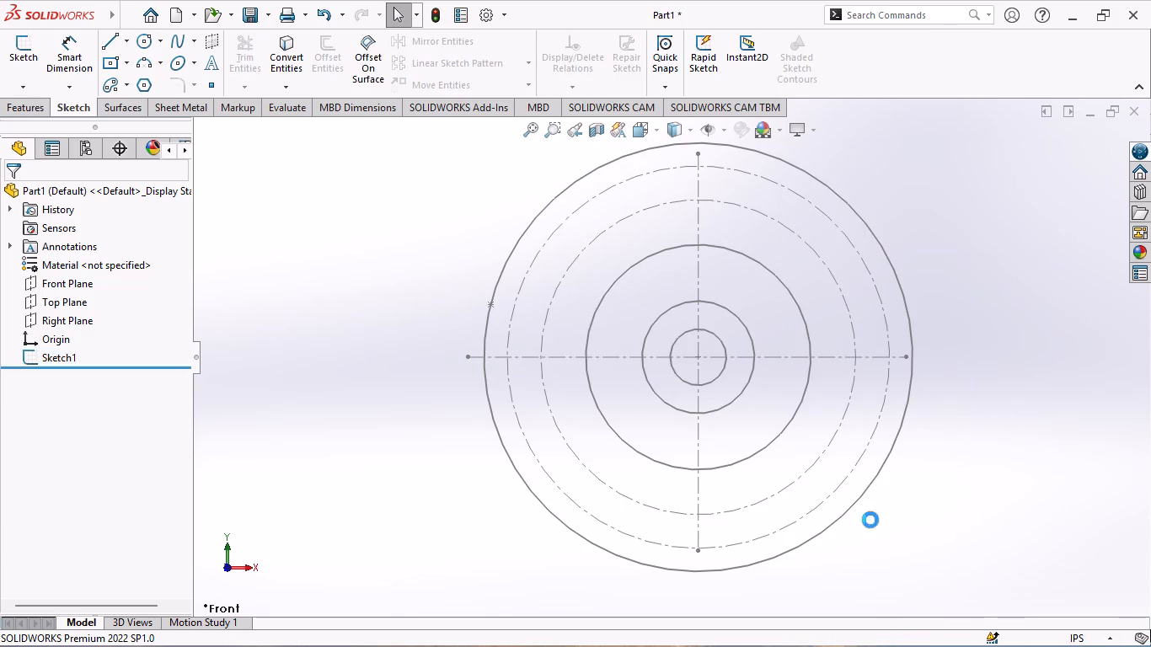
Reopen the existing gear sketch for editing.
left_click(491, 292)
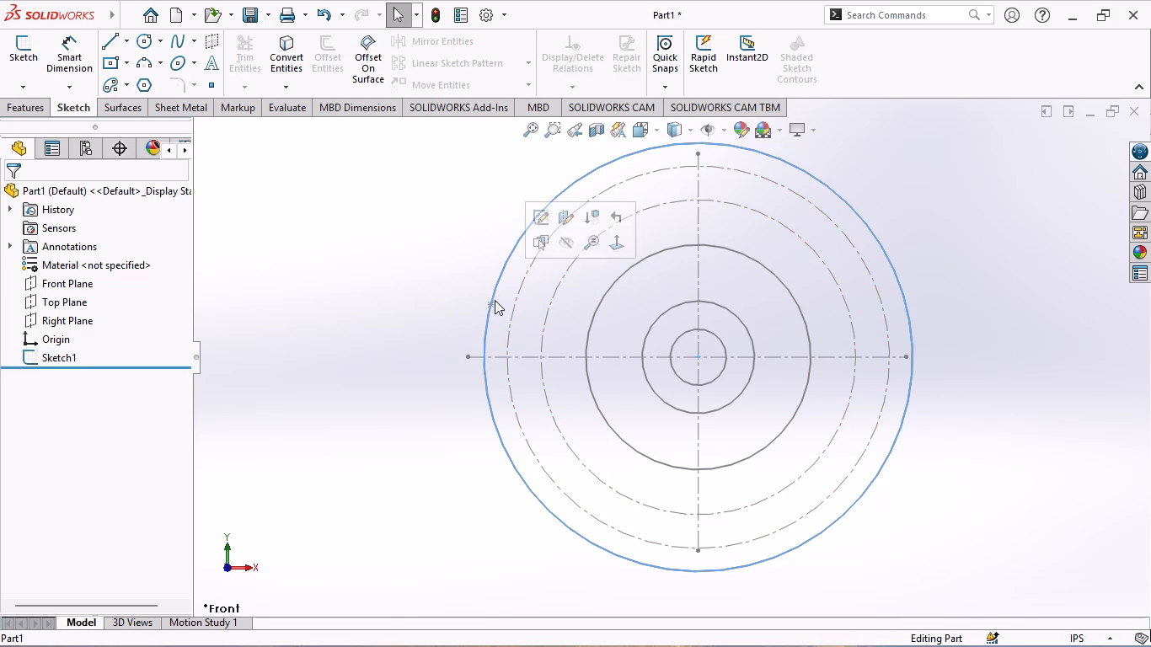
left_click(282, 233)
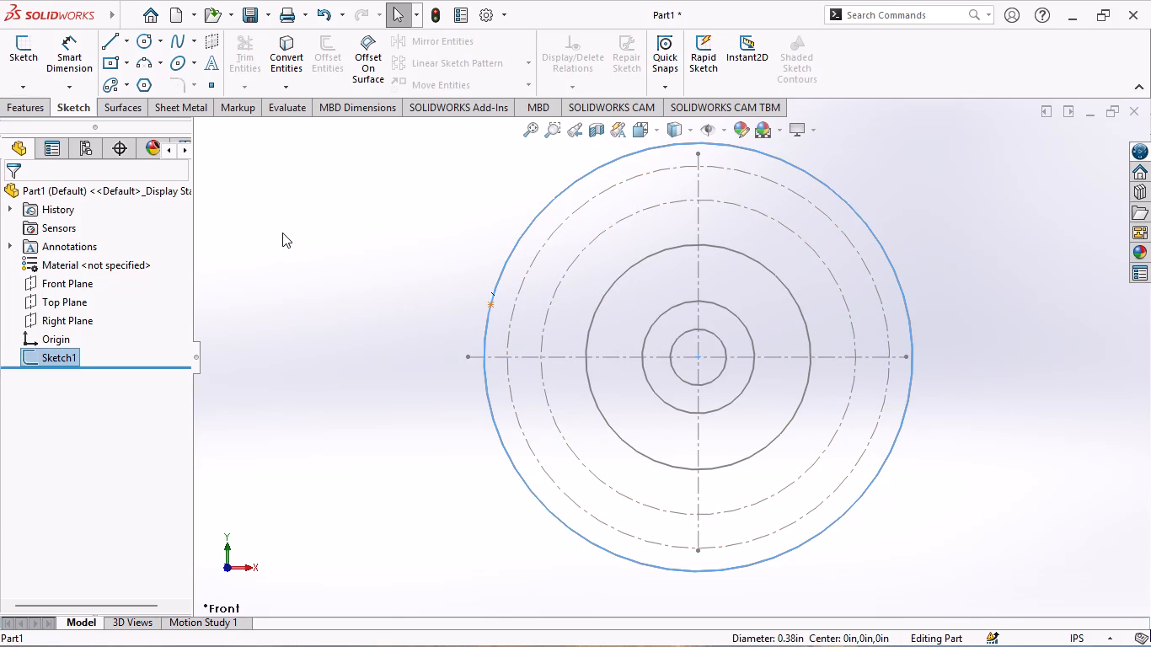
left_click(8, 43)
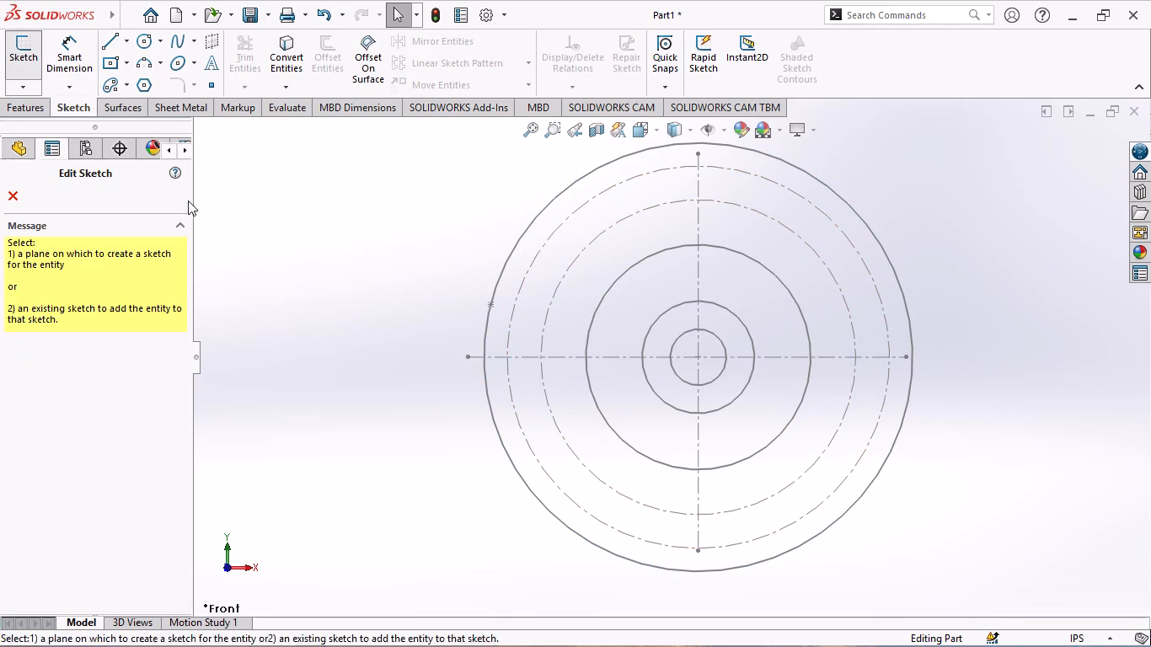
left_click(527, 223)
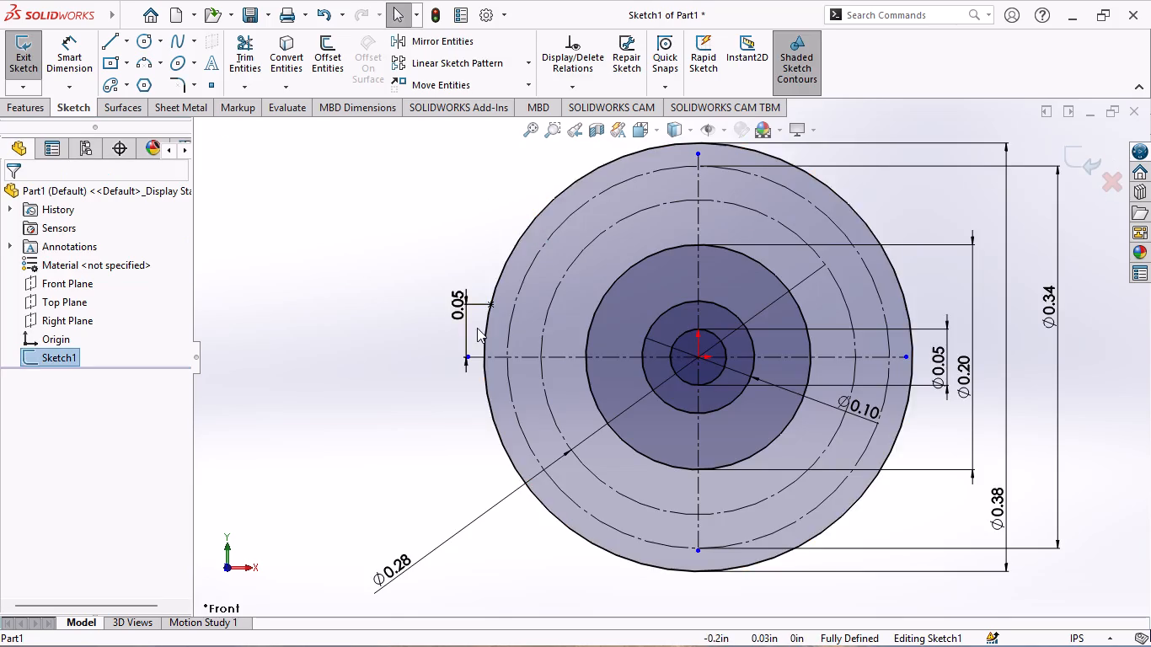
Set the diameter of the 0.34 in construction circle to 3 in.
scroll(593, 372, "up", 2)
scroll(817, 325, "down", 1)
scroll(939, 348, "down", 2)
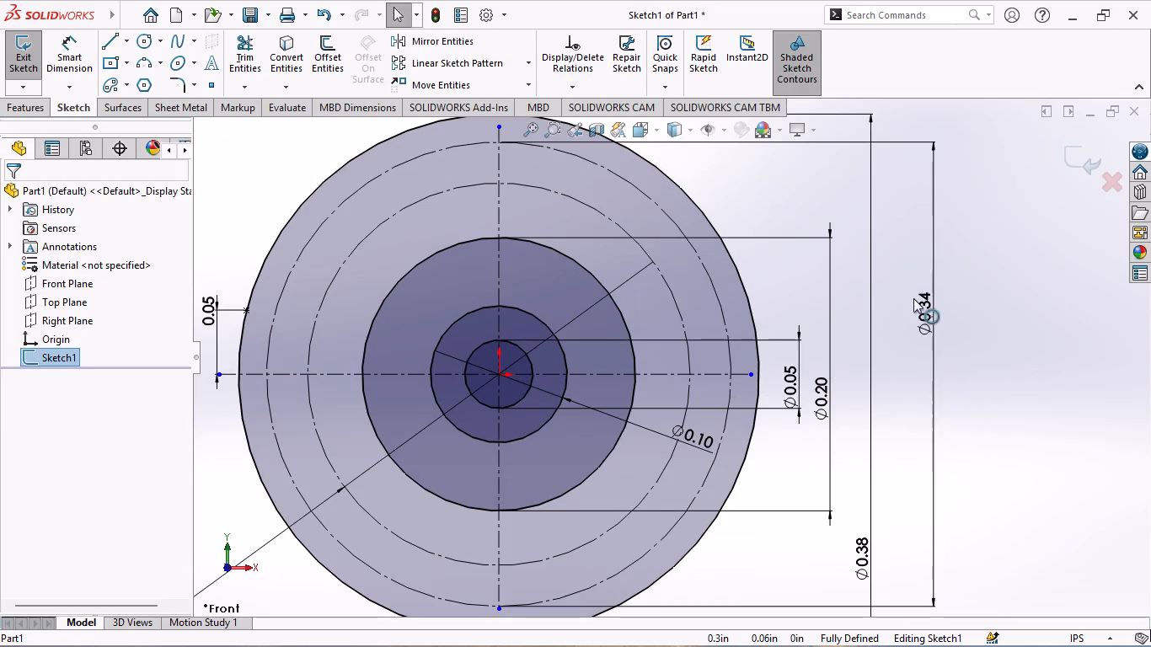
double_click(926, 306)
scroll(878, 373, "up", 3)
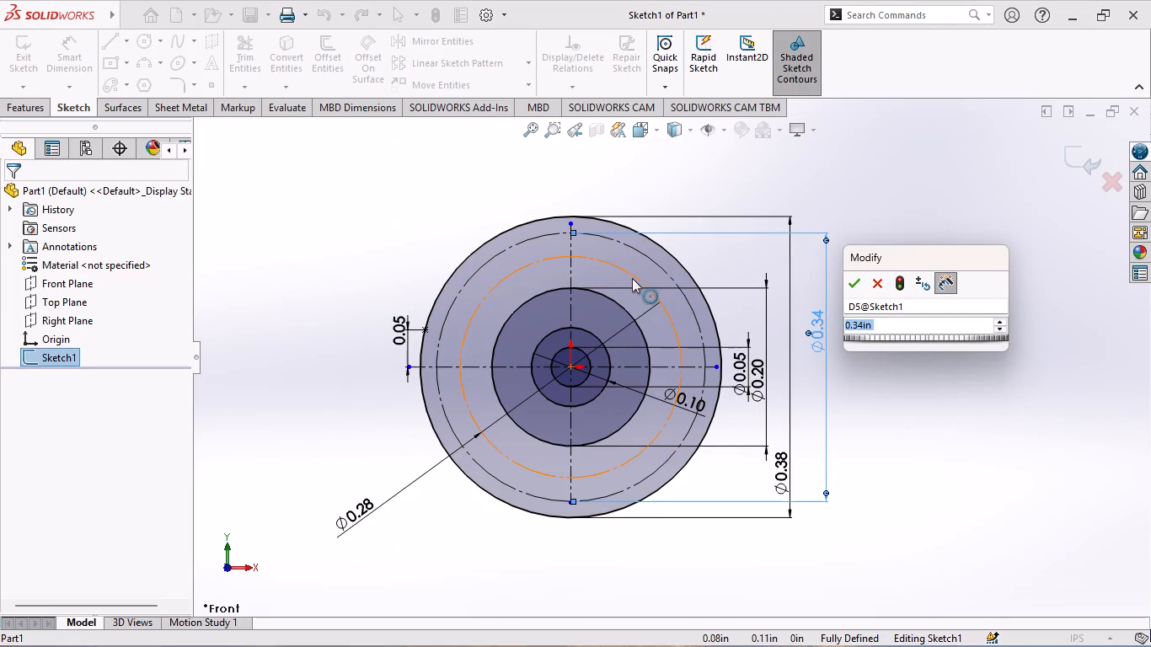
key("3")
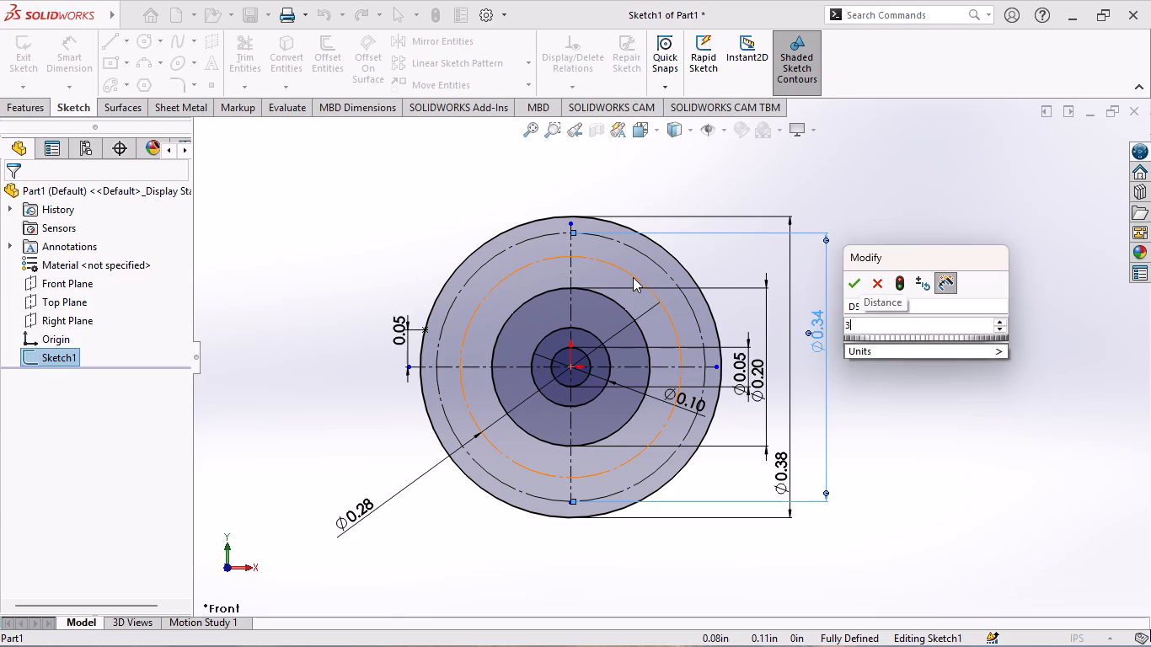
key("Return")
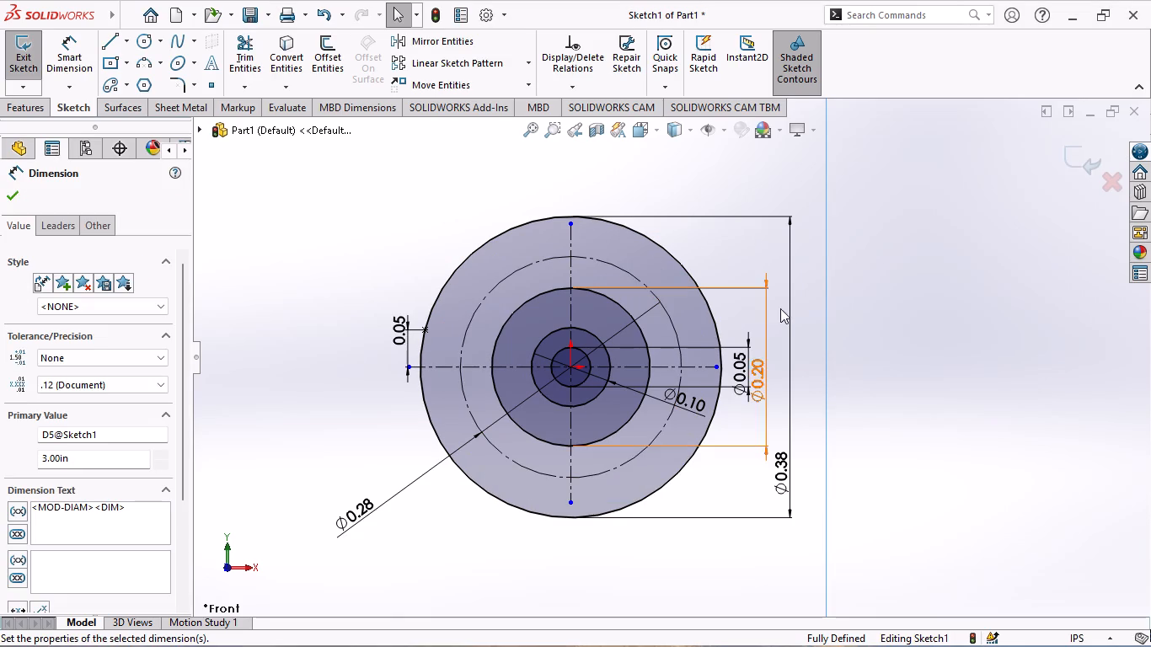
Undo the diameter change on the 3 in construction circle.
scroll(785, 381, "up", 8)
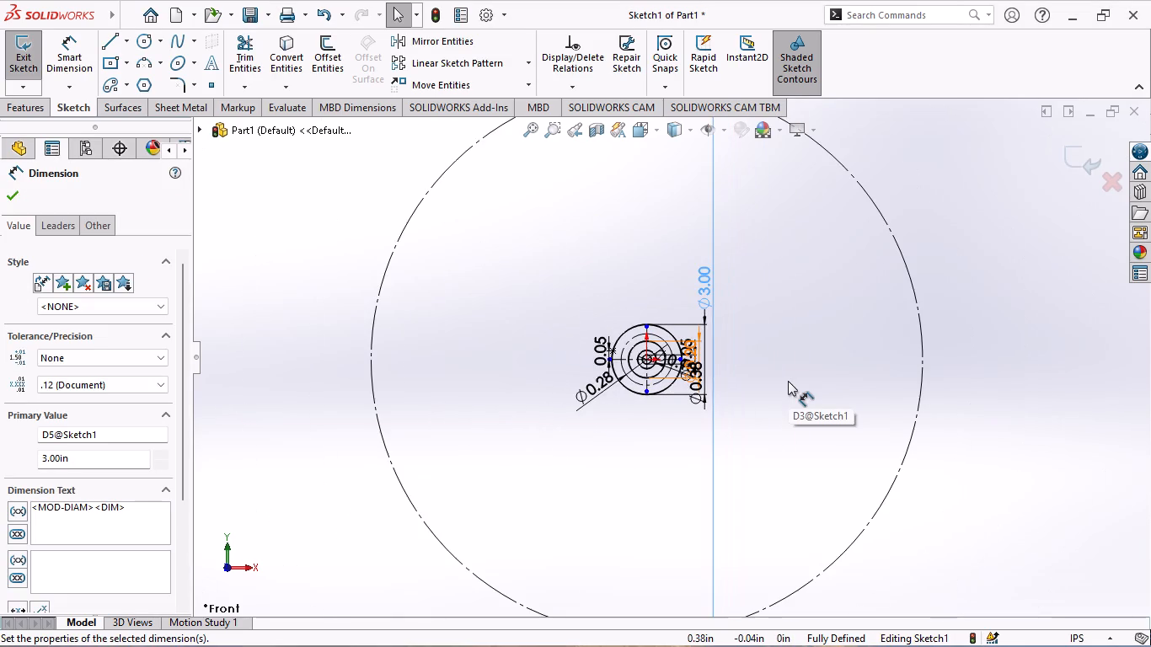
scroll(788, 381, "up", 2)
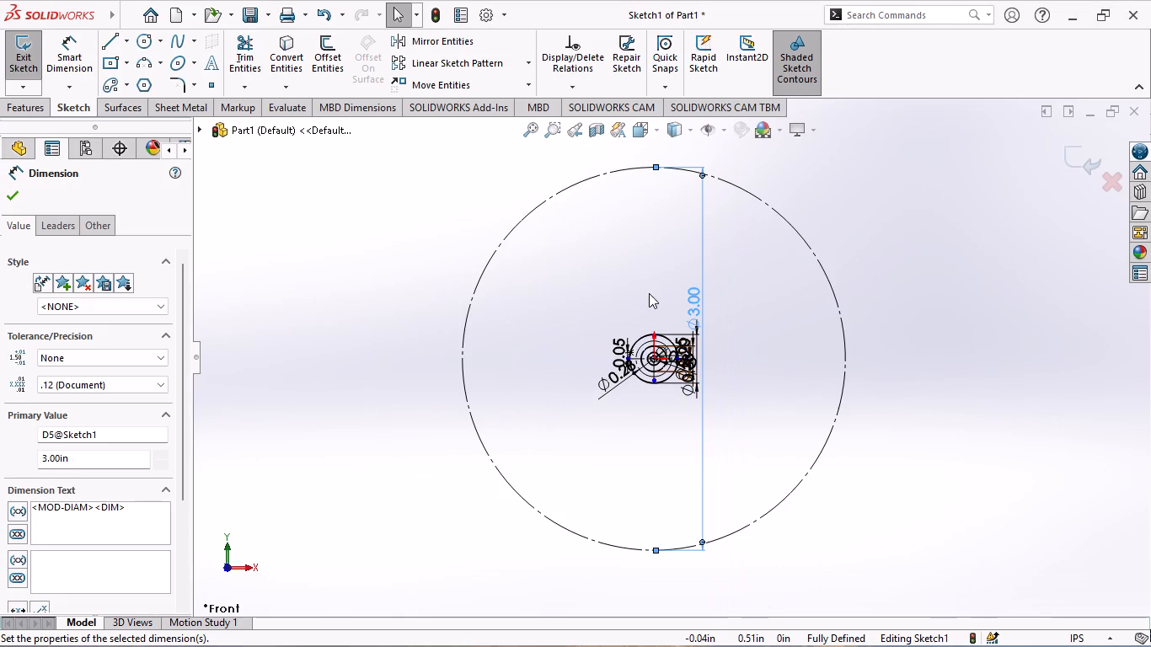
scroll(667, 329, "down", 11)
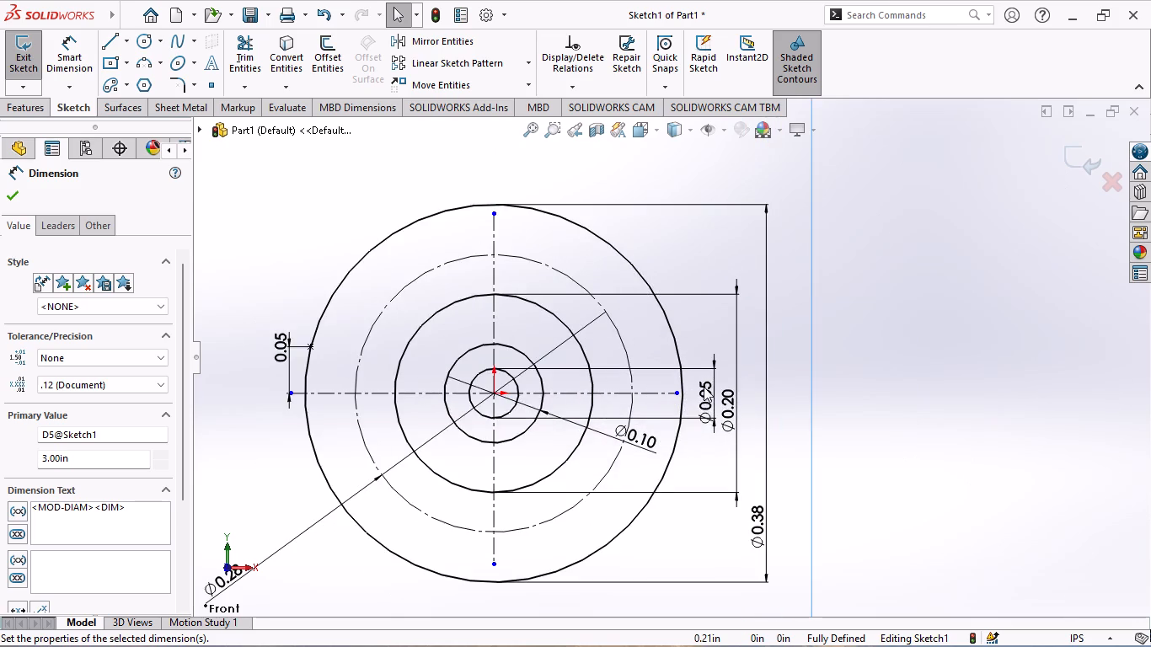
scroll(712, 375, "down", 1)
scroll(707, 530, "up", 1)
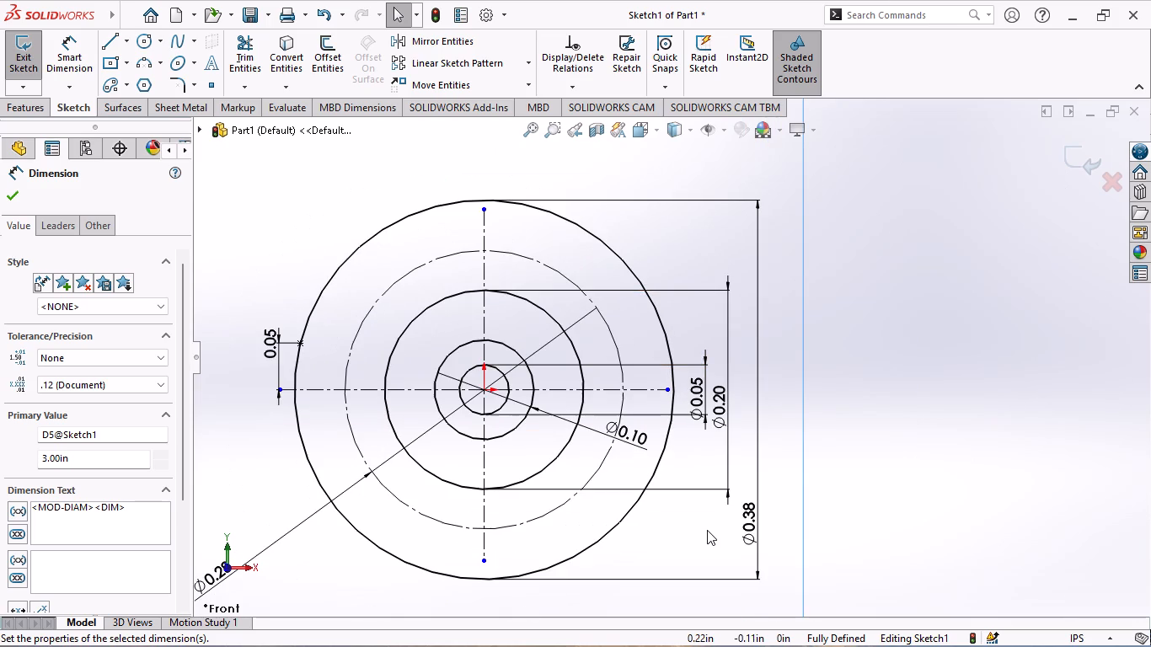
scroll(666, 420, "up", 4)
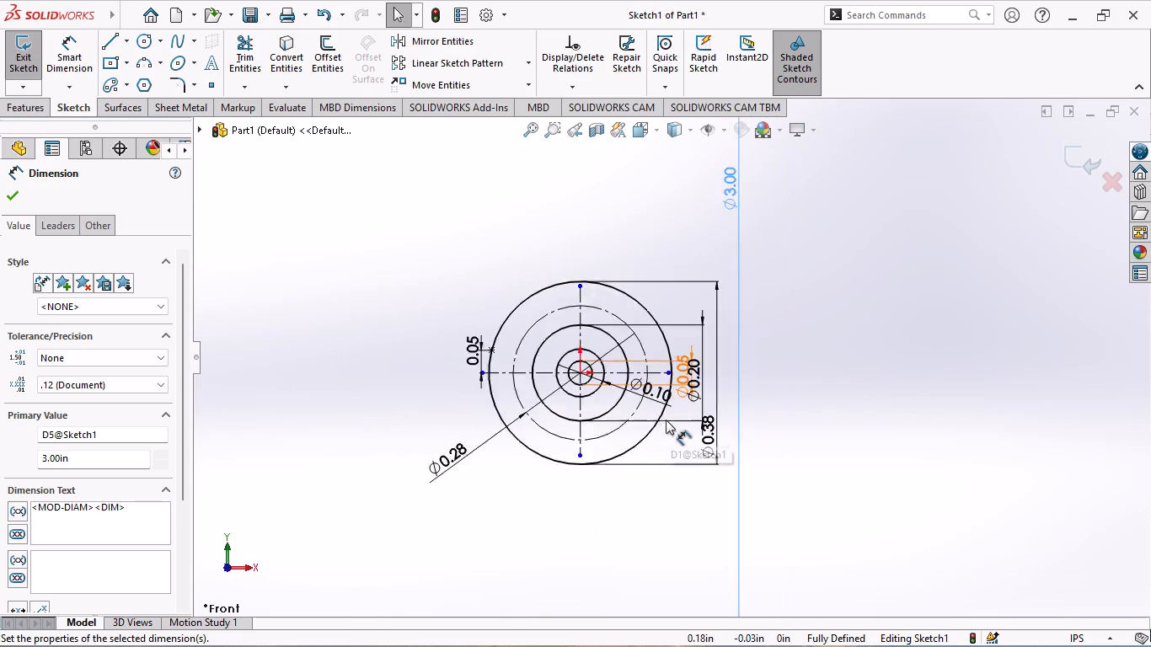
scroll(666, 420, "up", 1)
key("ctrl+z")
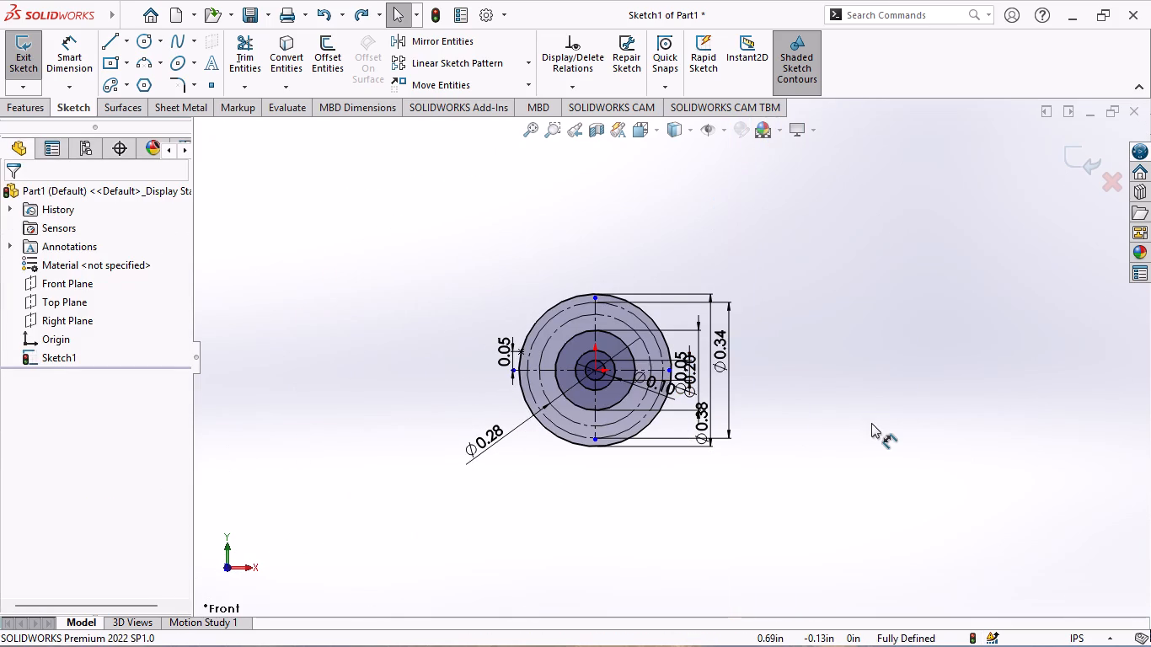
Delete the 0.28 in diameter dimension and the 0.05 in distance dimension of the point on the outermost circle.
scroll(673, 458, "down", 3)
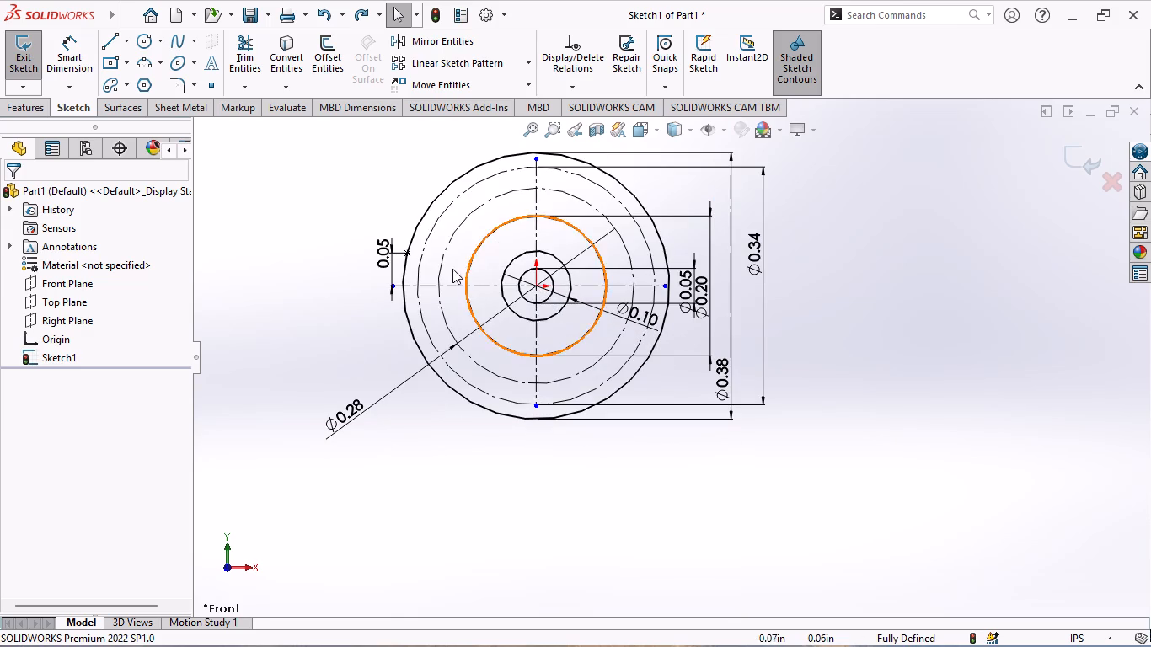
right_click(355, 415)
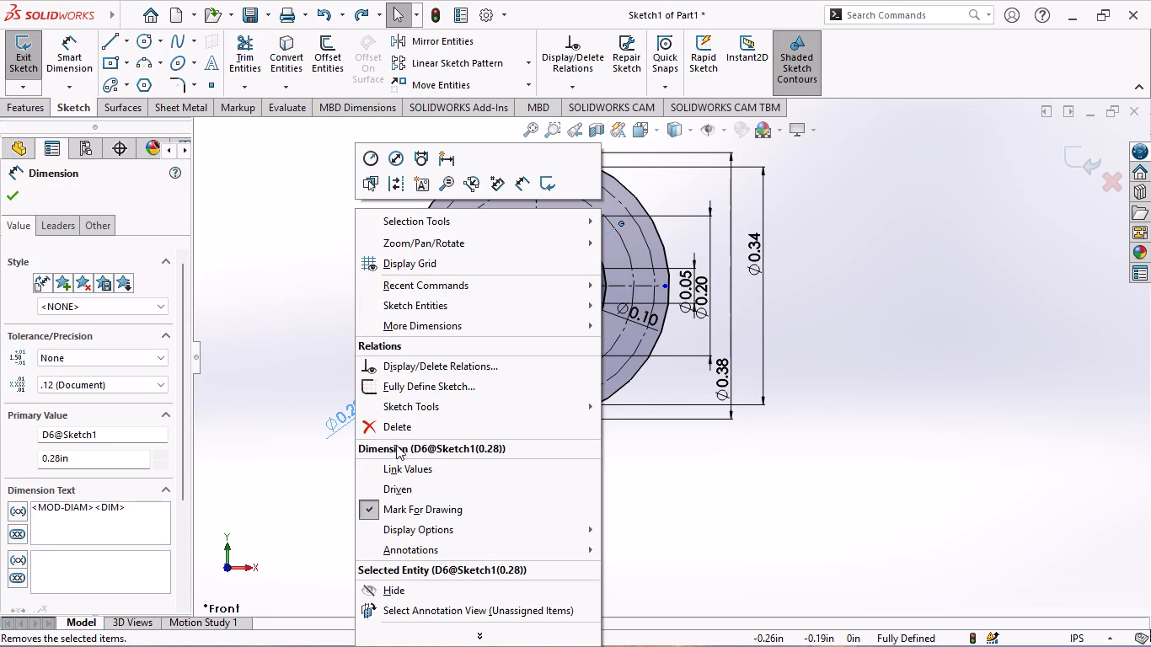
left_click(401, 428)
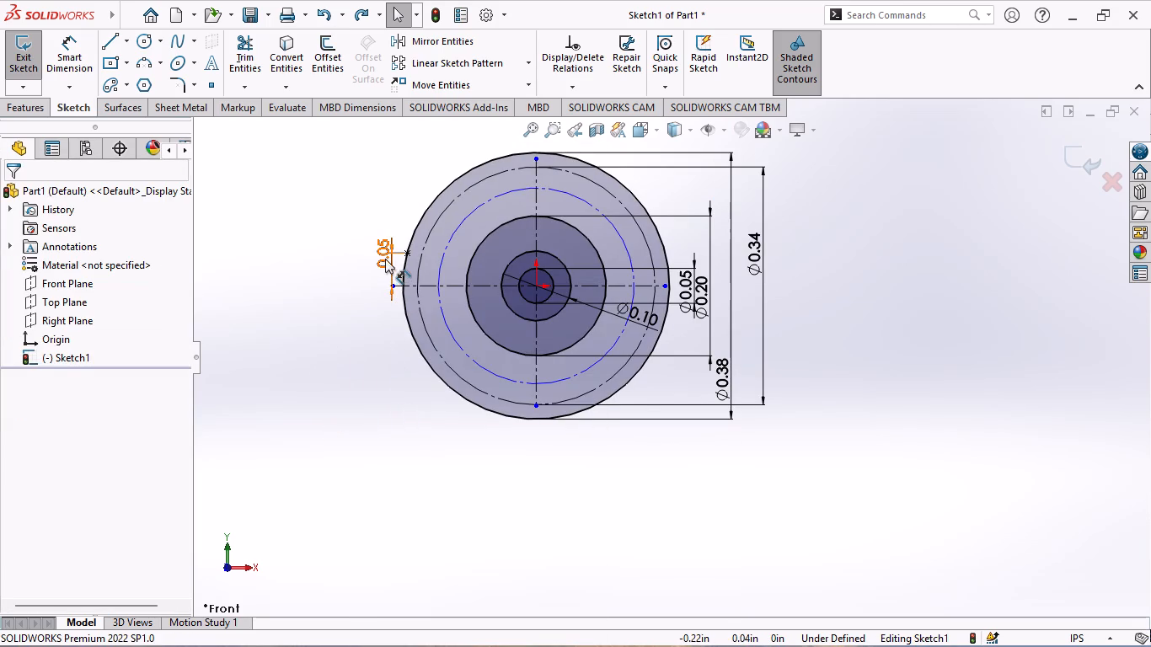
left_click(385, 257)
key("Delete")
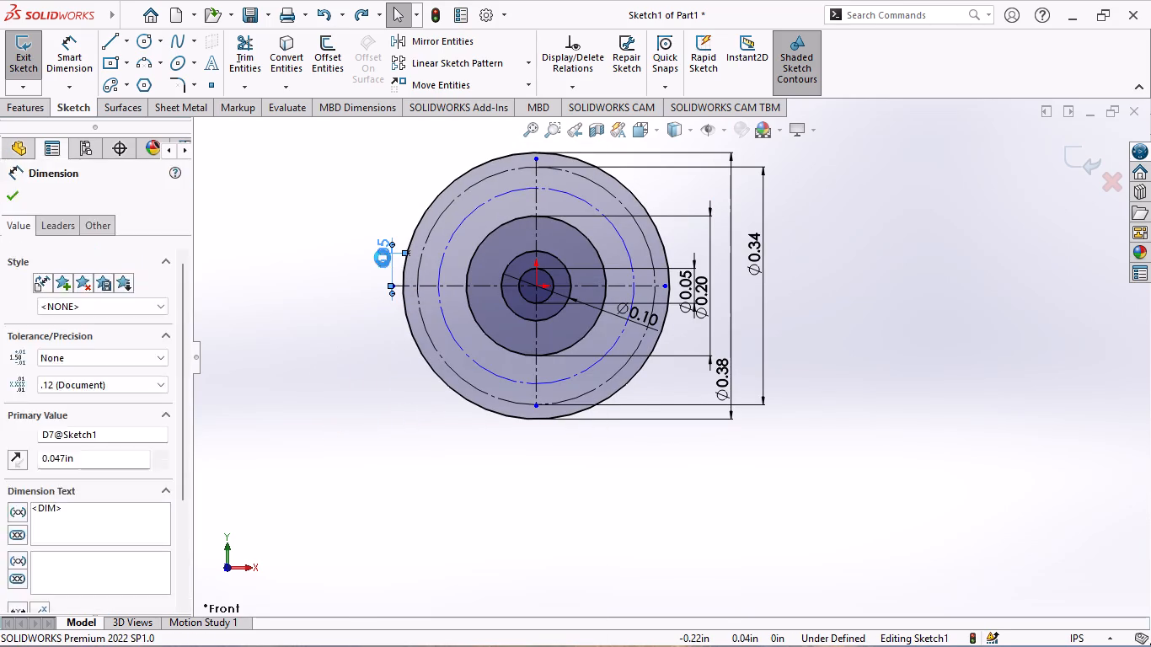
Delete the remaining circle diameter dimensions: 0.10, 0.20, 0.05, 0.38 and 0.34 in.
left_click(640, 317)
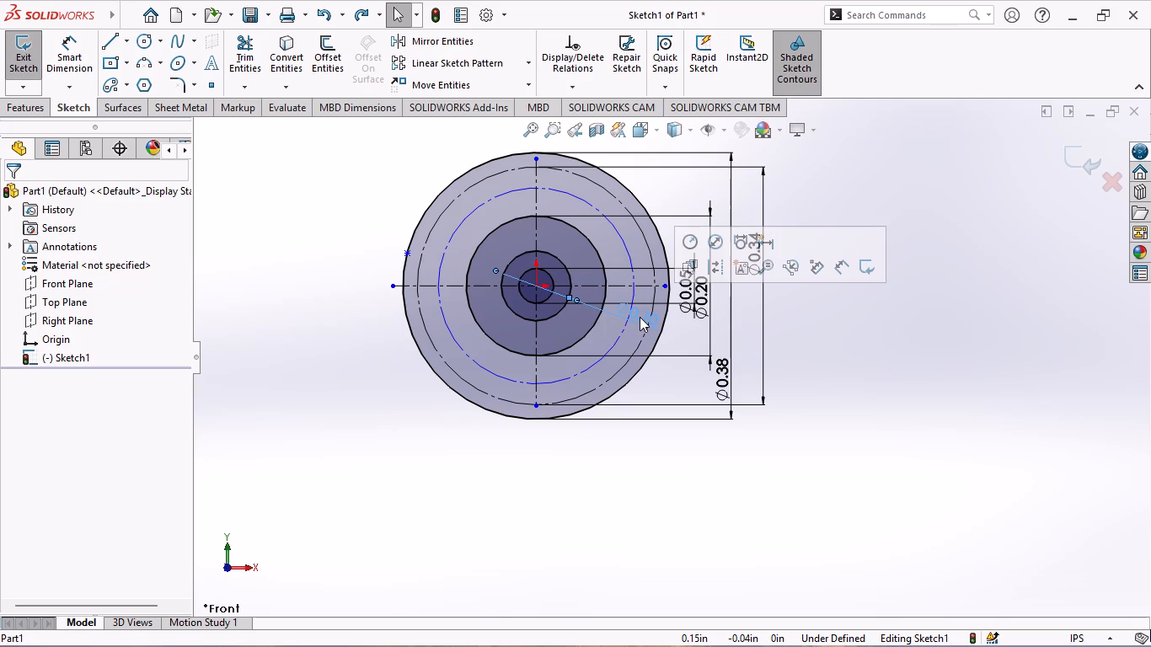
key("Delete")
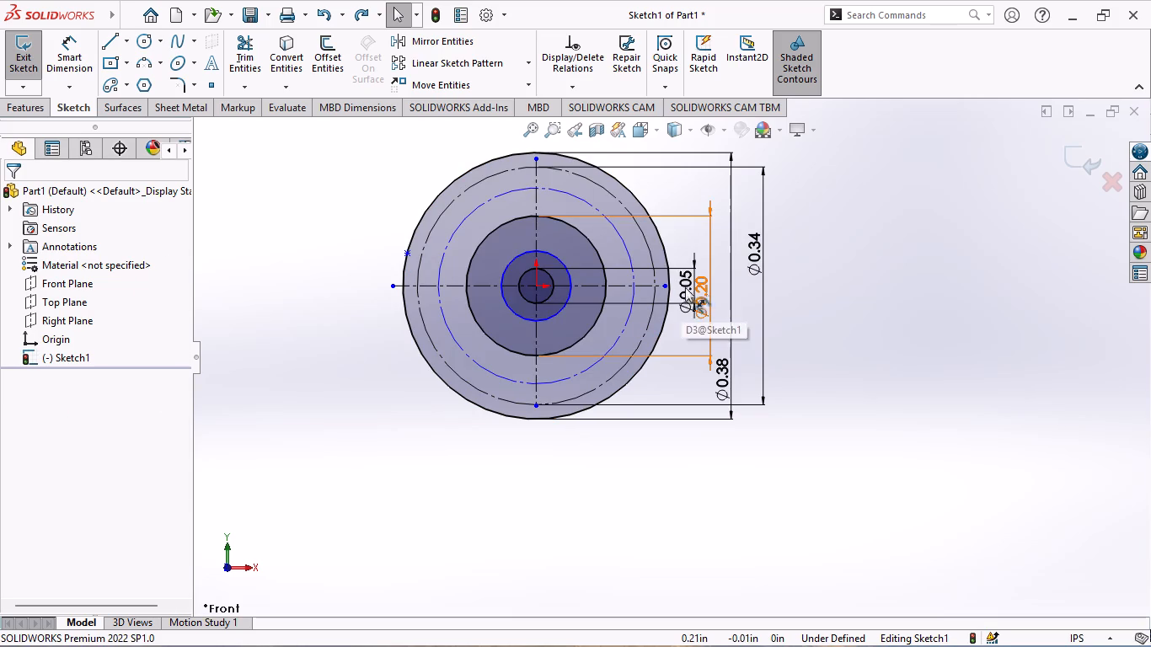
left_click(700, 291)
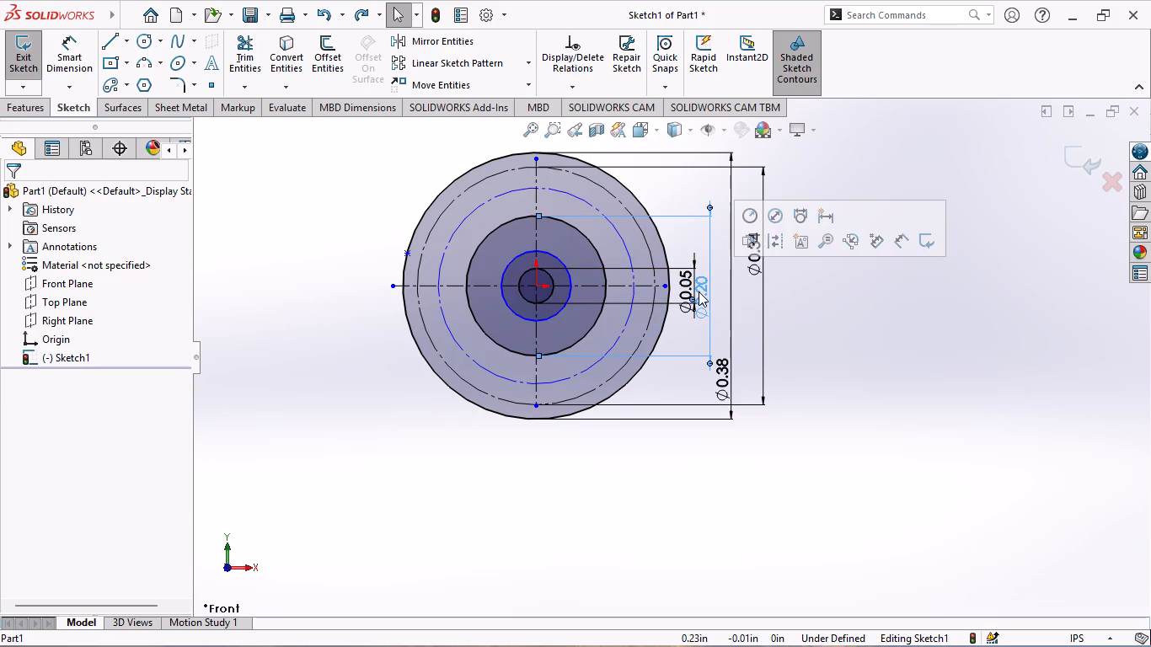
key("Delete")
key("Delete")
left_click(685, 283)
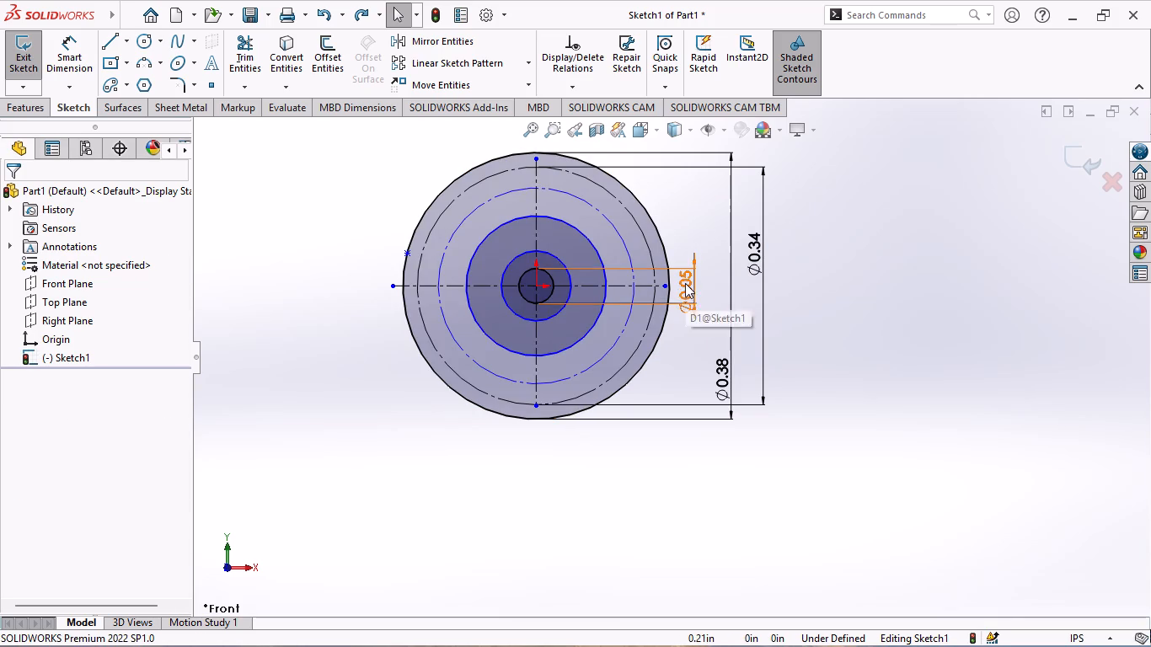
key("Delete")
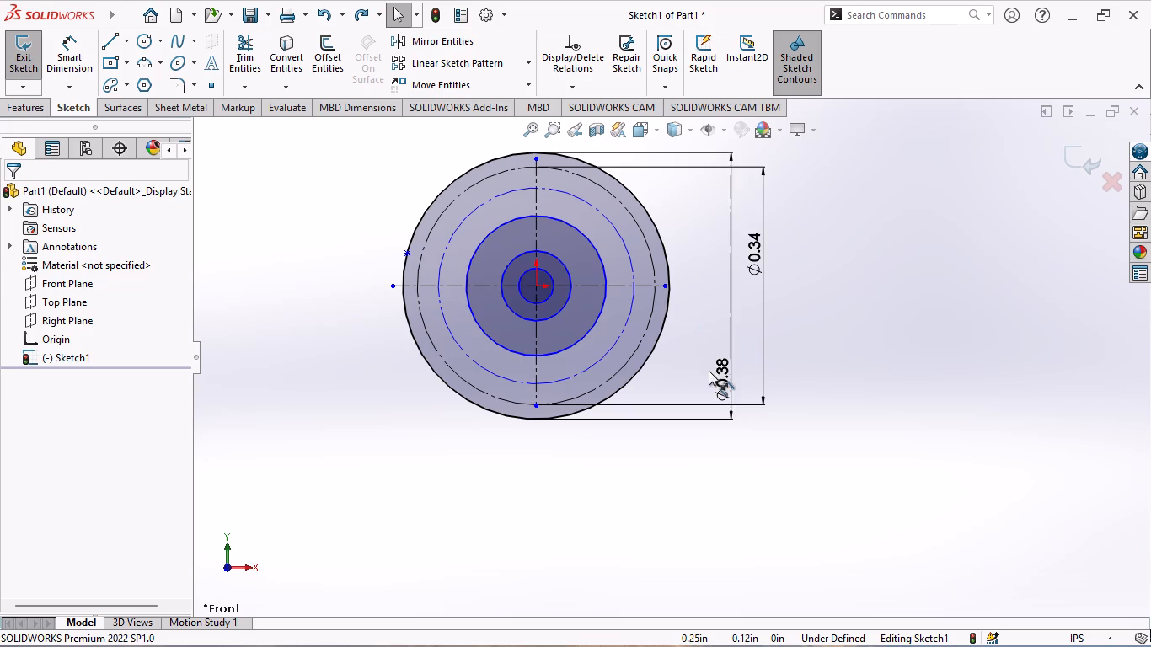
left_click(721, 378)
key("Delete")
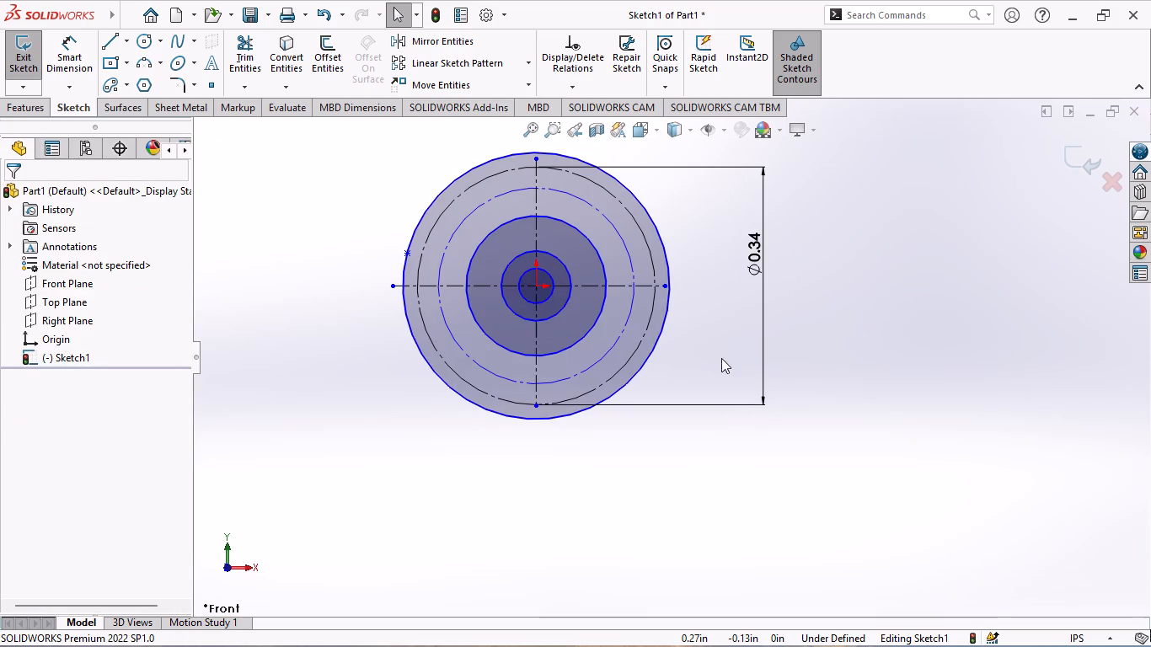
left_click(752, 260)
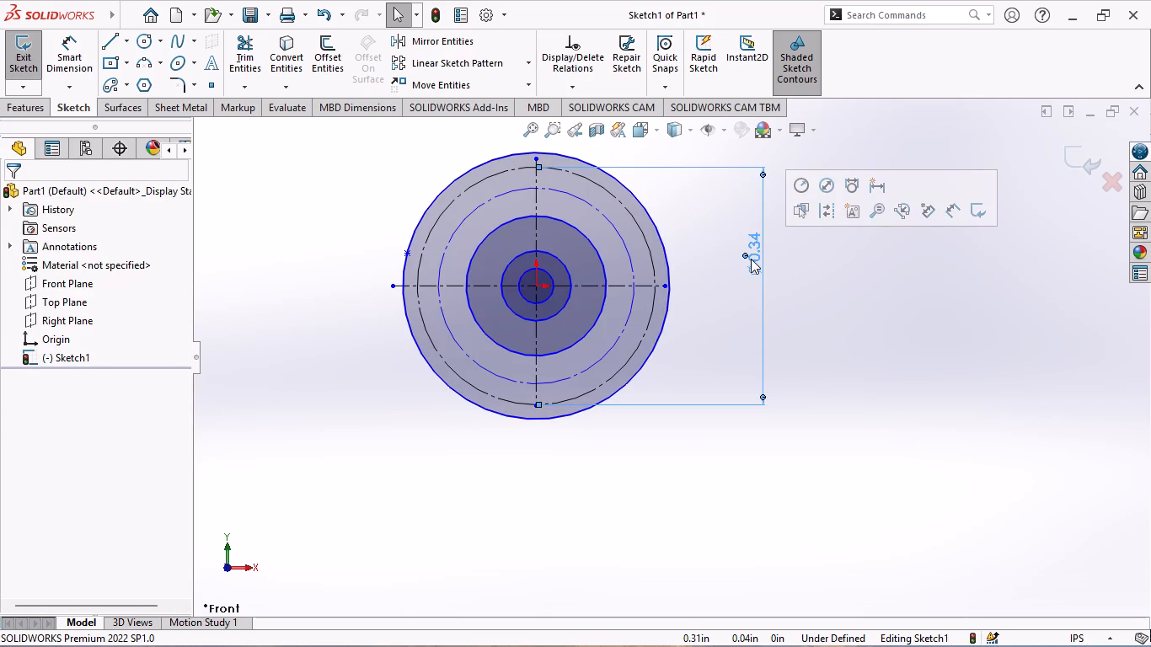
key("Delete")
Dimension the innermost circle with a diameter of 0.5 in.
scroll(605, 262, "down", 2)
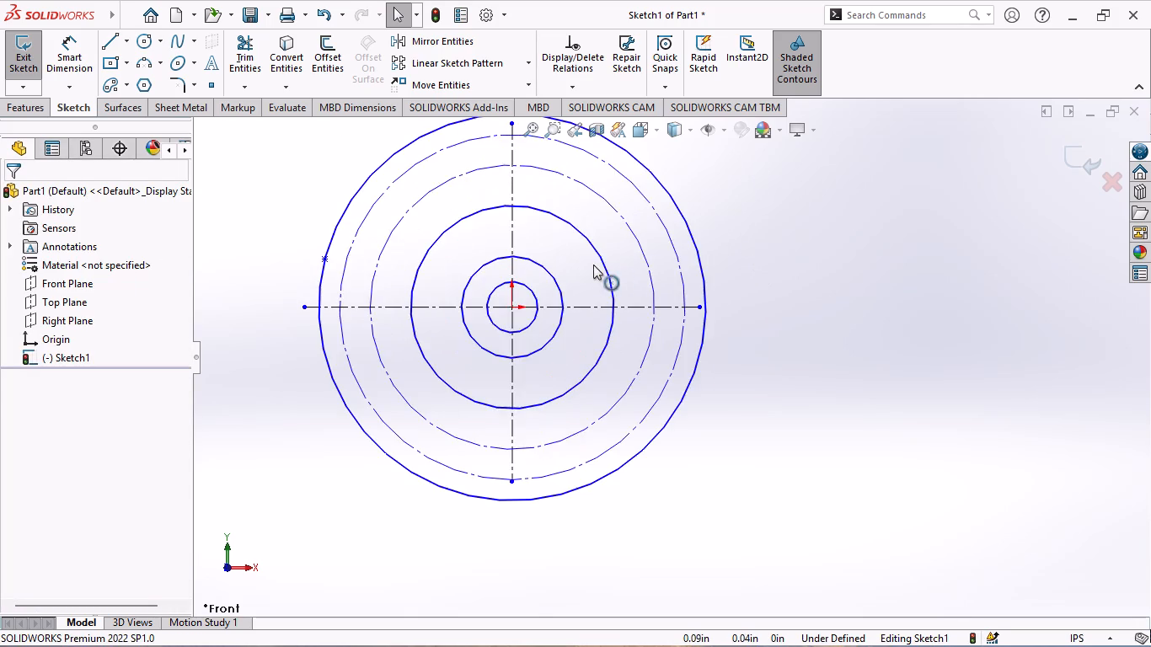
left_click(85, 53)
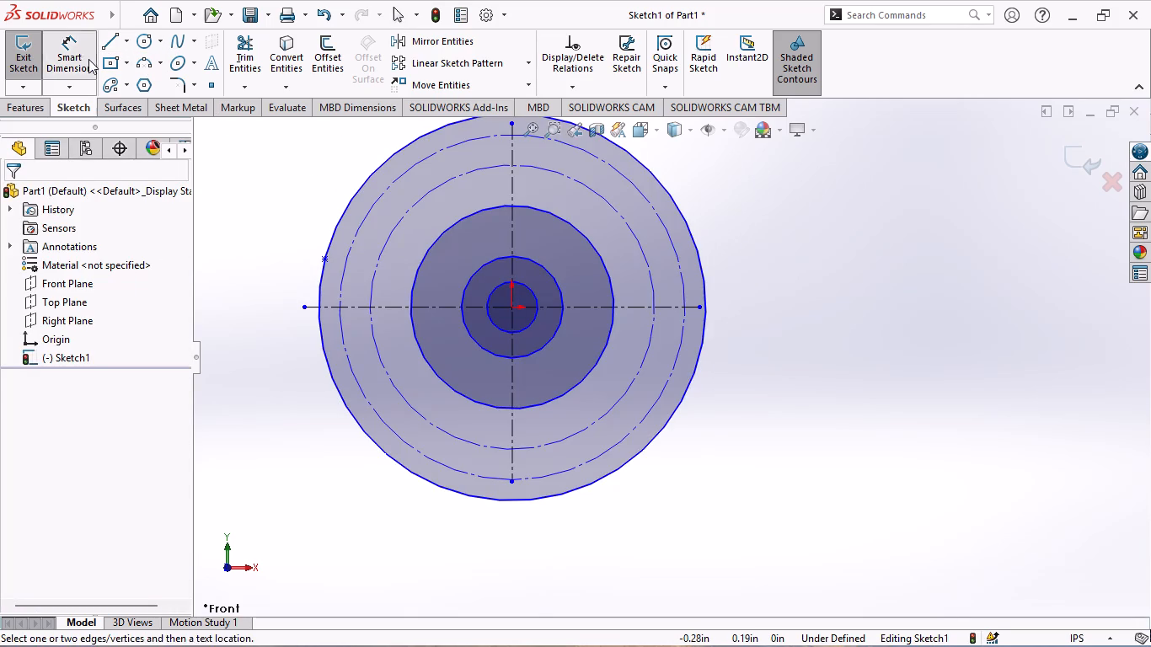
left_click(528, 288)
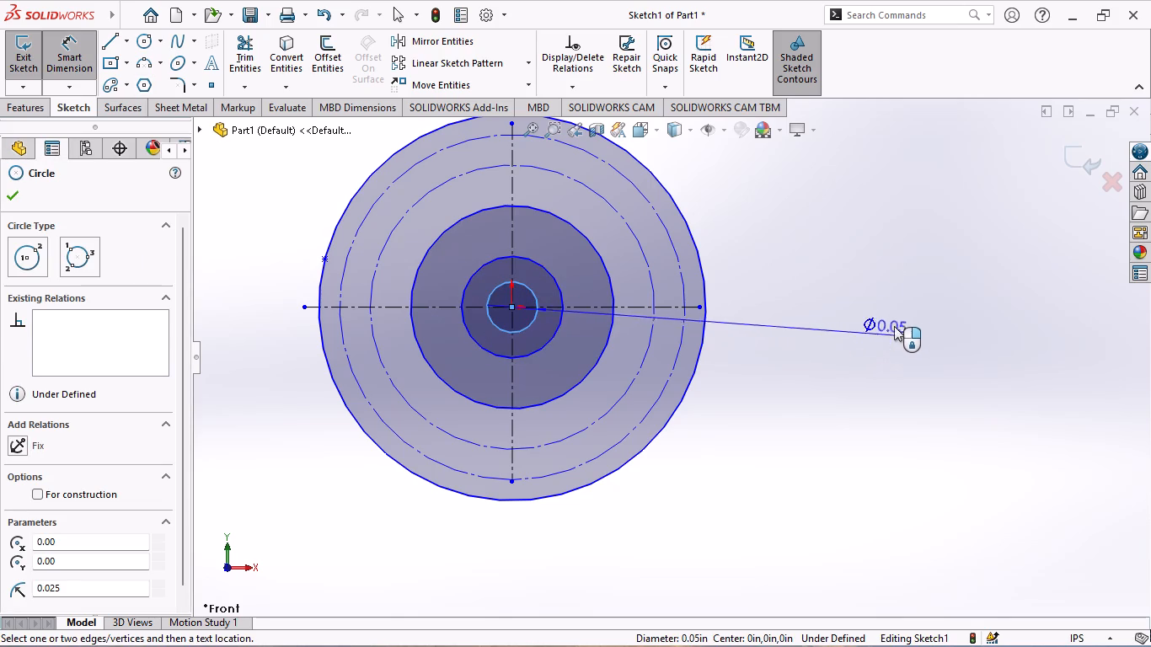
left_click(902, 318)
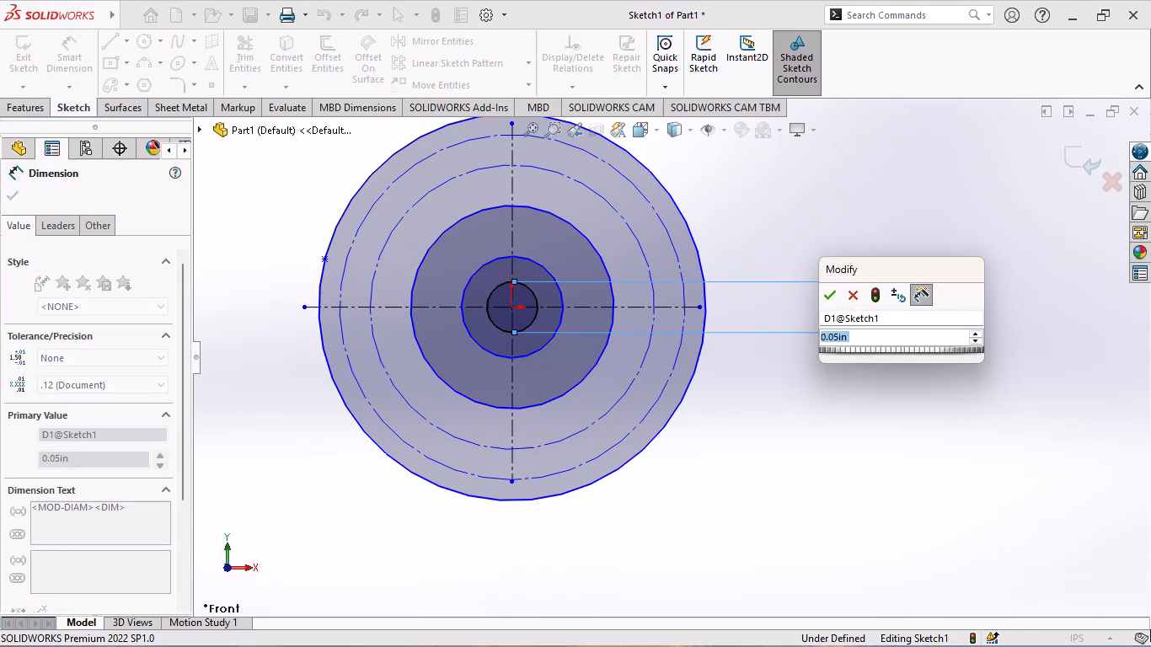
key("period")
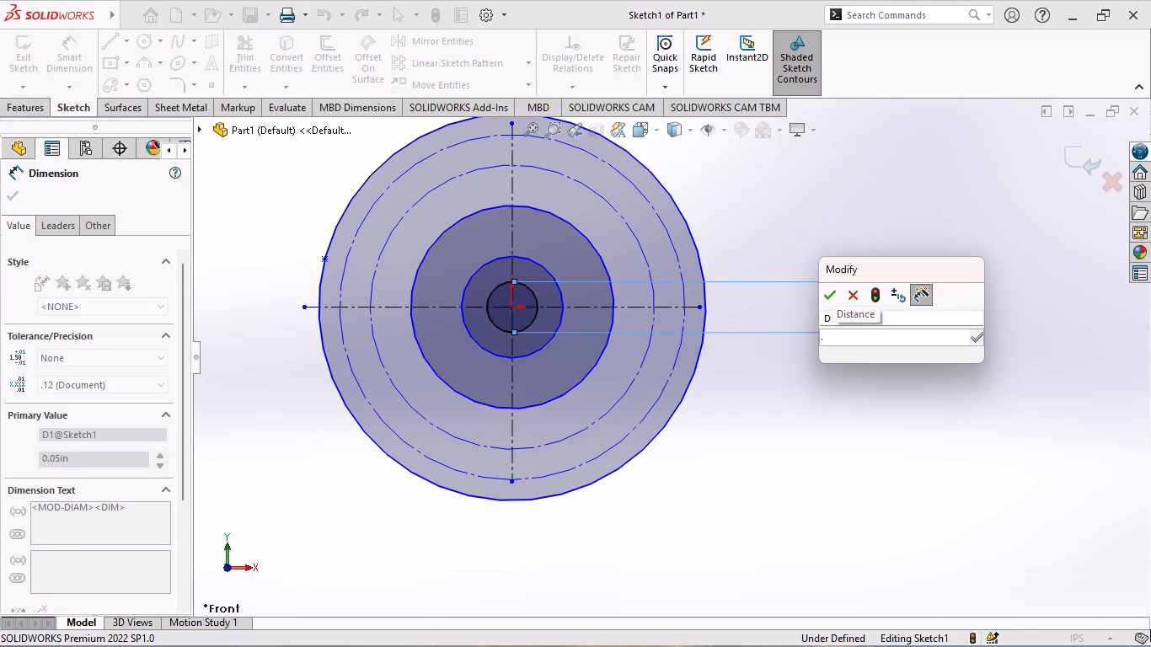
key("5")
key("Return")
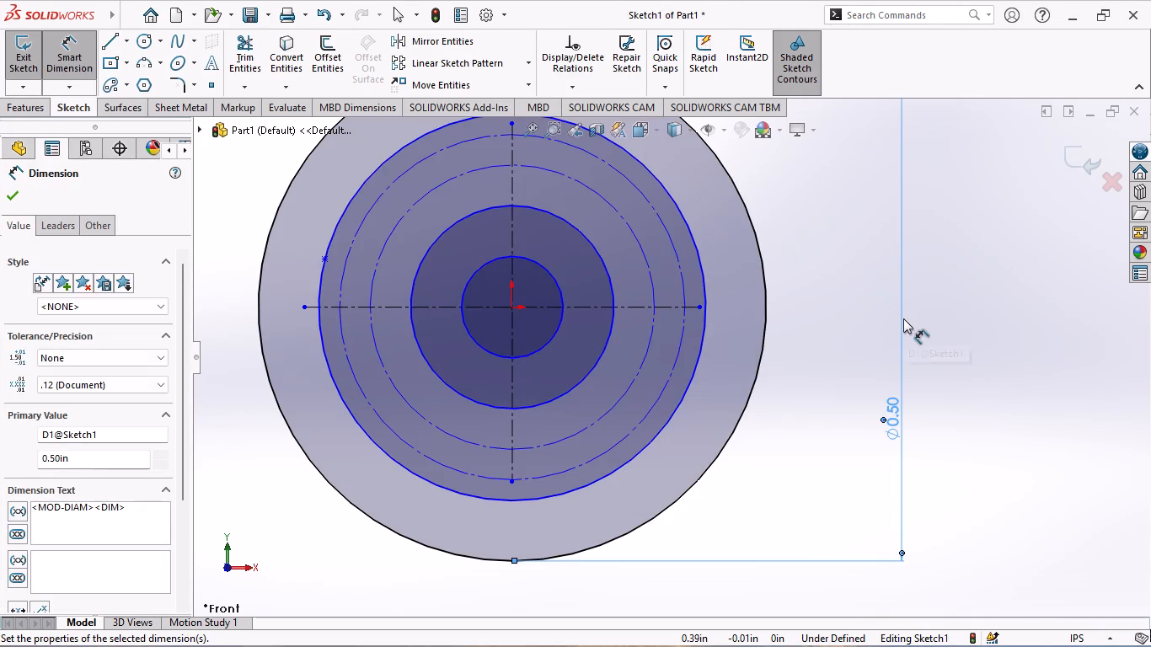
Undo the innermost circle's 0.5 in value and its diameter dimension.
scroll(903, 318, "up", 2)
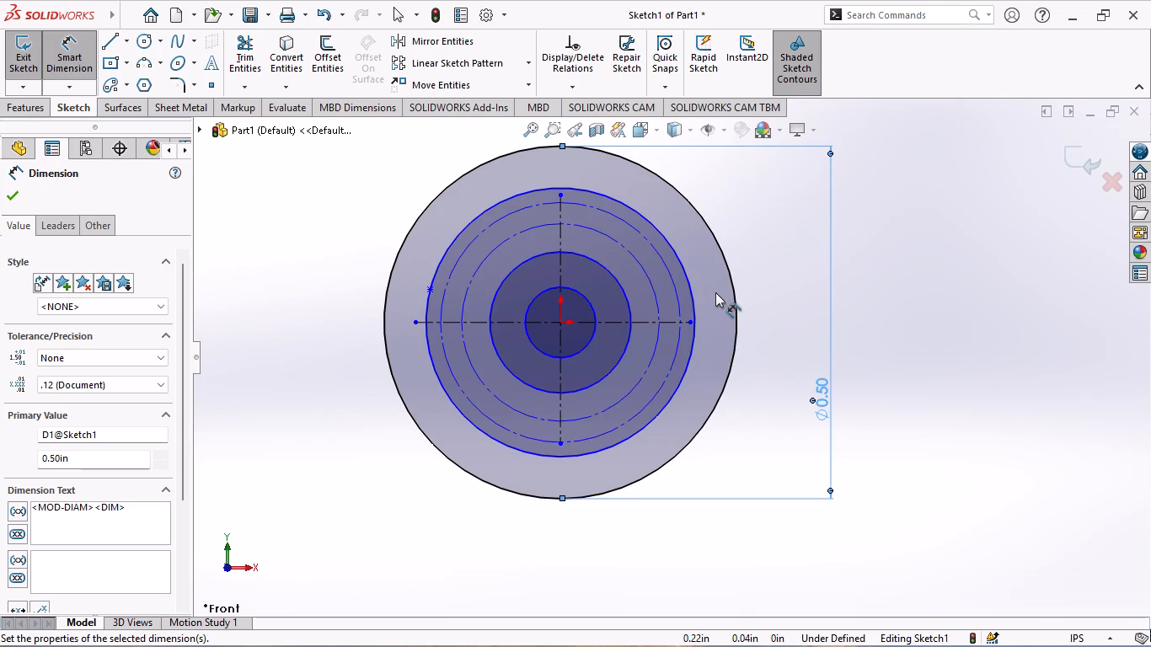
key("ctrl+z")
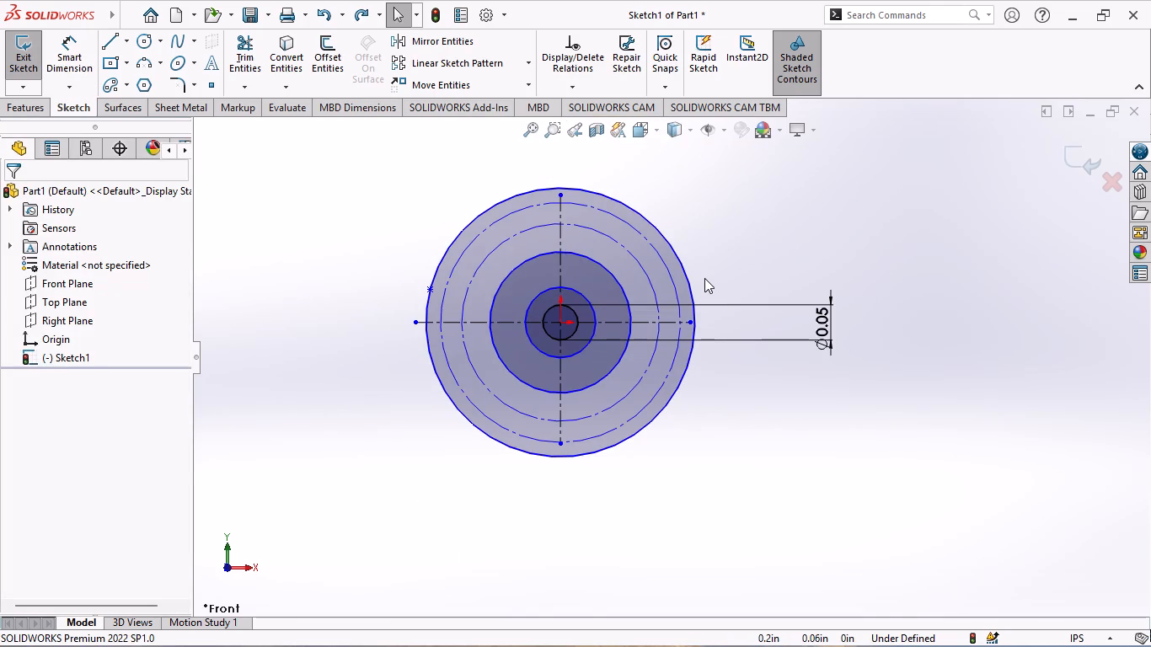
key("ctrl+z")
Stretch the positive-X end of the horizontal centerline well beyond the outermost circle.
scroll(696, 320, "down", 1)
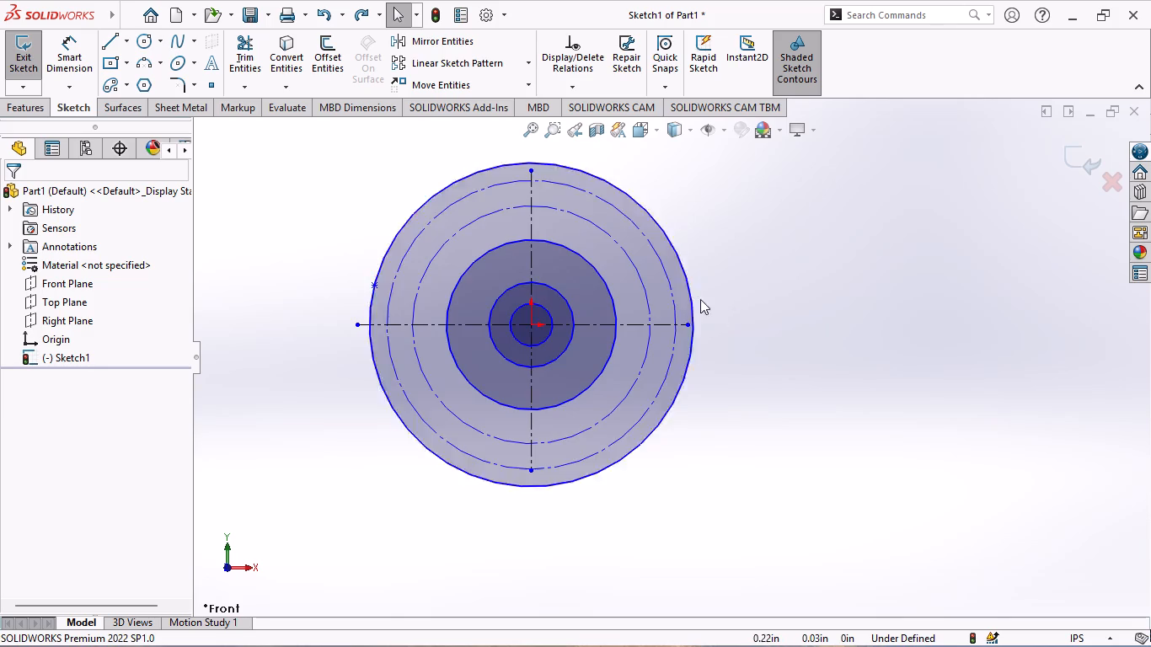
left_click_drag(689, 323, 776, 329)
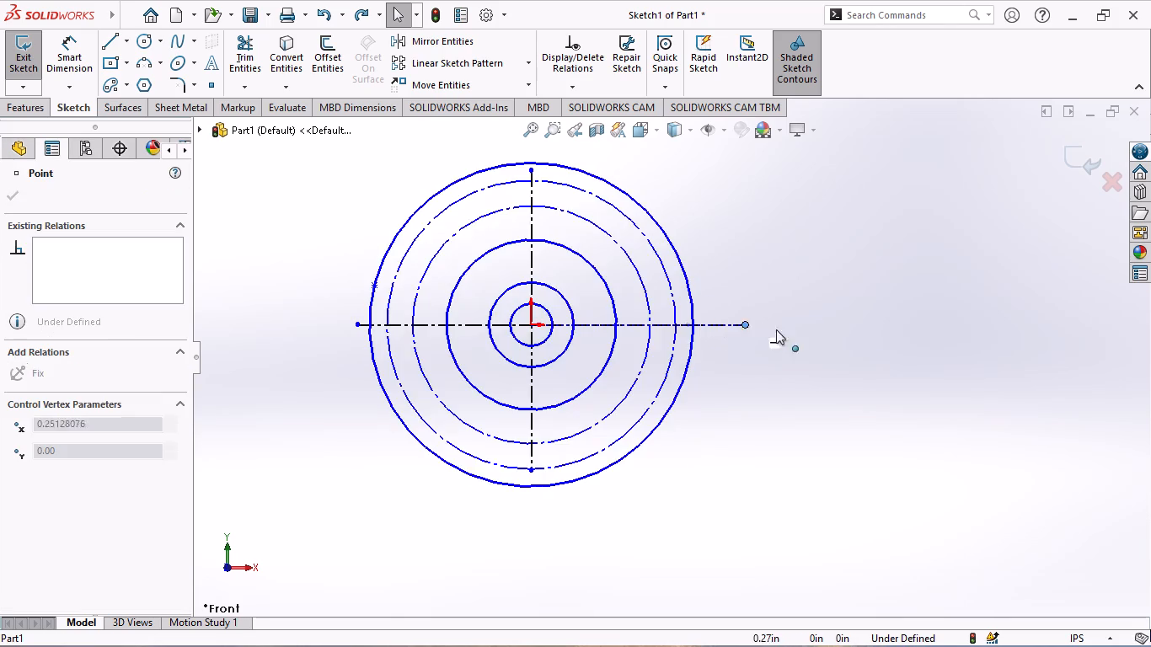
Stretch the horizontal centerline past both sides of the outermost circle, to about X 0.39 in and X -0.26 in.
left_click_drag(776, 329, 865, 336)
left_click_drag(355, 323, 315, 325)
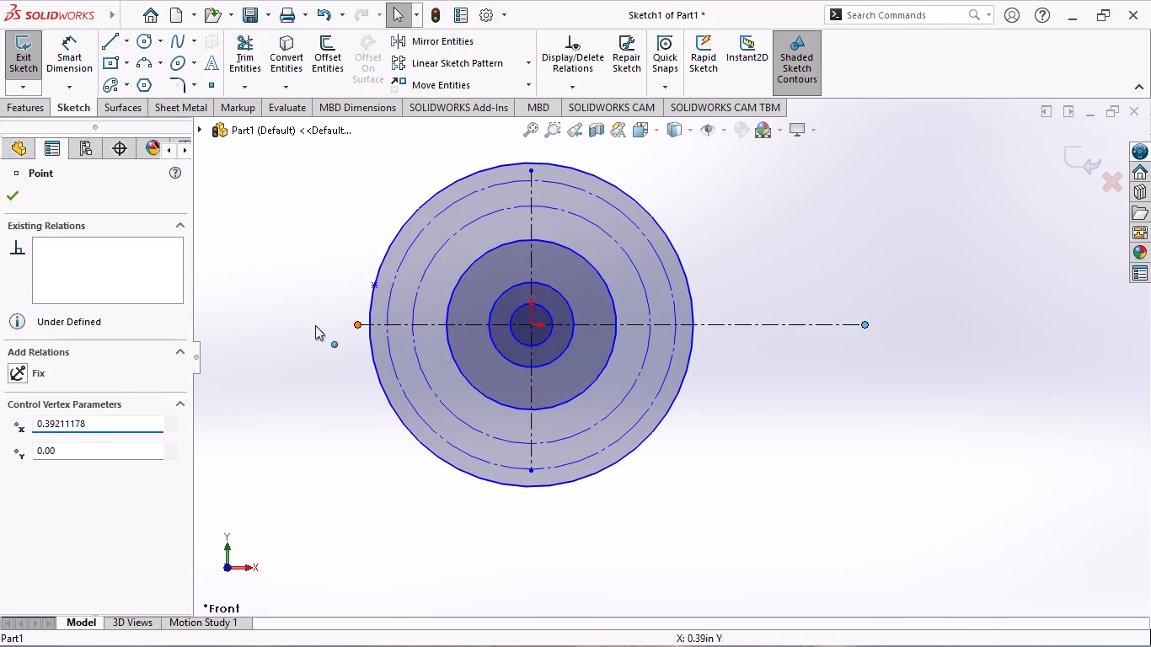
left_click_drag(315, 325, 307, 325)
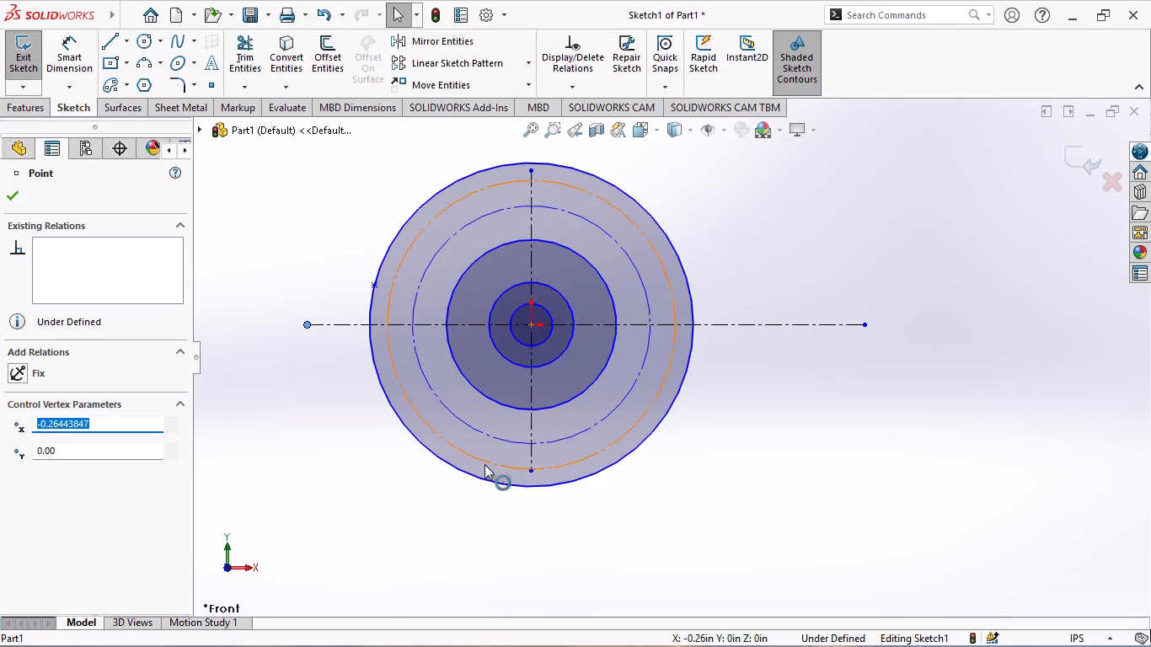
Stretch the vertical centerline past both sides of the outermost circle, to about Y -0.25 in and Y 0.23 in.
left_click_drag(531, 472, 525, 539)
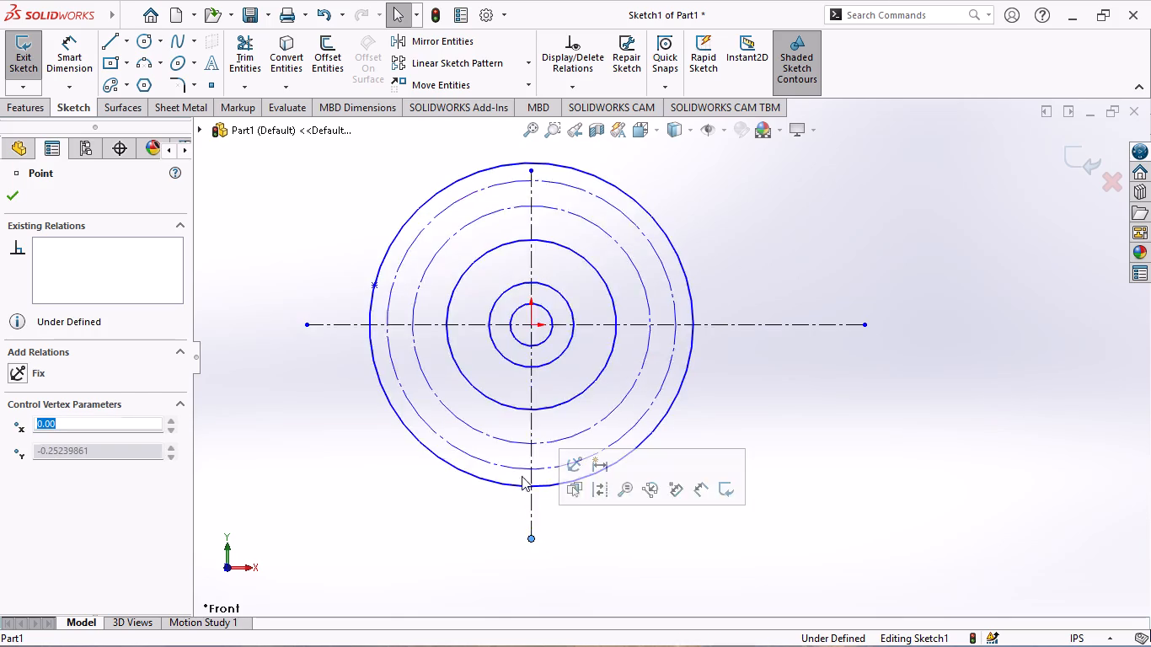
scroll(485, 299, "up", 1)
scroll(610, 113, "up", 1)
scroll(597, 122, "down", 1)
scroll(475, 265, "down", 1)
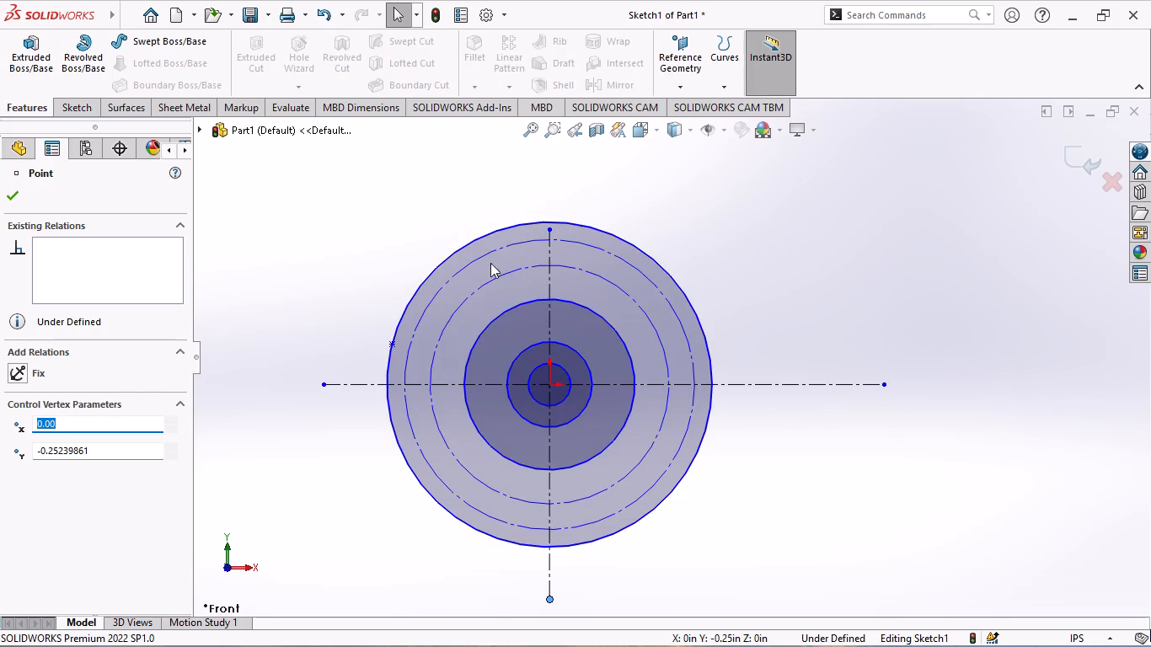
left_click_drag(575, 227, 589, 175)
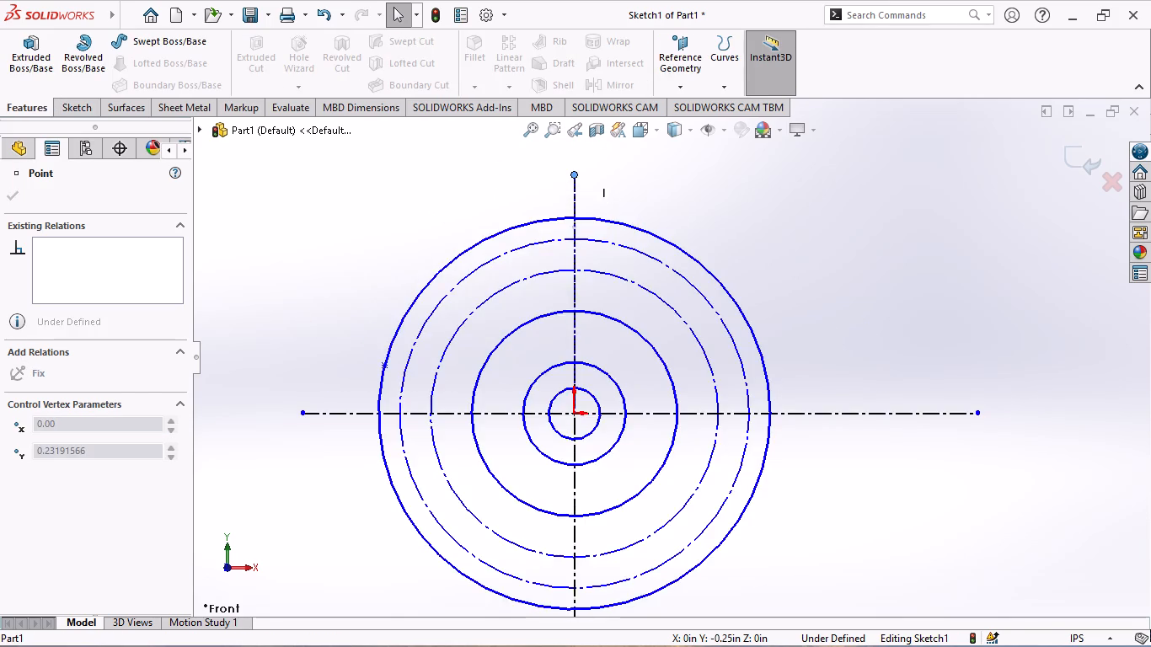
left_click(15, 200)
scroll(511, 339, "up", 1)
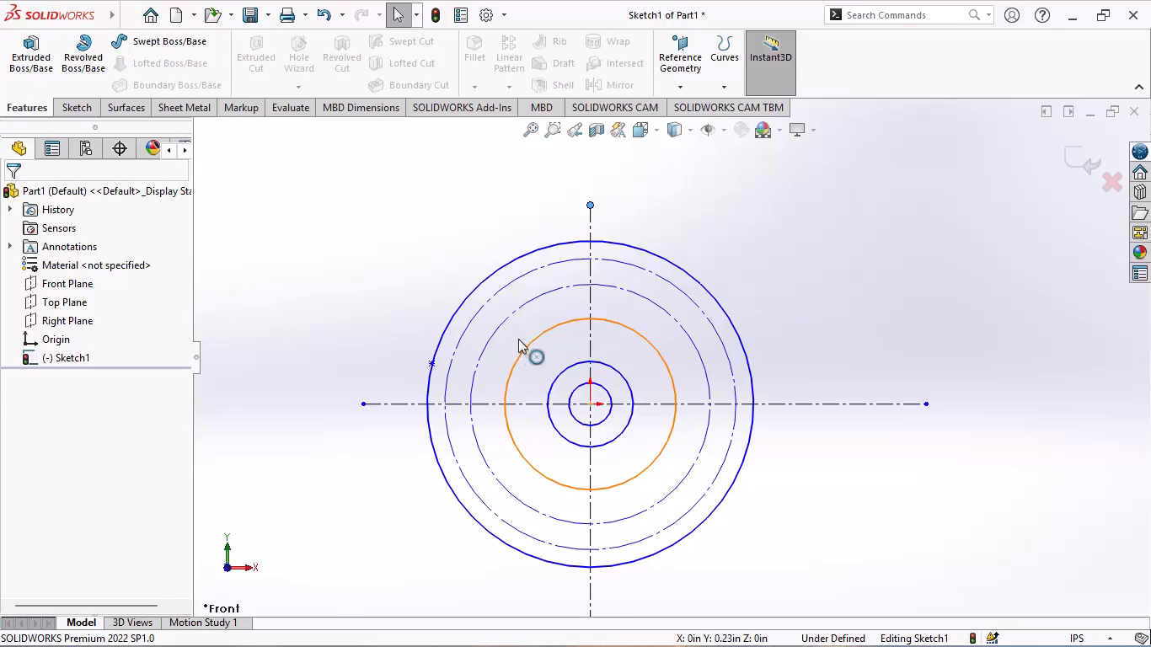
Dimension the outermost solid circle with a diameter of 3.333 in.
left_click(72, 109)
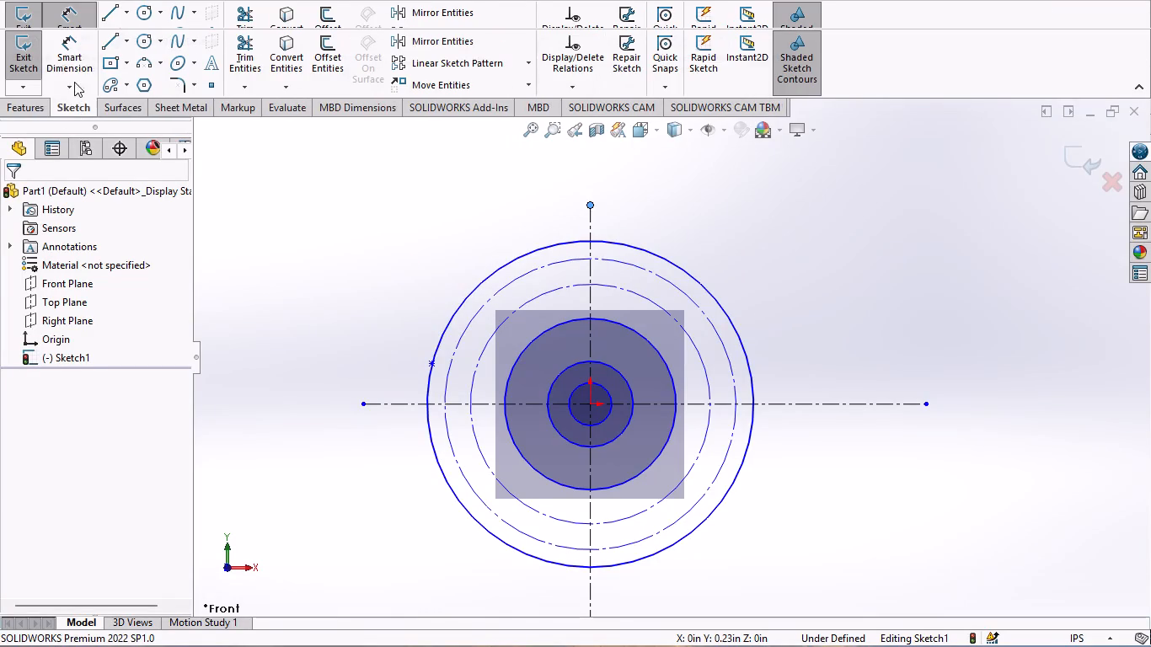
left_click(71, 48)
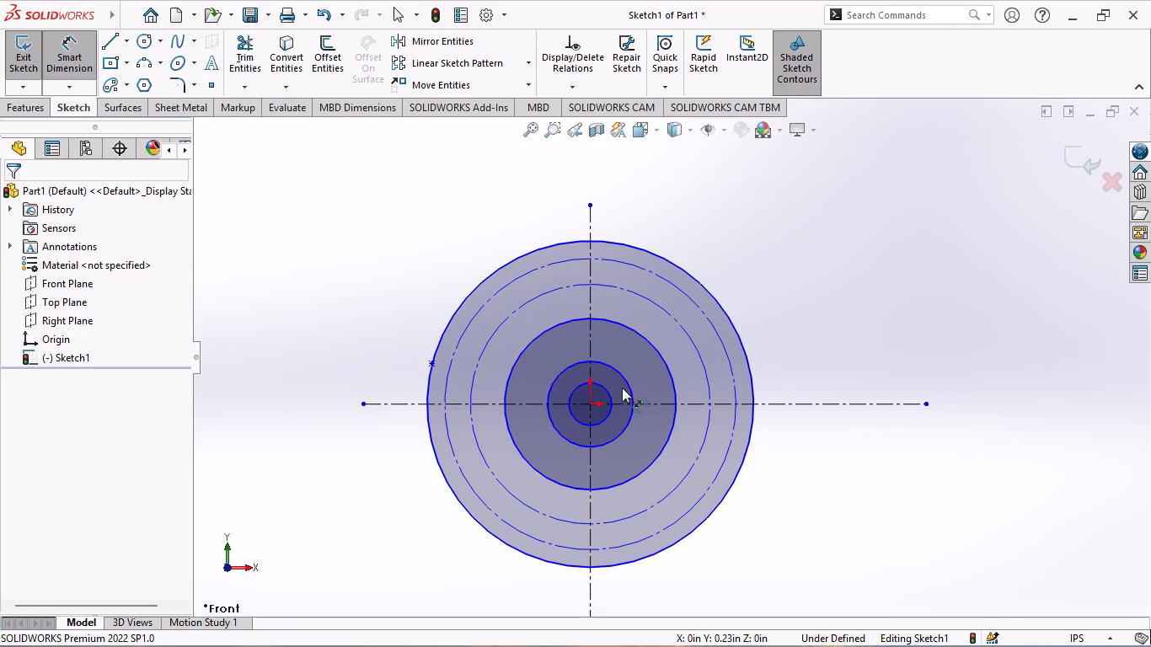
left_click(716, 297)
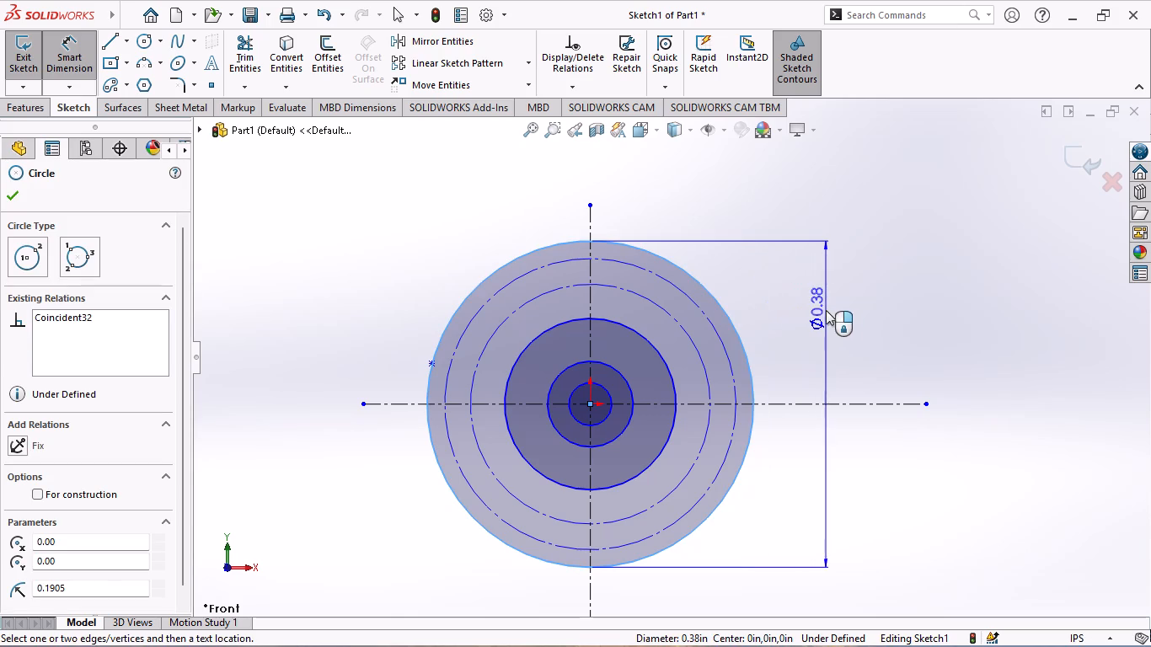
left_click(865, 315)
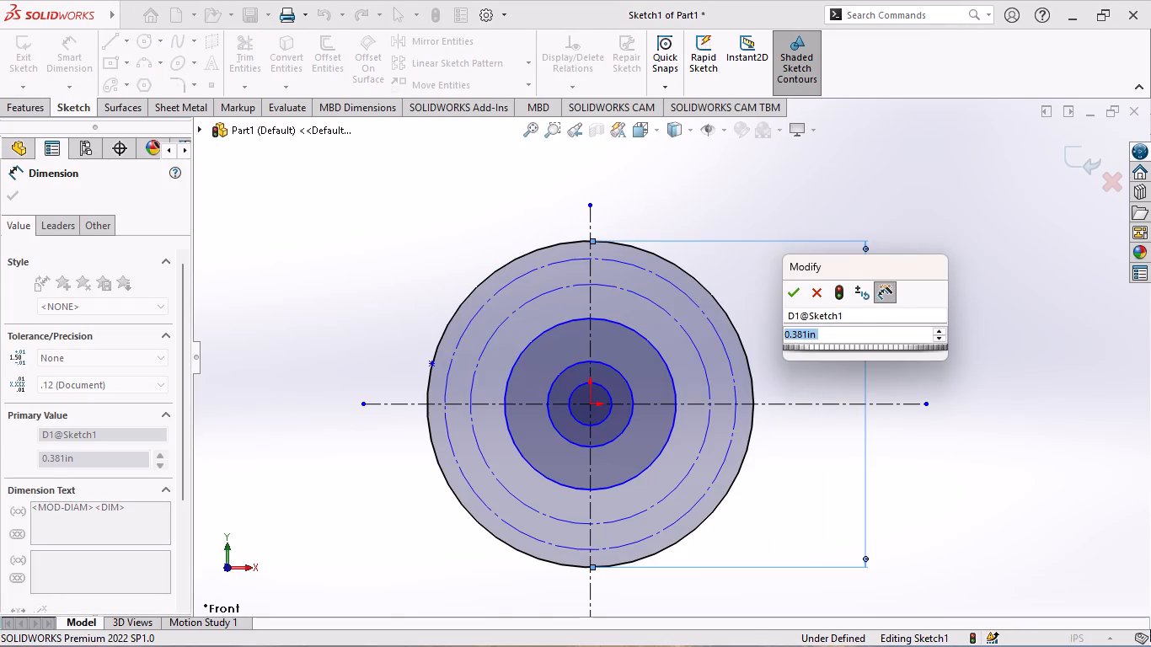
type("3.333")
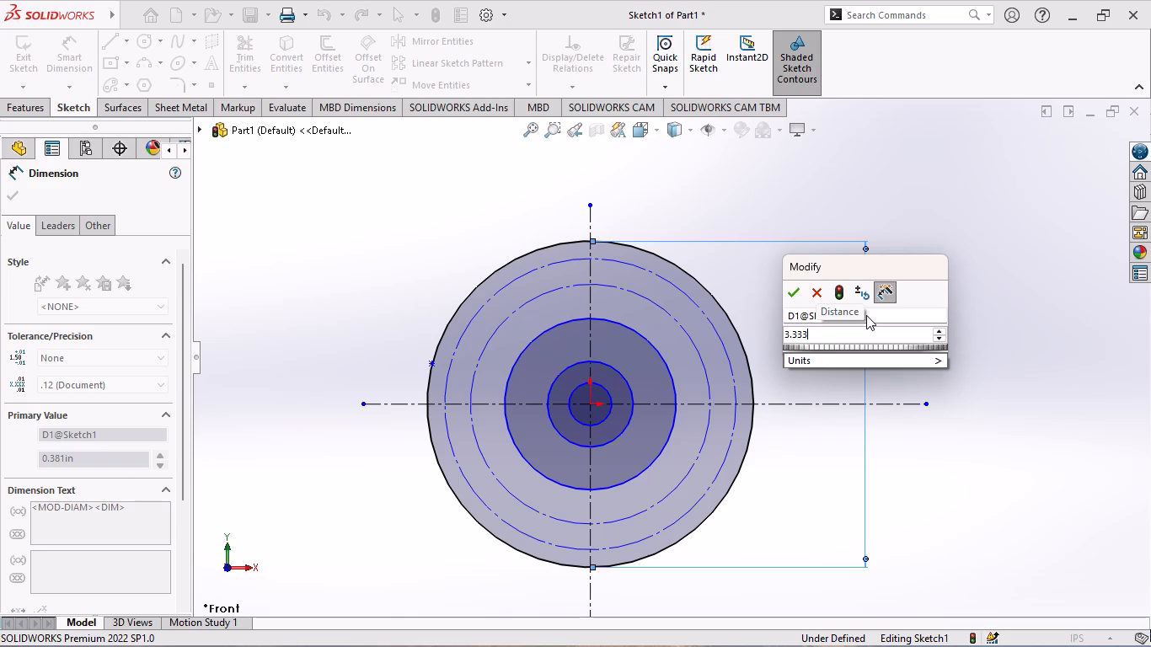
key("Return")
Dimension the larger construction circle with a diameter of 3 in.
scroll(866, 315, "up", 4)
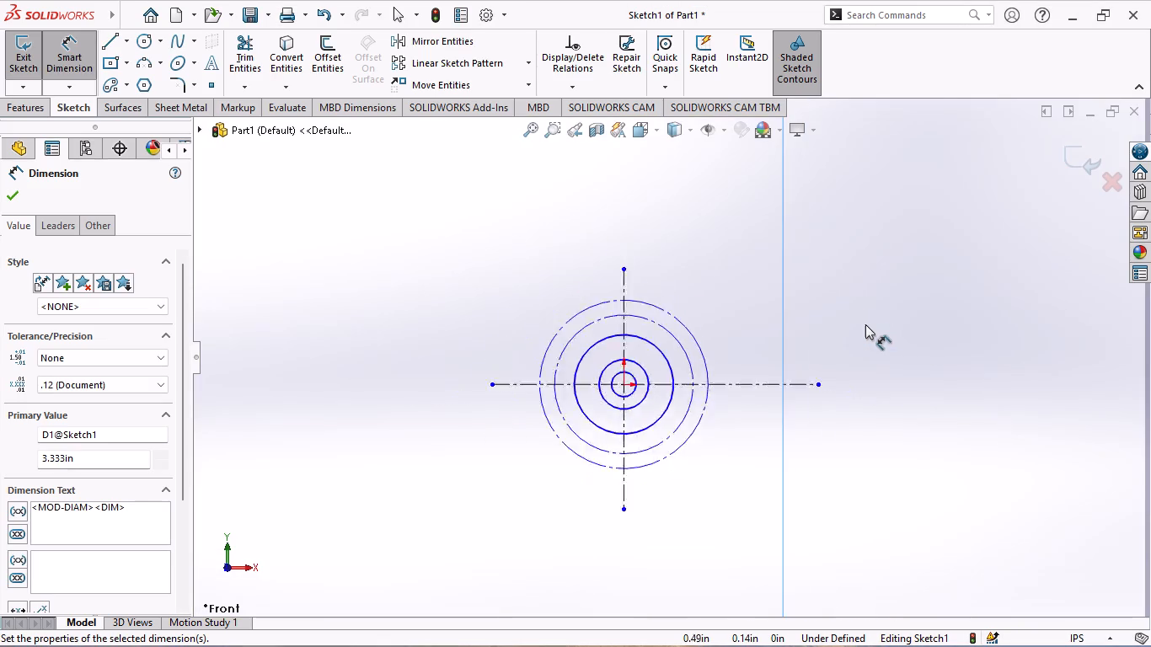
scroll(865, 324, "up", 9)
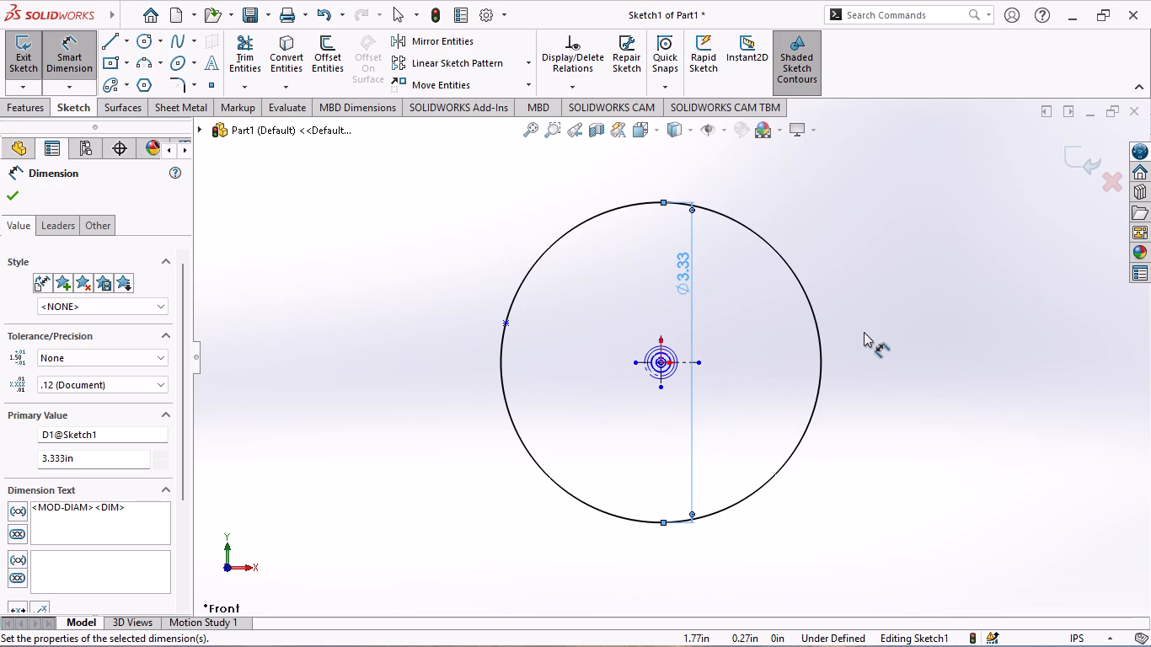
scroll(633, 372, "down", 7)
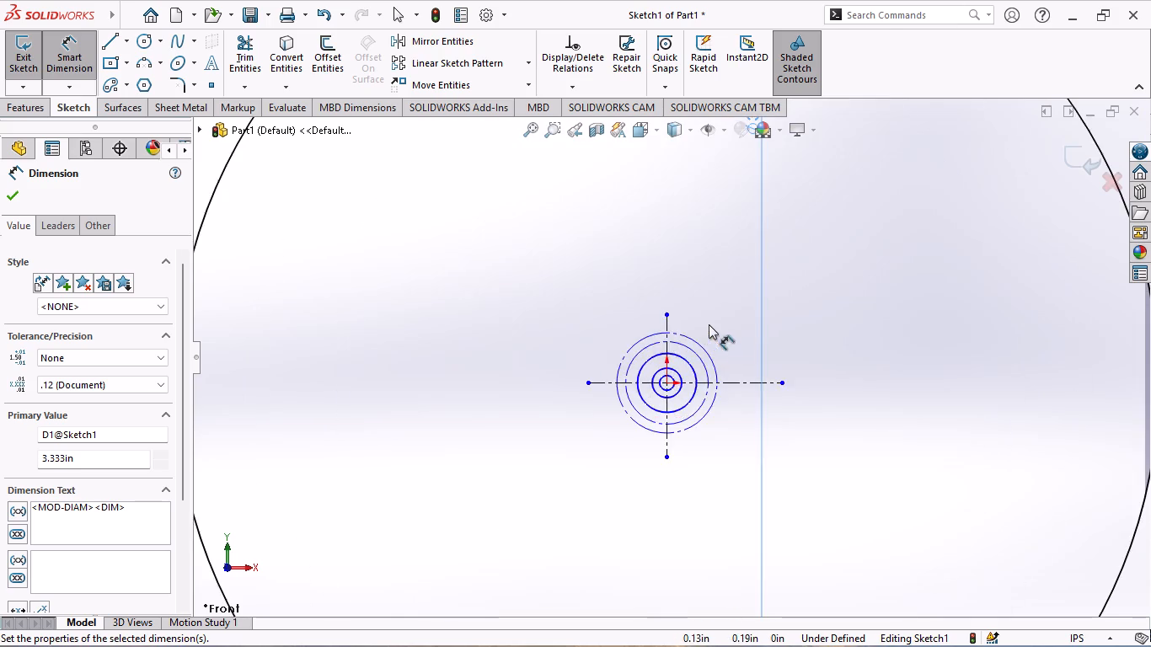
scroll(721, 318, "down", 4)
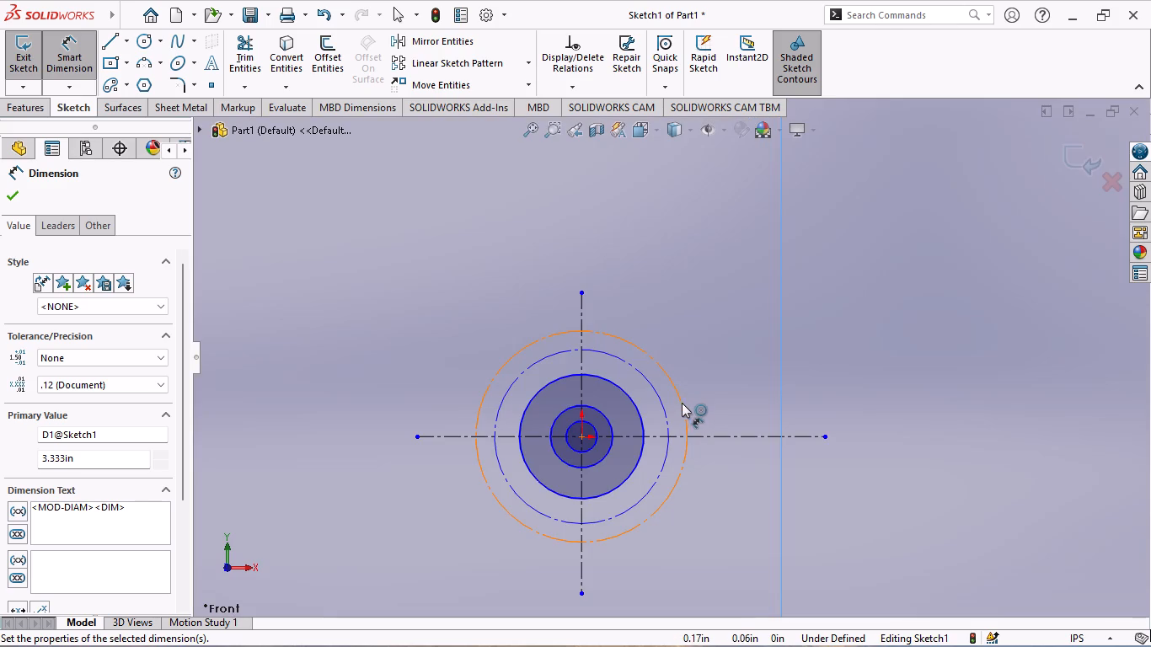
left_click(682, 404)
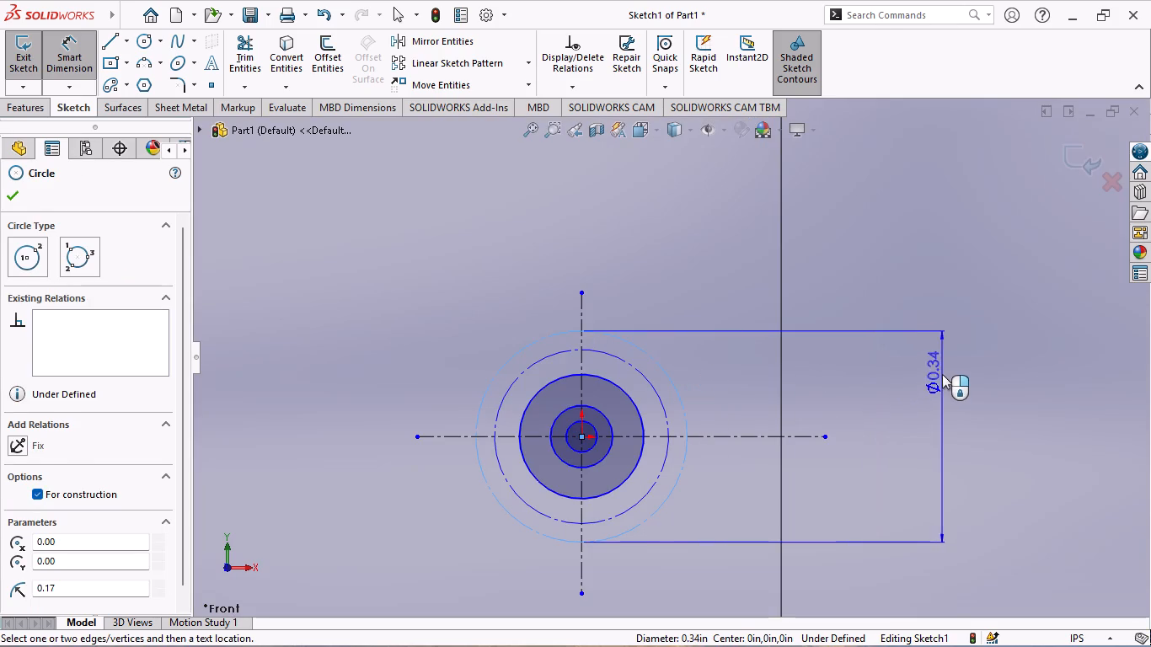
left_click(942, 374)
key("3")
key("Return")
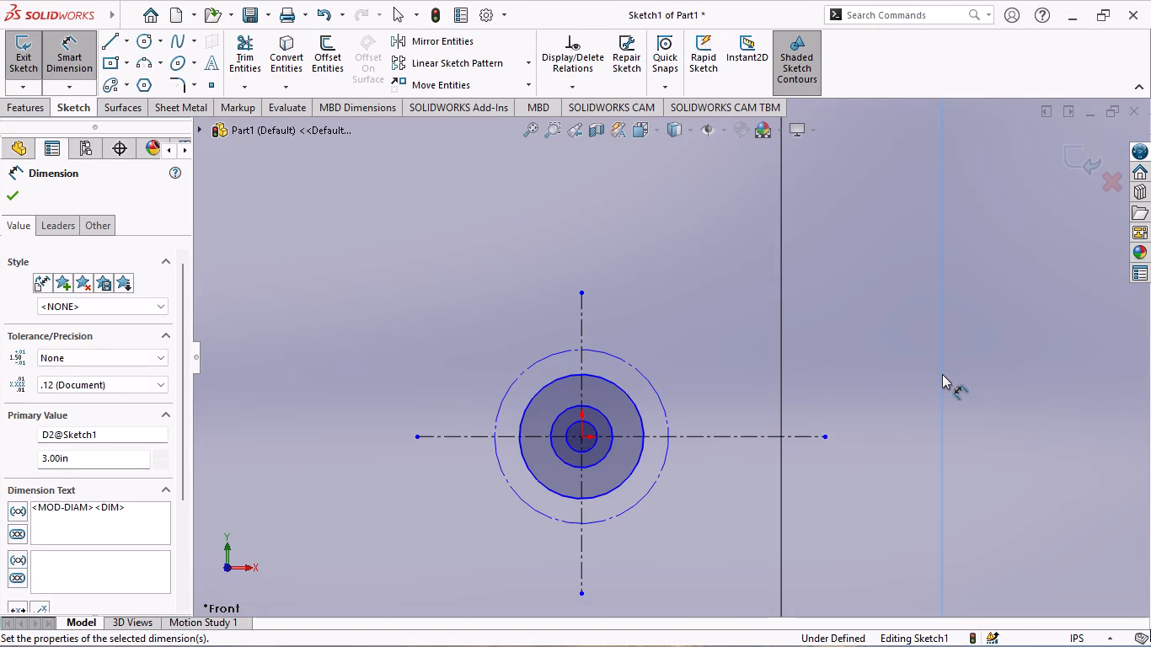
Dimension the smaller construction circle with a diameter of 2 in.
left_click(662, 406)
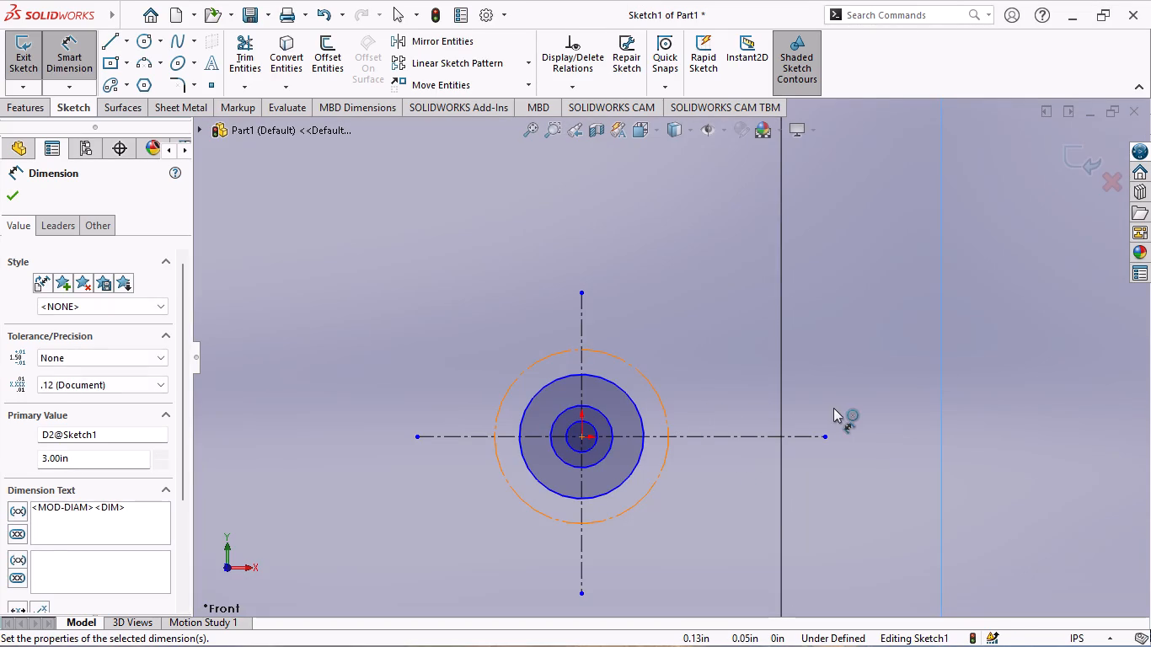
left_click(867, 398)
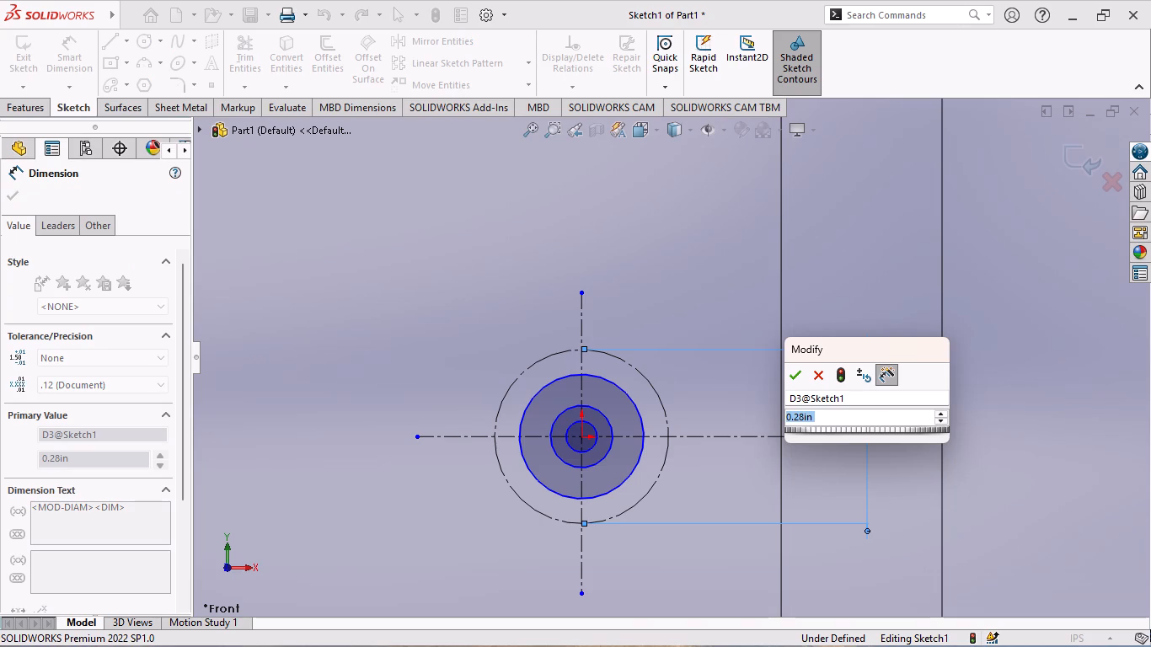
key("2")
key("Return")
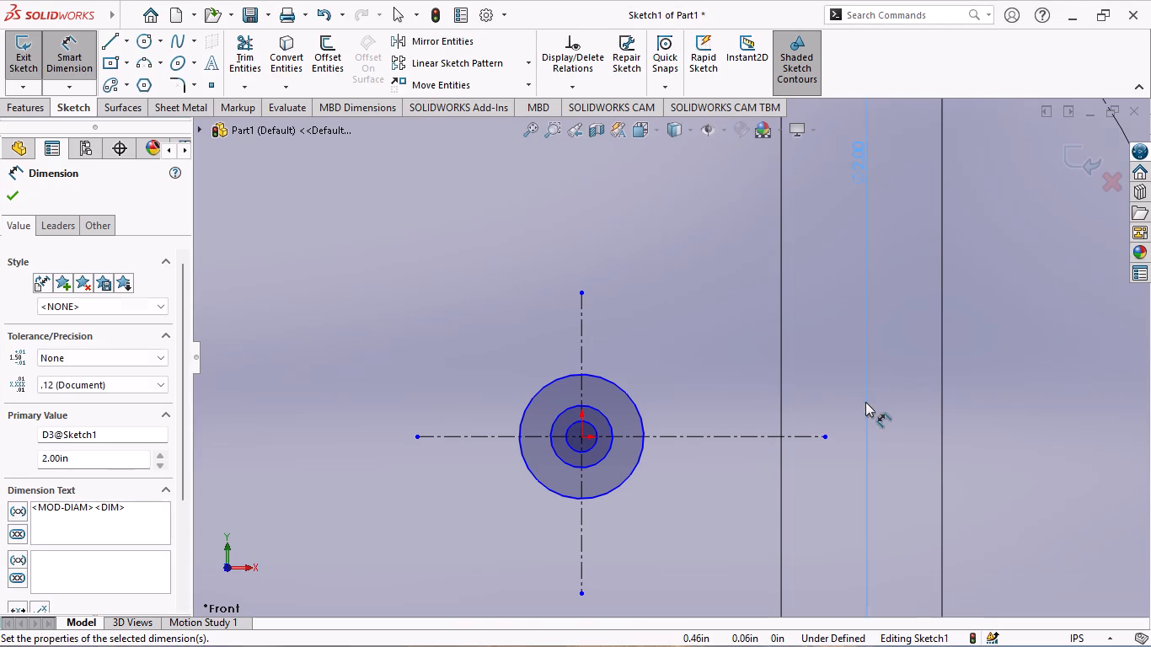
Dimension the solid circle just inside the smaller construction circle with a diameter of 1 in.
left_click(629, 395)
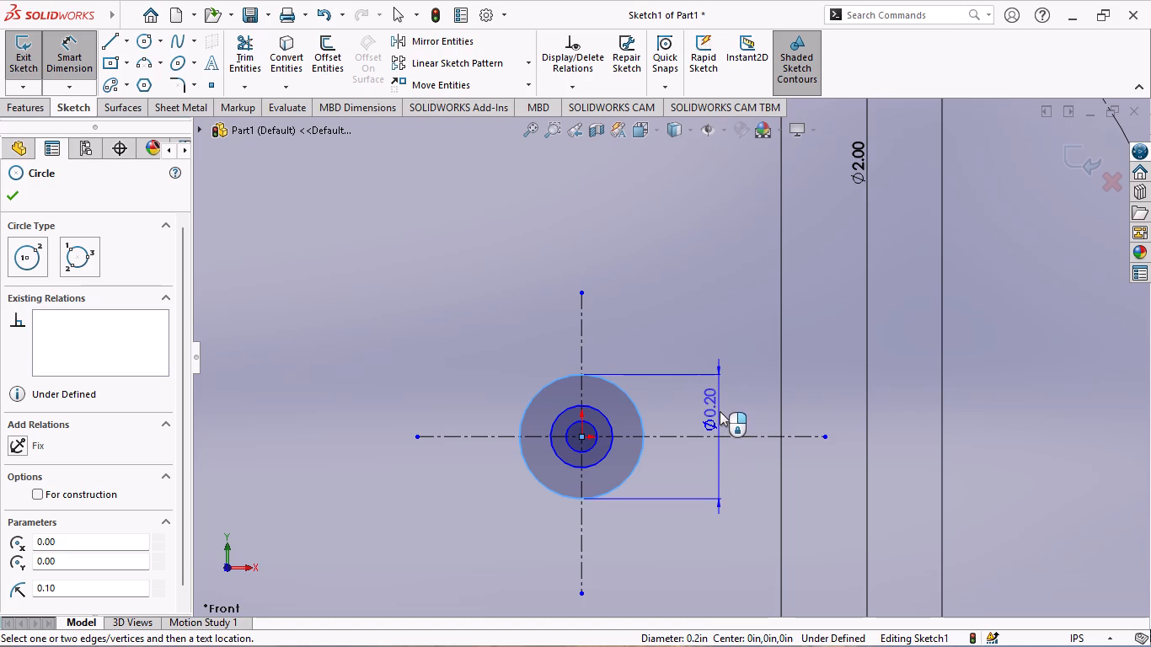
left_click(720, 411)
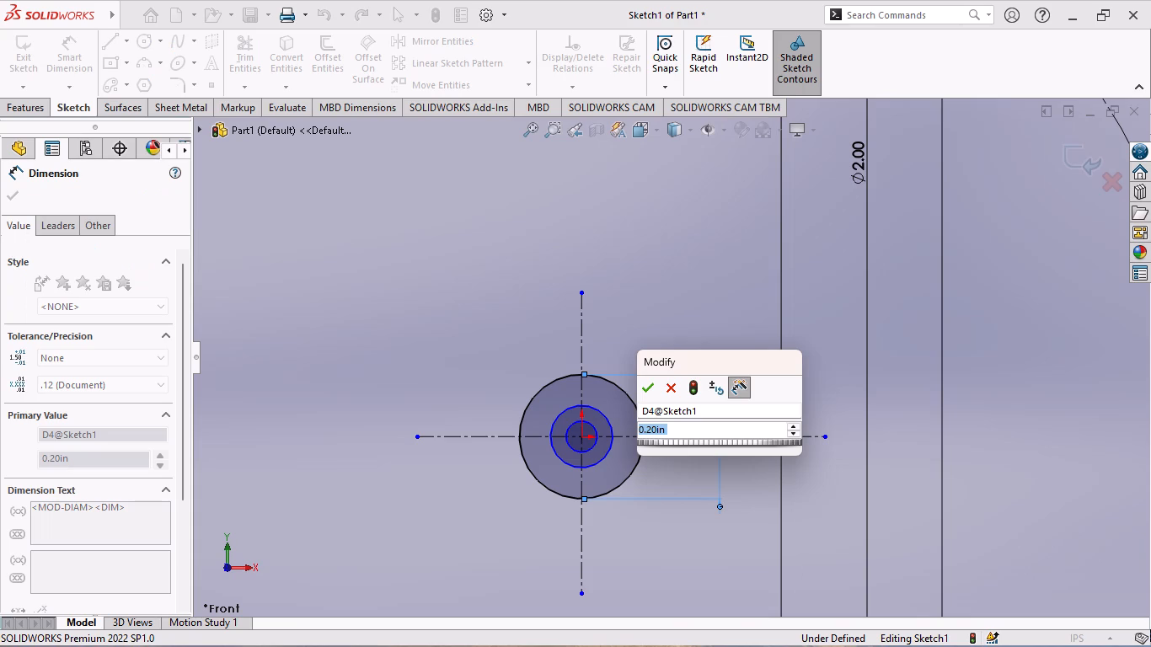
key("1")
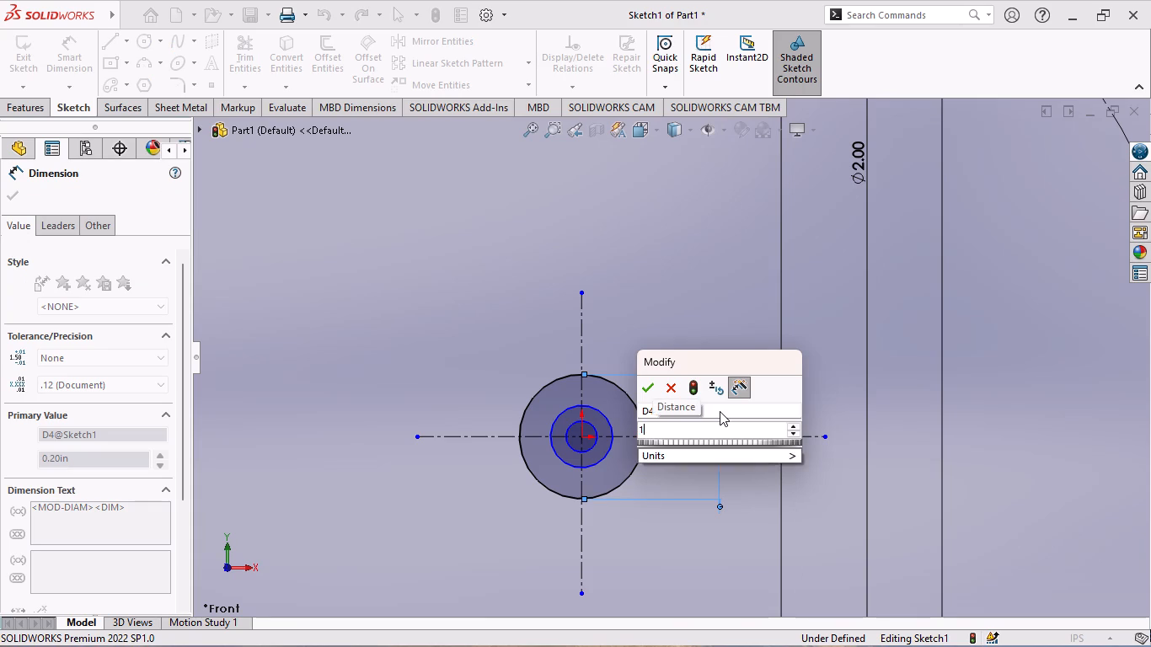
key("Return")
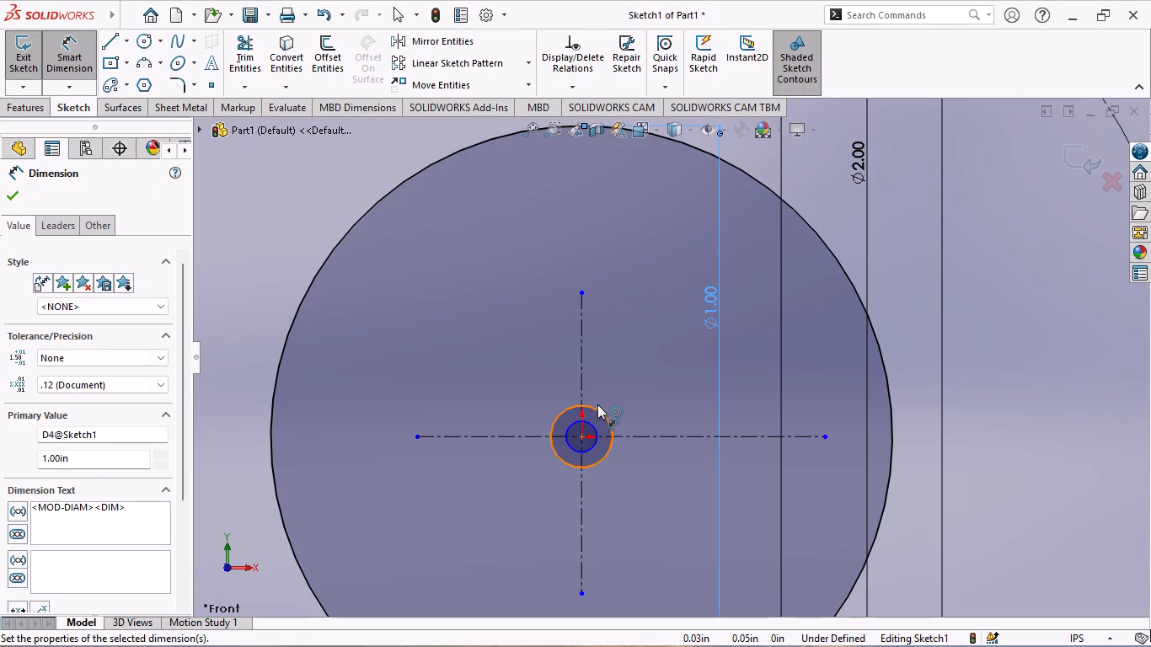
Dimension the second-smallest solid circle, around the innermost one, with a diameter of 0.5 in.
left_click(597, 409)
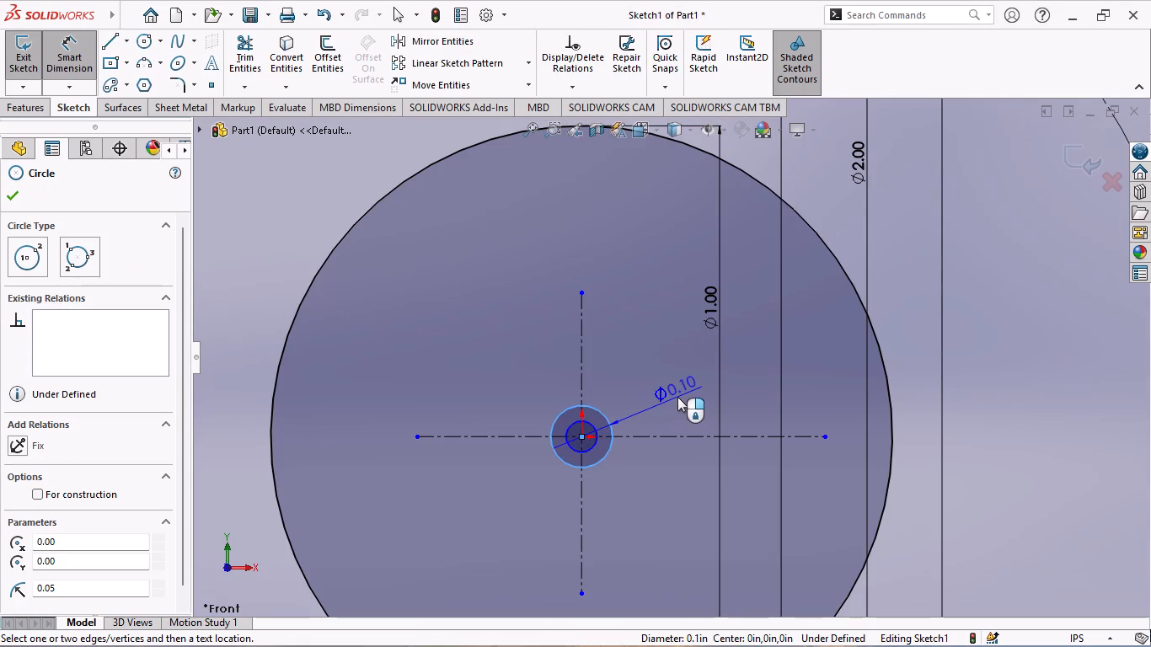
left_click(677, 397)
type("0.5")
key("Return")
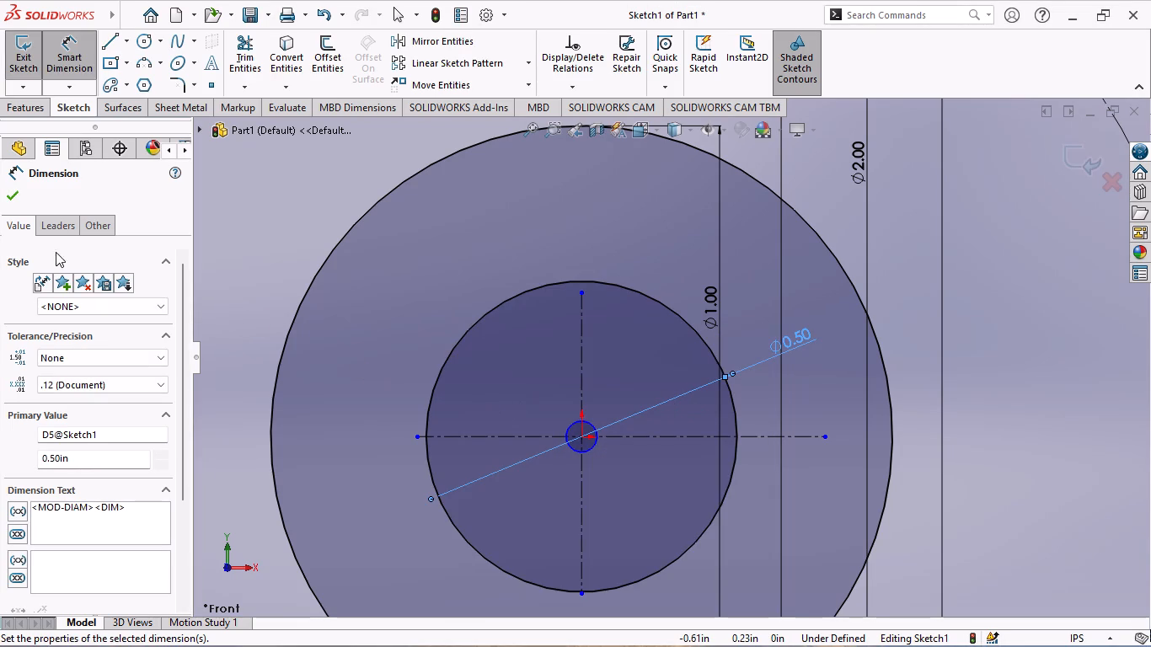
left_click(10, 195)
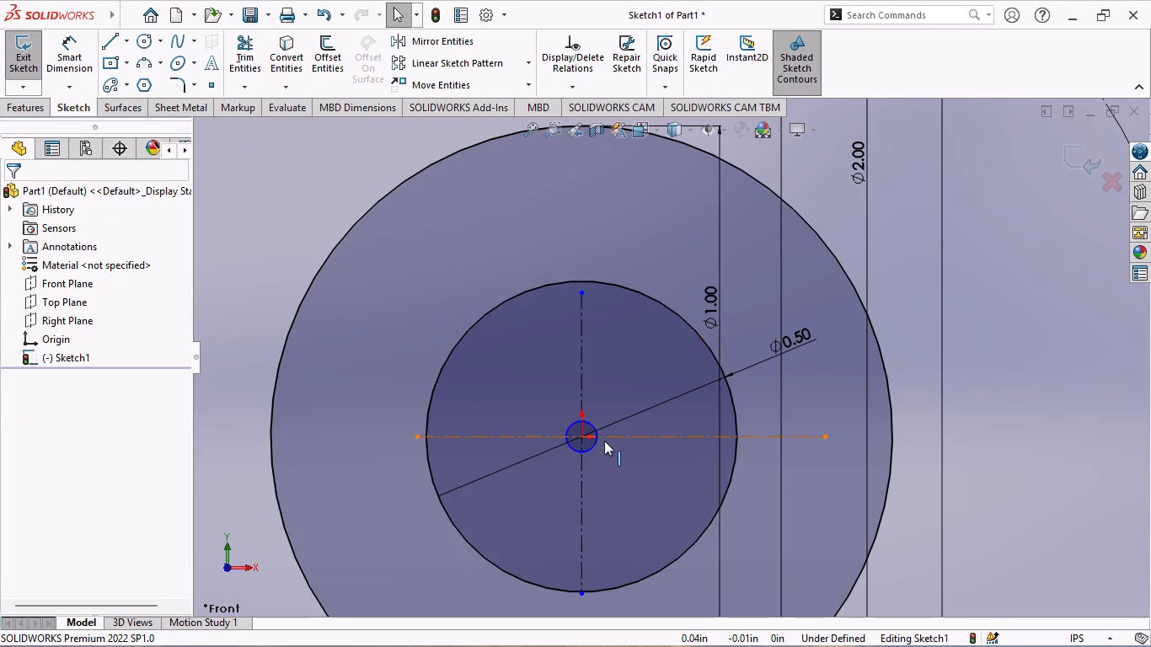
Delete the undimensioned innermost circle around the origin.
scroll(602, 438, "down", 3)
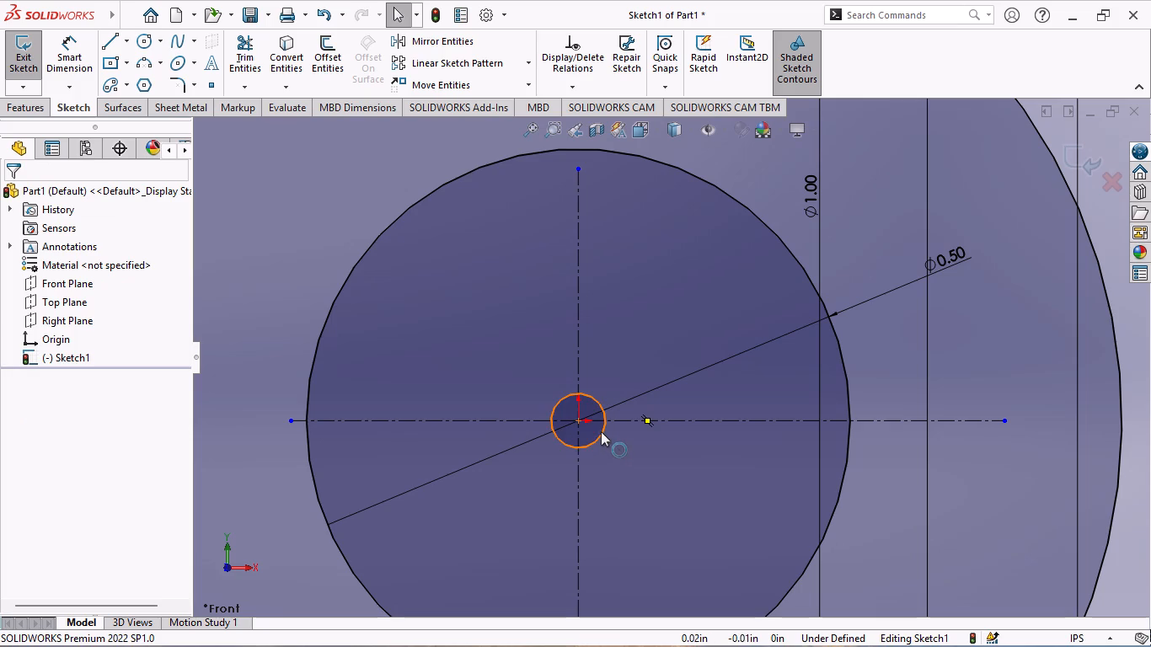
right_click(601, 431)
left_click(679, 566)
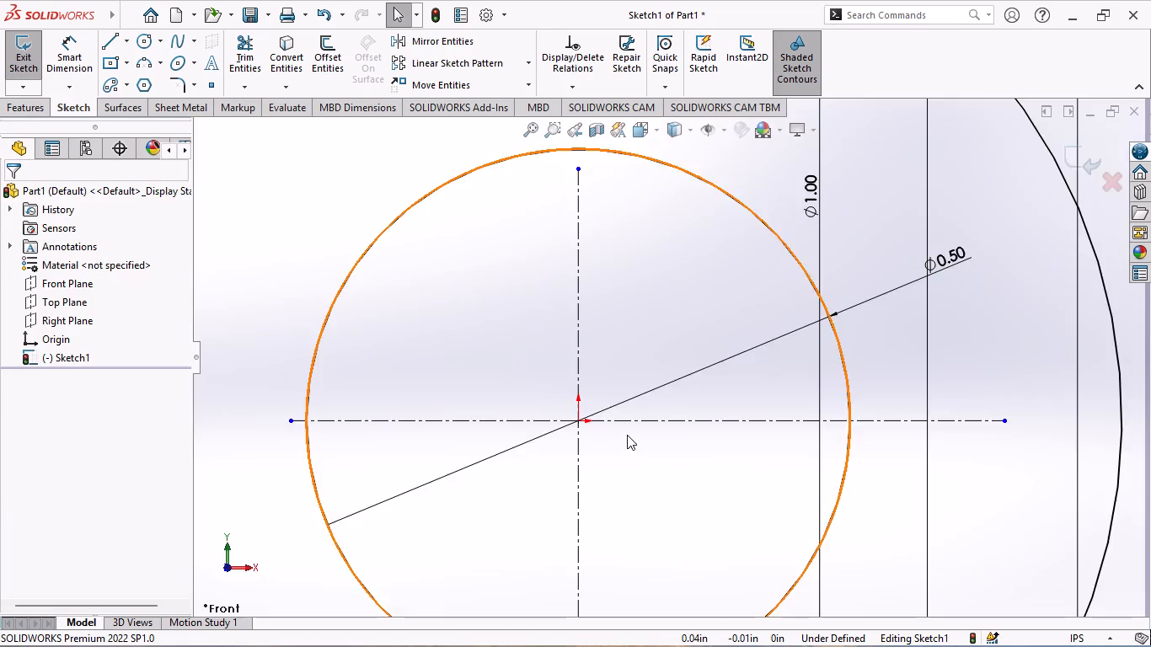
Stretch the horizontal centerline beyond the 3.333 in circle on both sides, to about X 2.5 in and X -2.94 in.
scroll(626, 434, "up", 10)
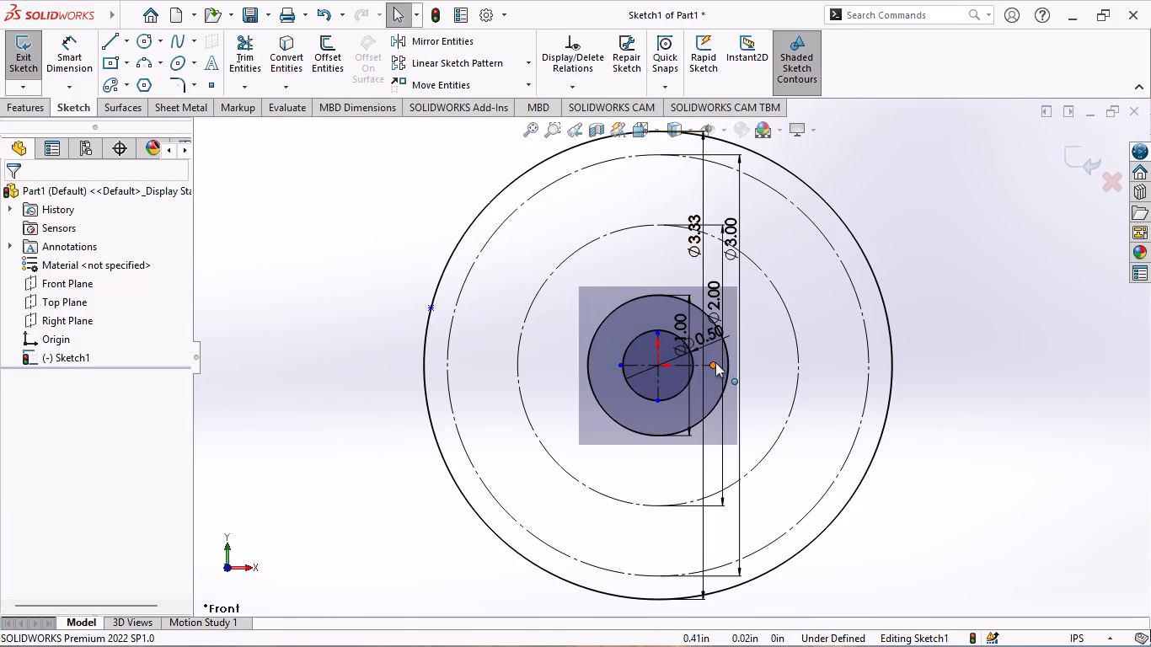
left_click_drag(715, 361, 1009, 363)
left_click(1009, 363)
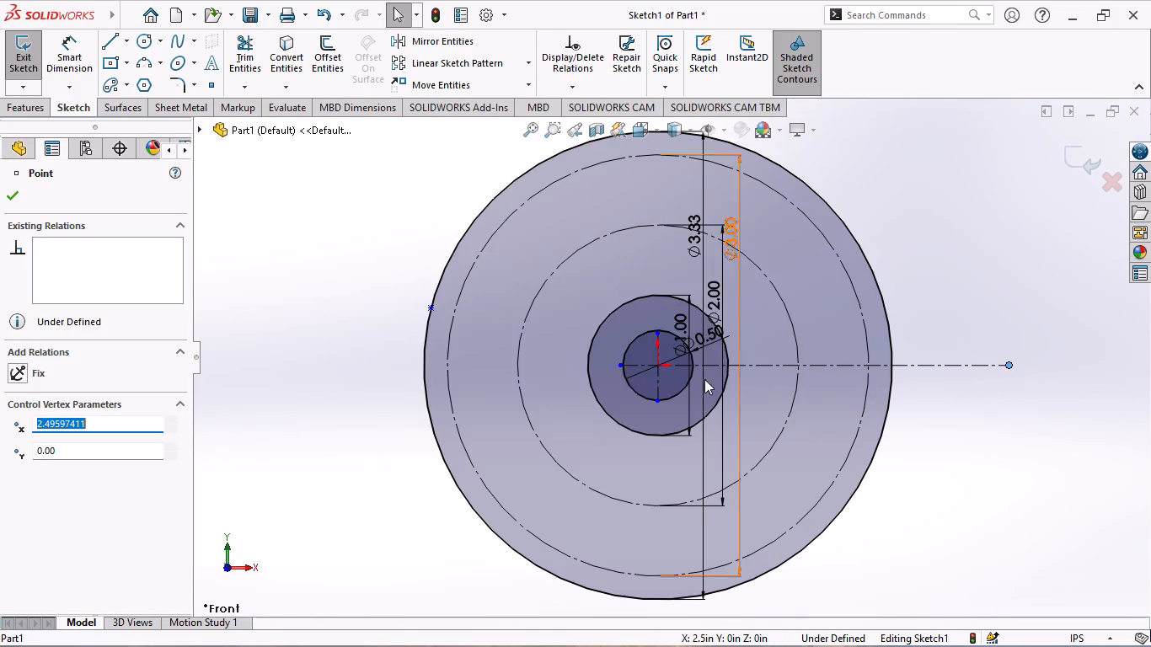
left_click_drag(618, 363, 245, 317)
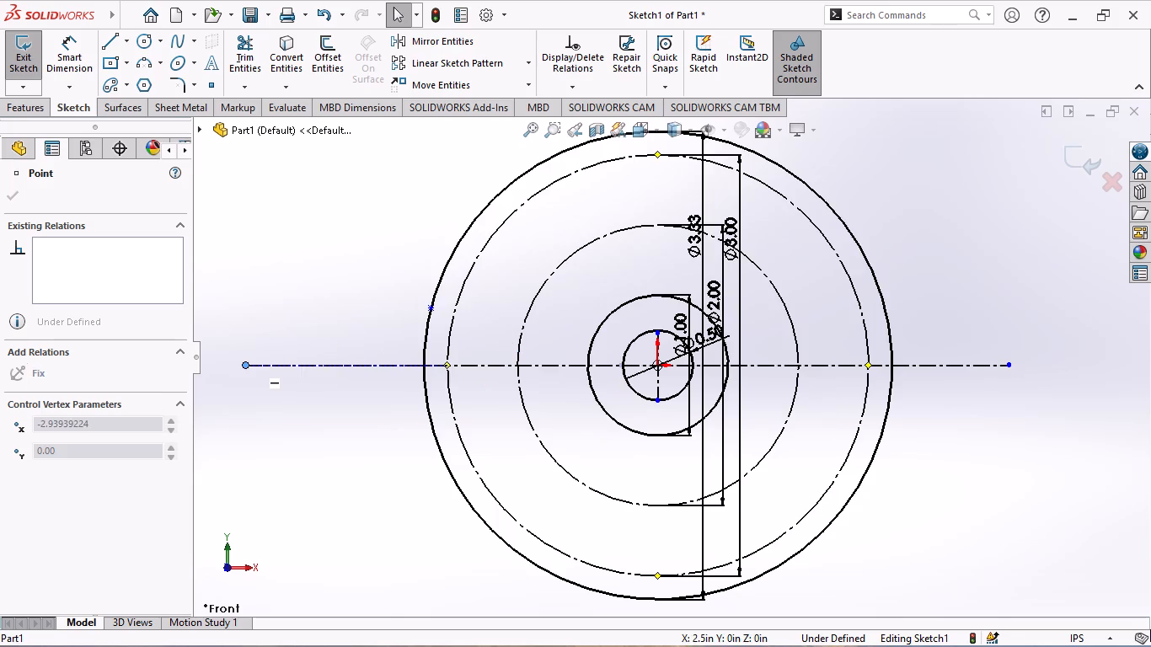
Move the 1.00 in diameter dimension across to the negative-X side of the vertical centerline, within its circle.
scroll(563, 331, "up", 3)
scroll(655, 333, "down", 3)
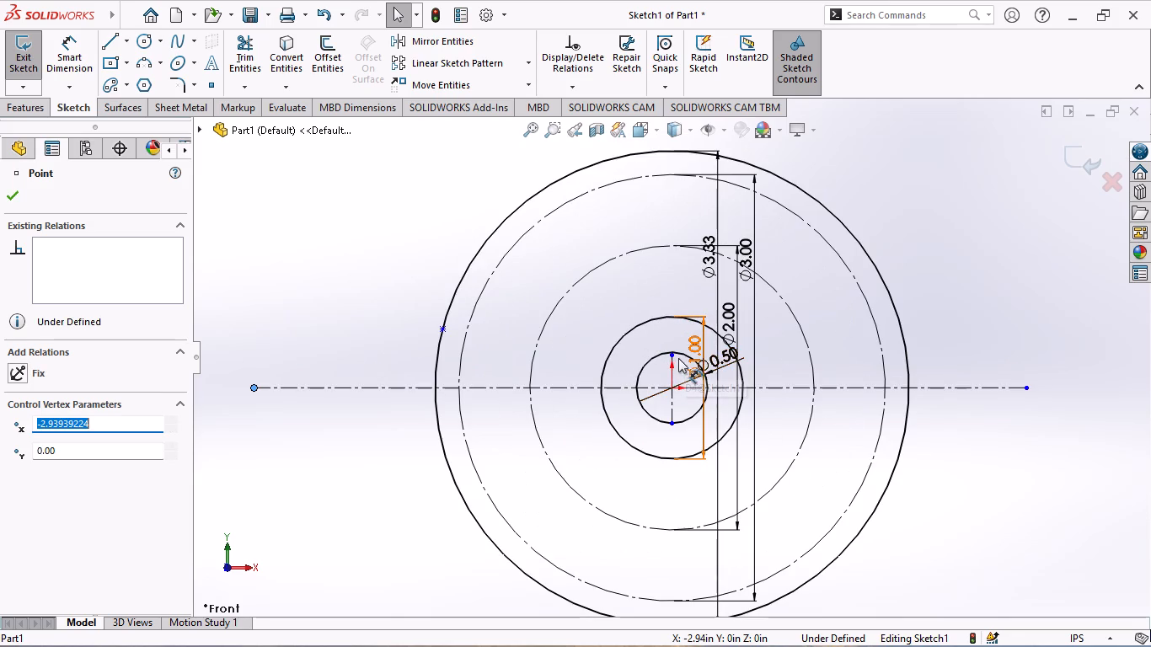
left_click_drag(670, 352, 645, 214)
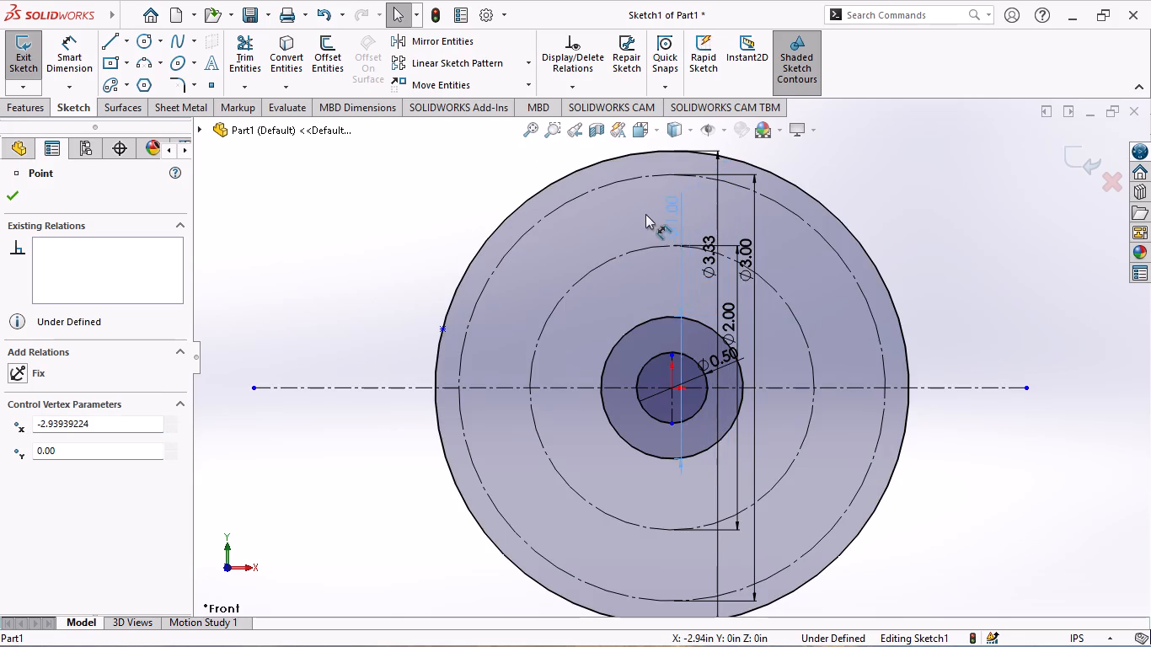
left_click_drag(645, 214, 625, 359)
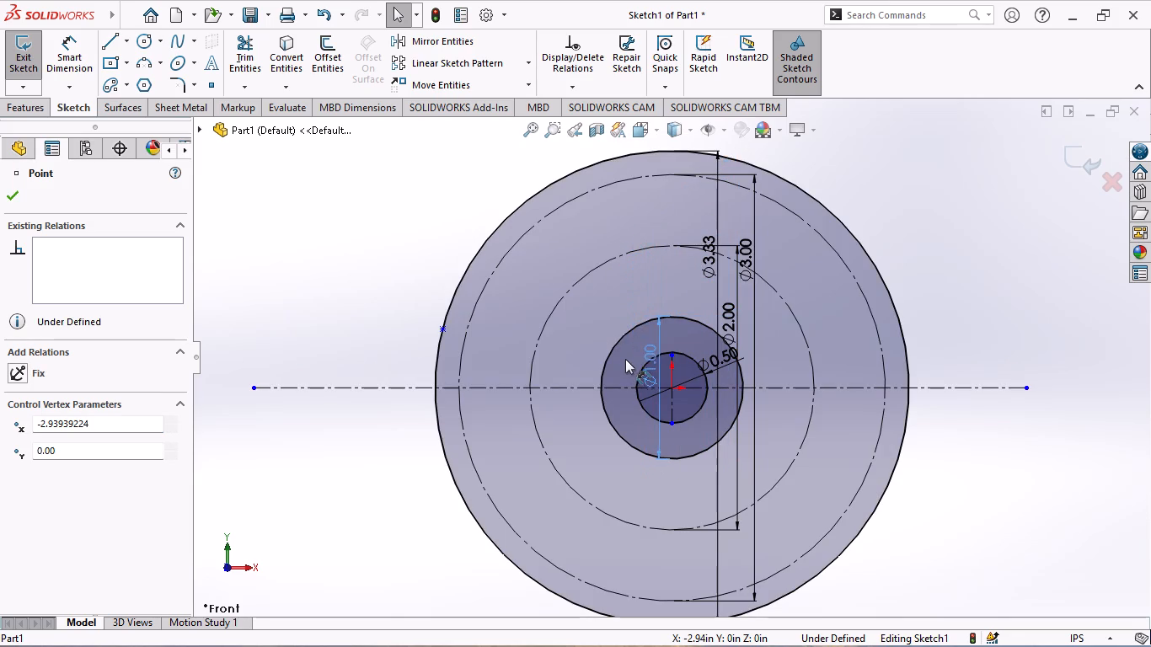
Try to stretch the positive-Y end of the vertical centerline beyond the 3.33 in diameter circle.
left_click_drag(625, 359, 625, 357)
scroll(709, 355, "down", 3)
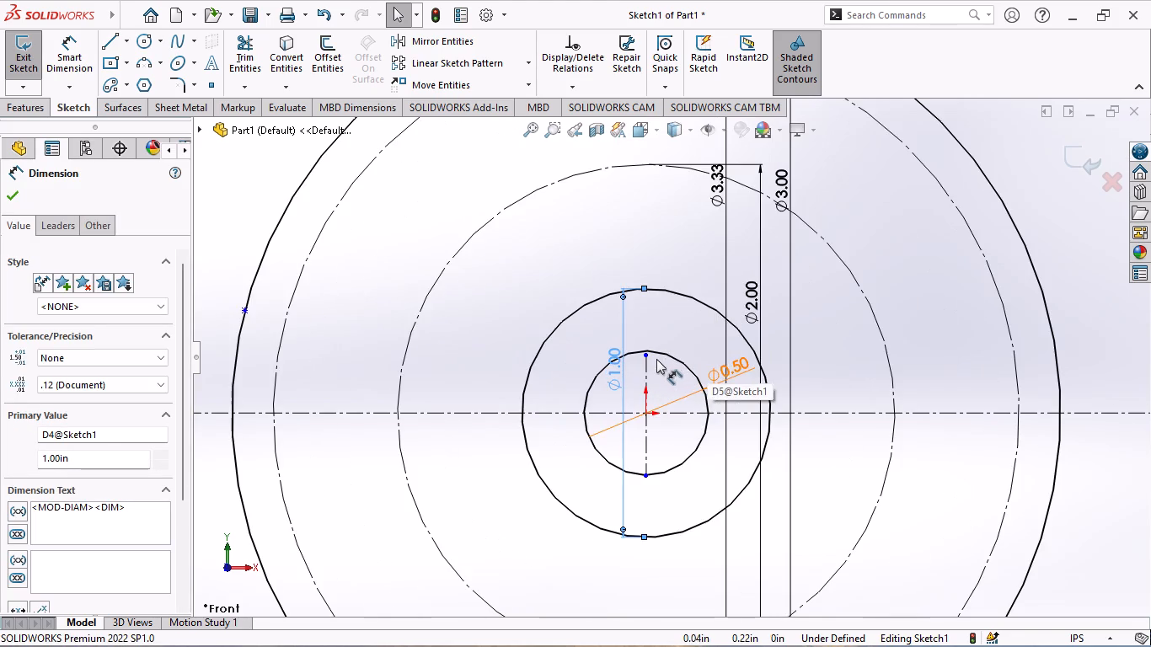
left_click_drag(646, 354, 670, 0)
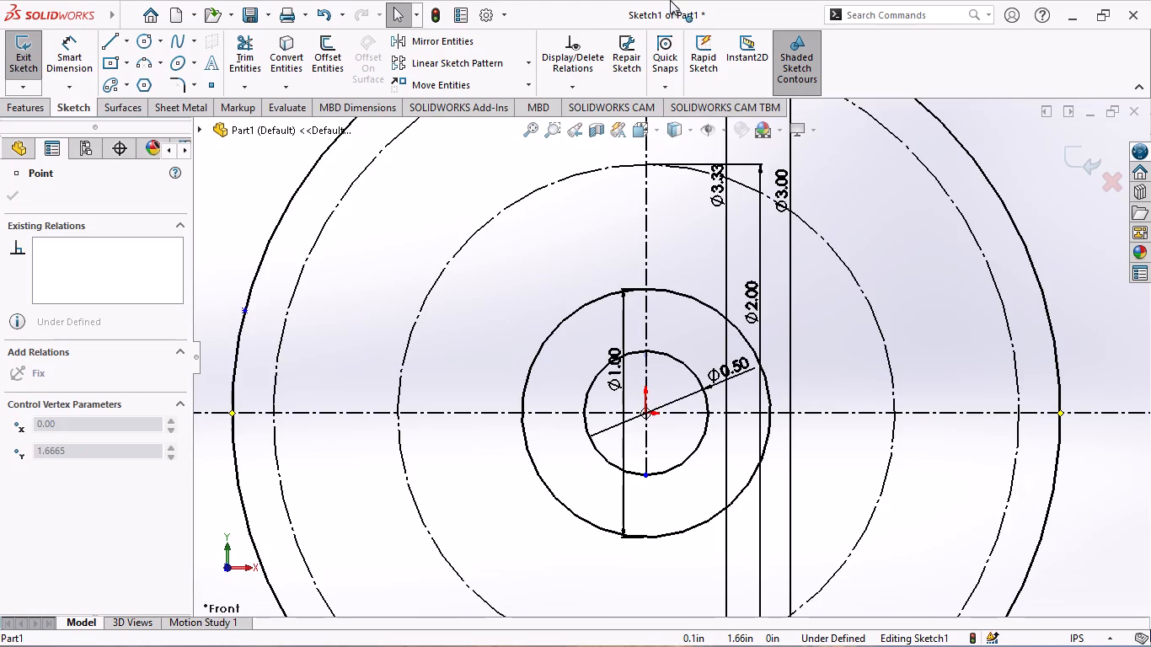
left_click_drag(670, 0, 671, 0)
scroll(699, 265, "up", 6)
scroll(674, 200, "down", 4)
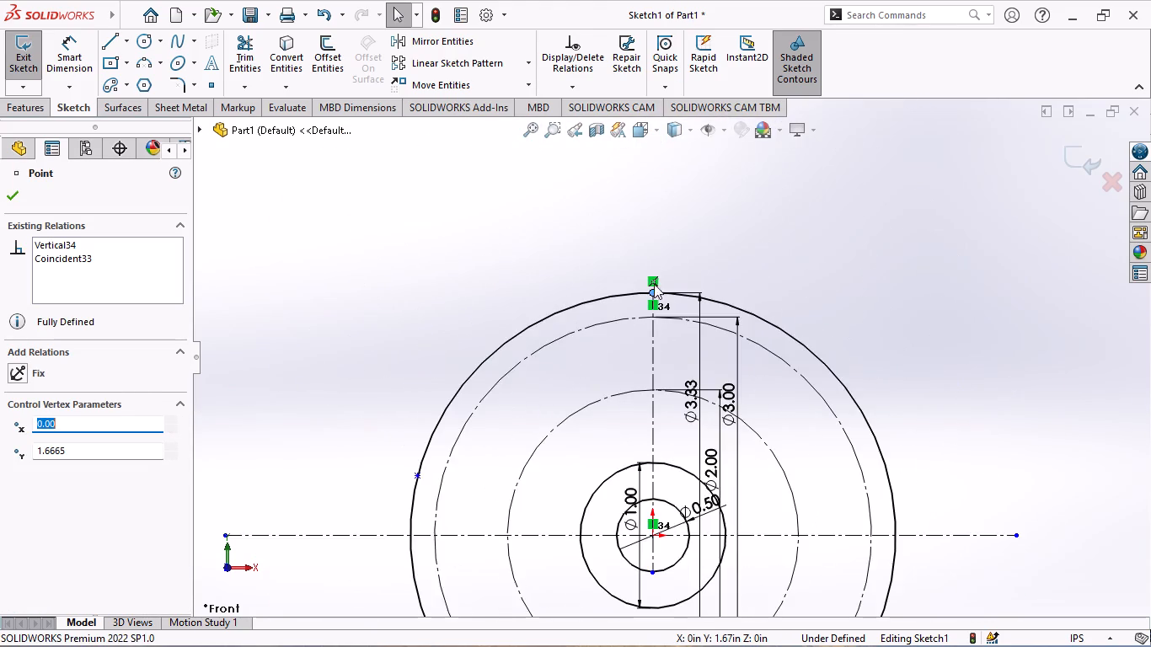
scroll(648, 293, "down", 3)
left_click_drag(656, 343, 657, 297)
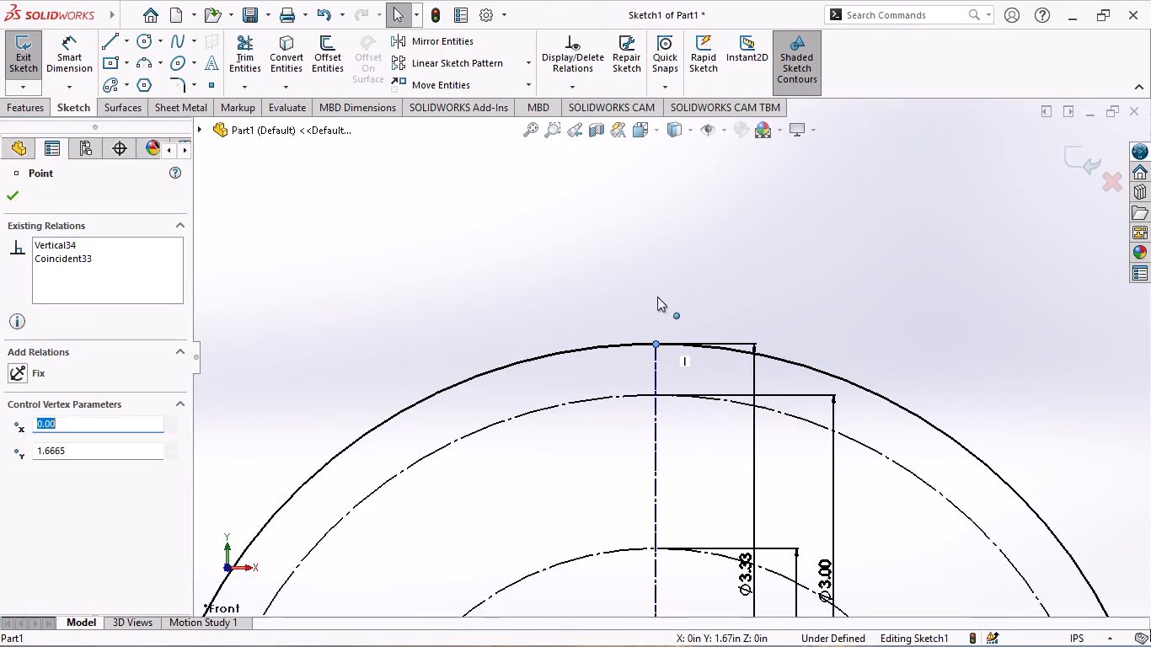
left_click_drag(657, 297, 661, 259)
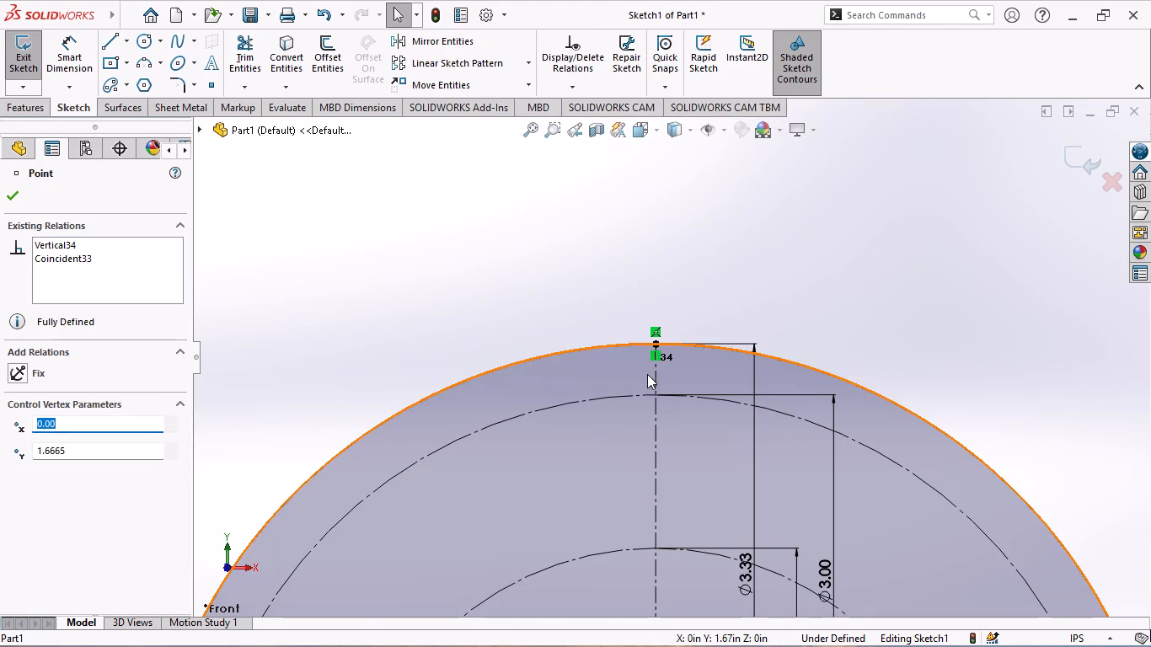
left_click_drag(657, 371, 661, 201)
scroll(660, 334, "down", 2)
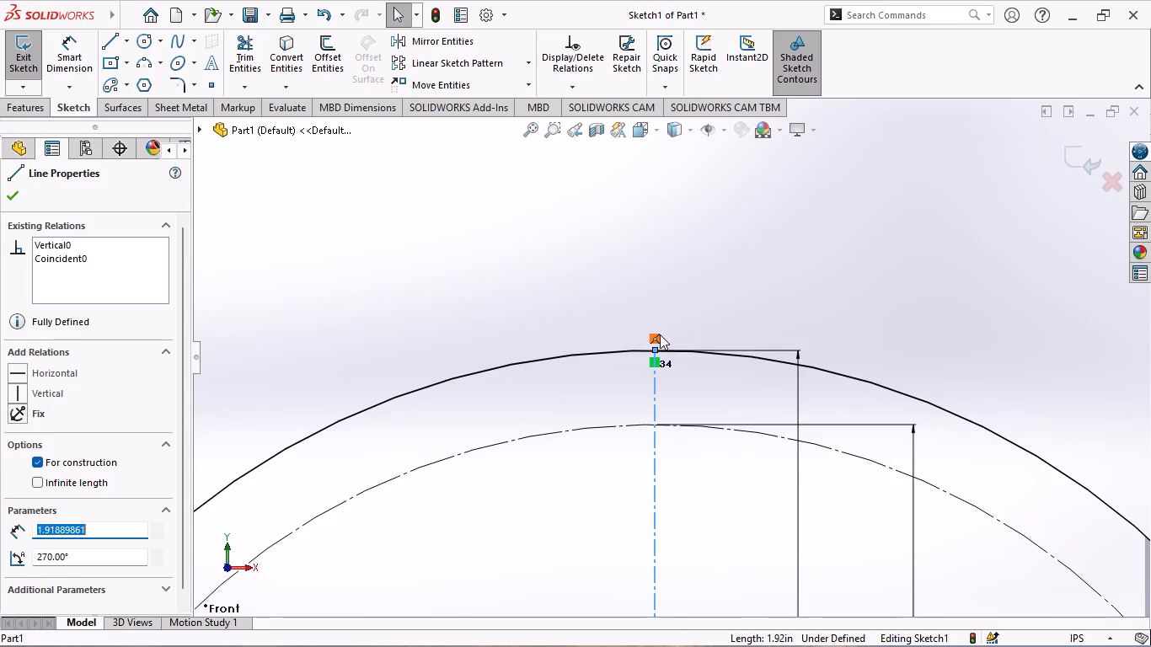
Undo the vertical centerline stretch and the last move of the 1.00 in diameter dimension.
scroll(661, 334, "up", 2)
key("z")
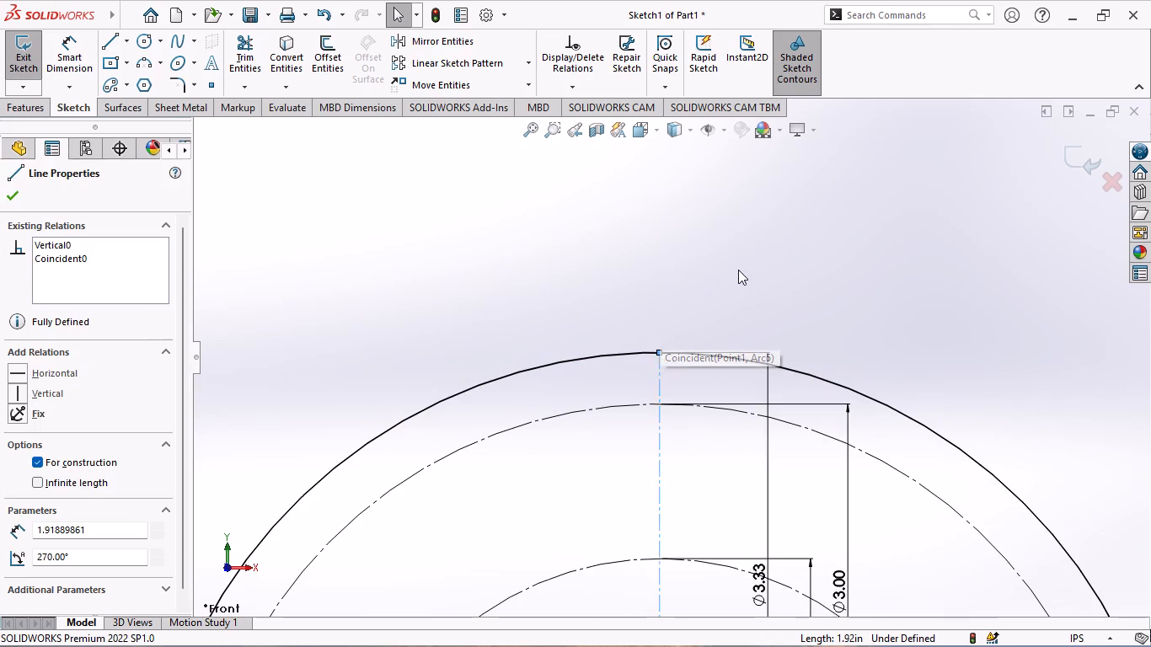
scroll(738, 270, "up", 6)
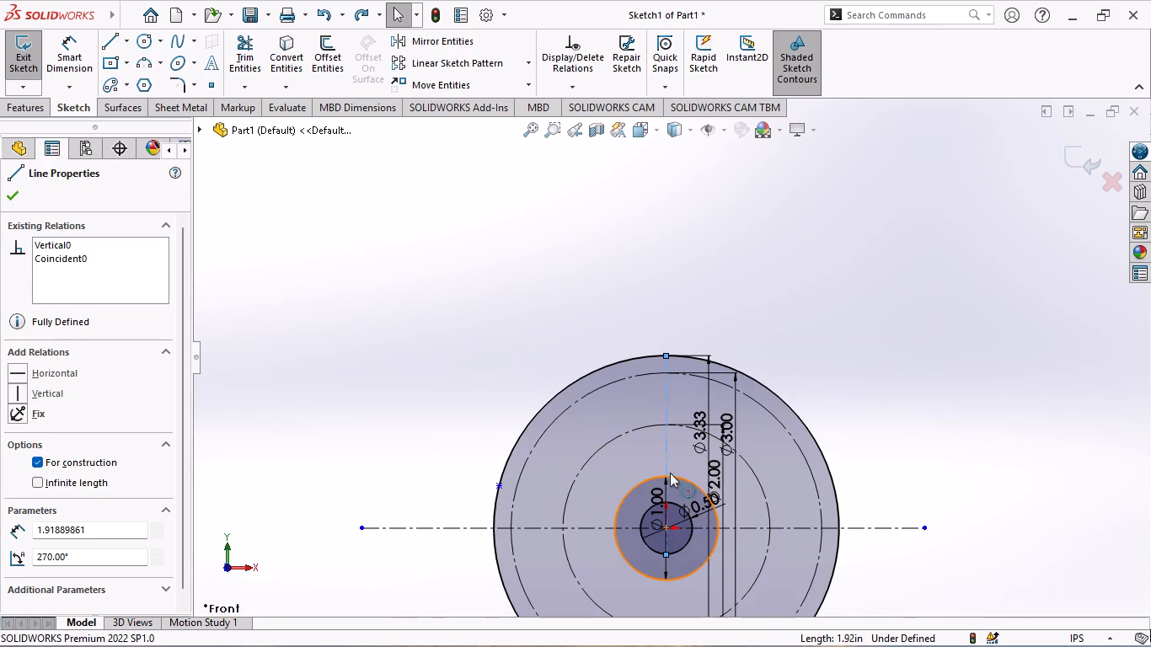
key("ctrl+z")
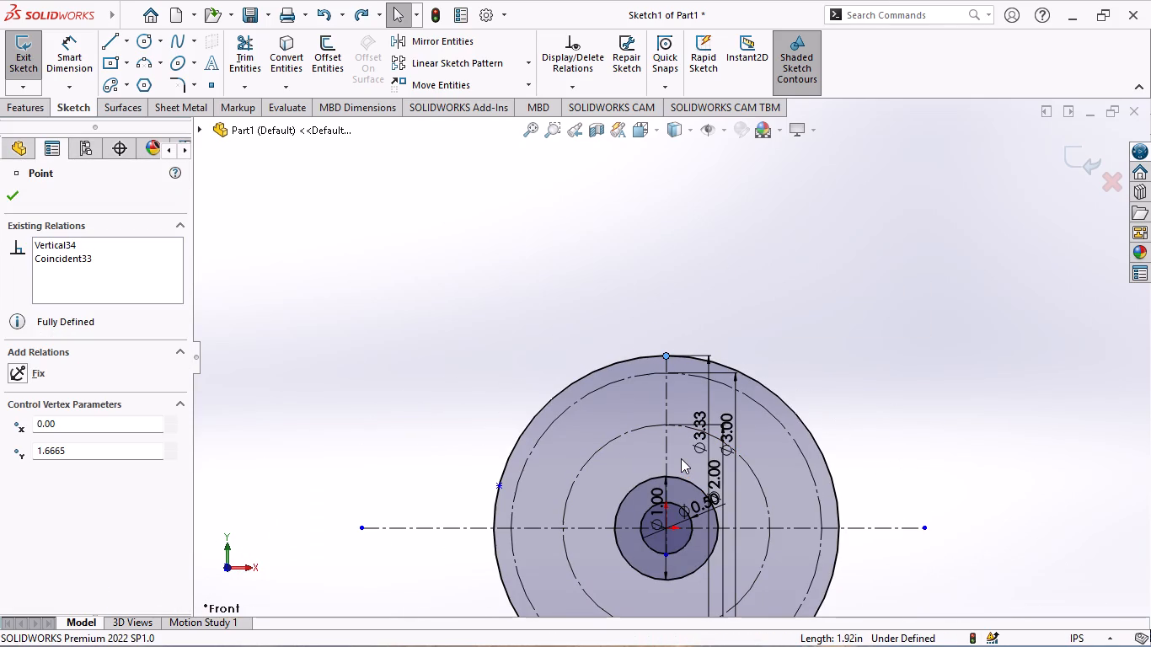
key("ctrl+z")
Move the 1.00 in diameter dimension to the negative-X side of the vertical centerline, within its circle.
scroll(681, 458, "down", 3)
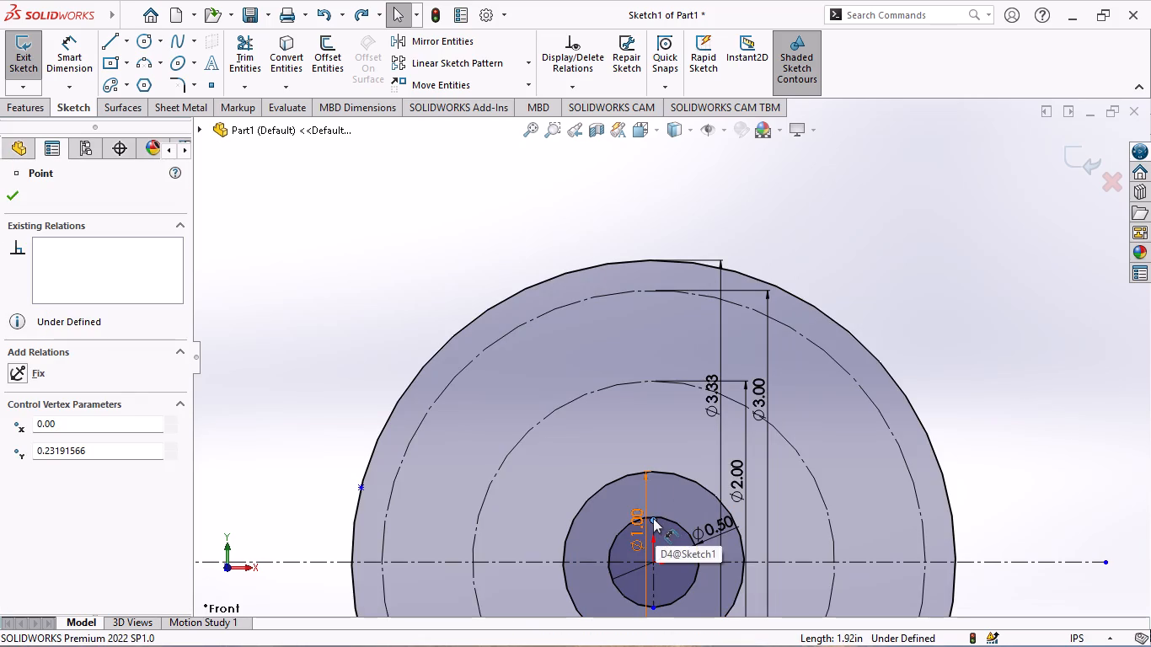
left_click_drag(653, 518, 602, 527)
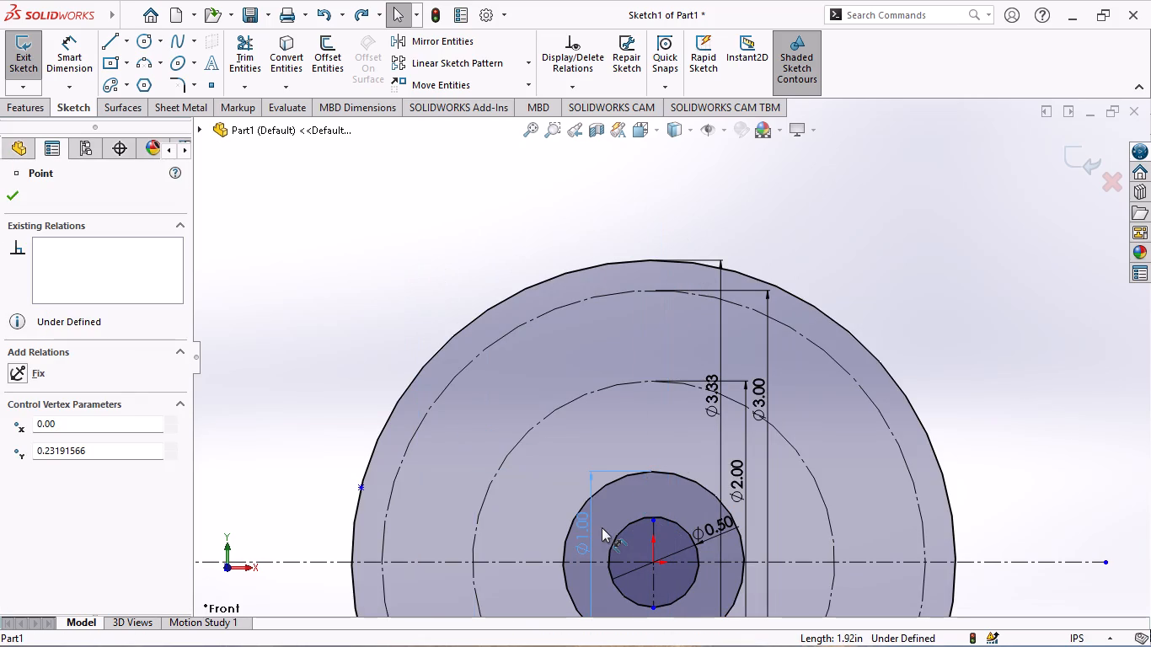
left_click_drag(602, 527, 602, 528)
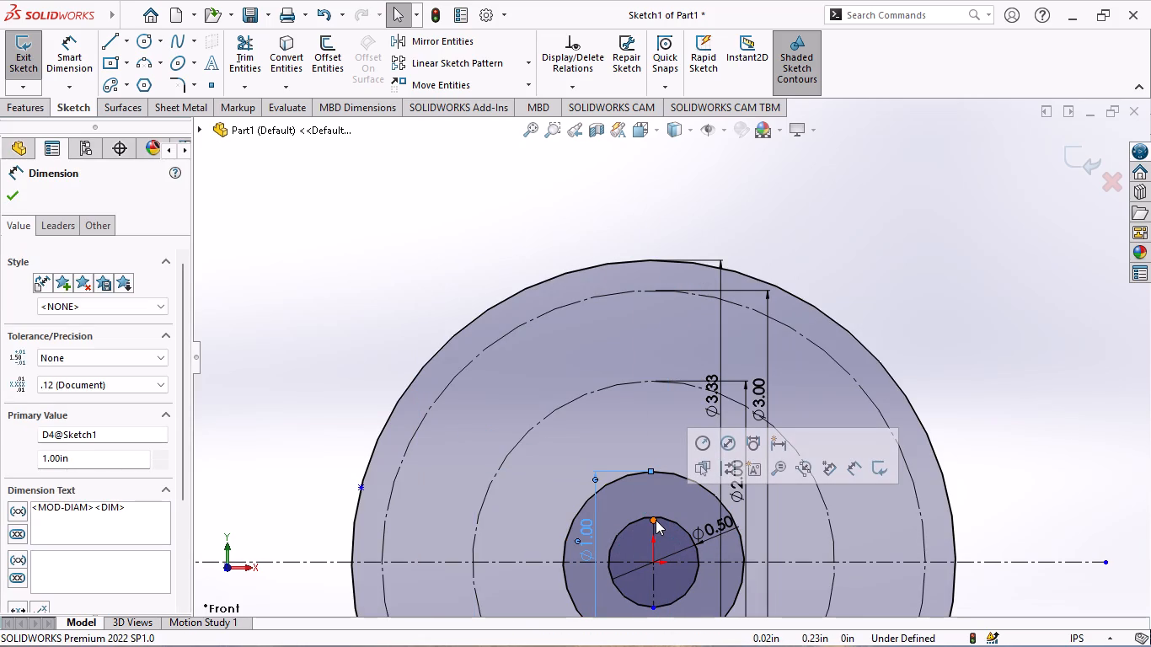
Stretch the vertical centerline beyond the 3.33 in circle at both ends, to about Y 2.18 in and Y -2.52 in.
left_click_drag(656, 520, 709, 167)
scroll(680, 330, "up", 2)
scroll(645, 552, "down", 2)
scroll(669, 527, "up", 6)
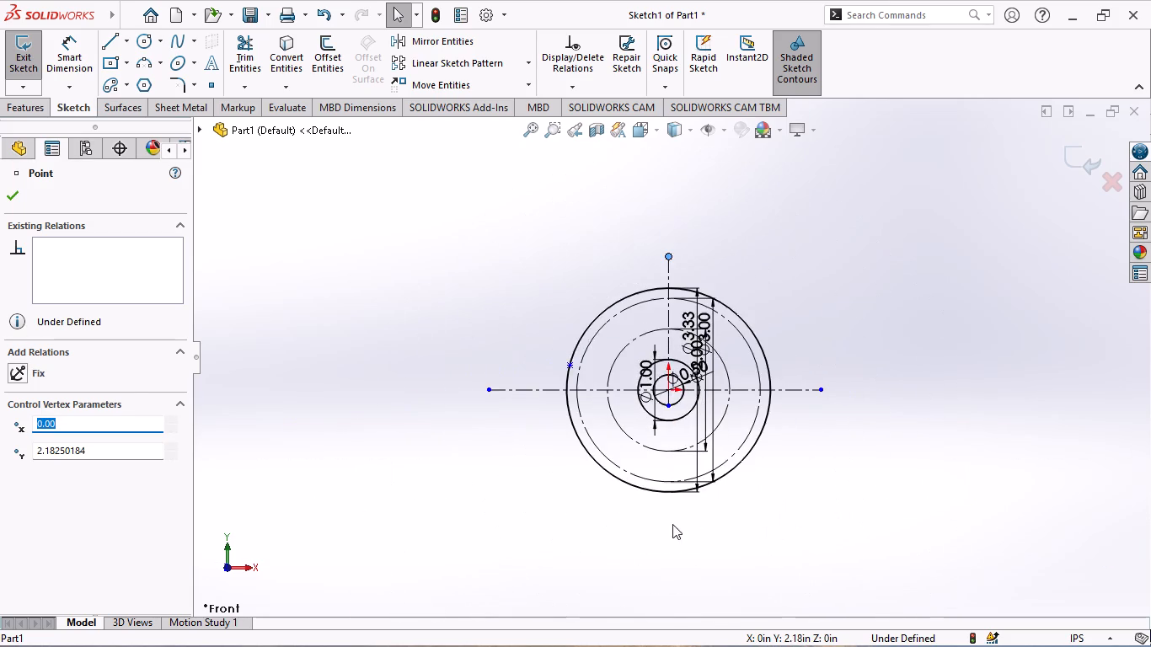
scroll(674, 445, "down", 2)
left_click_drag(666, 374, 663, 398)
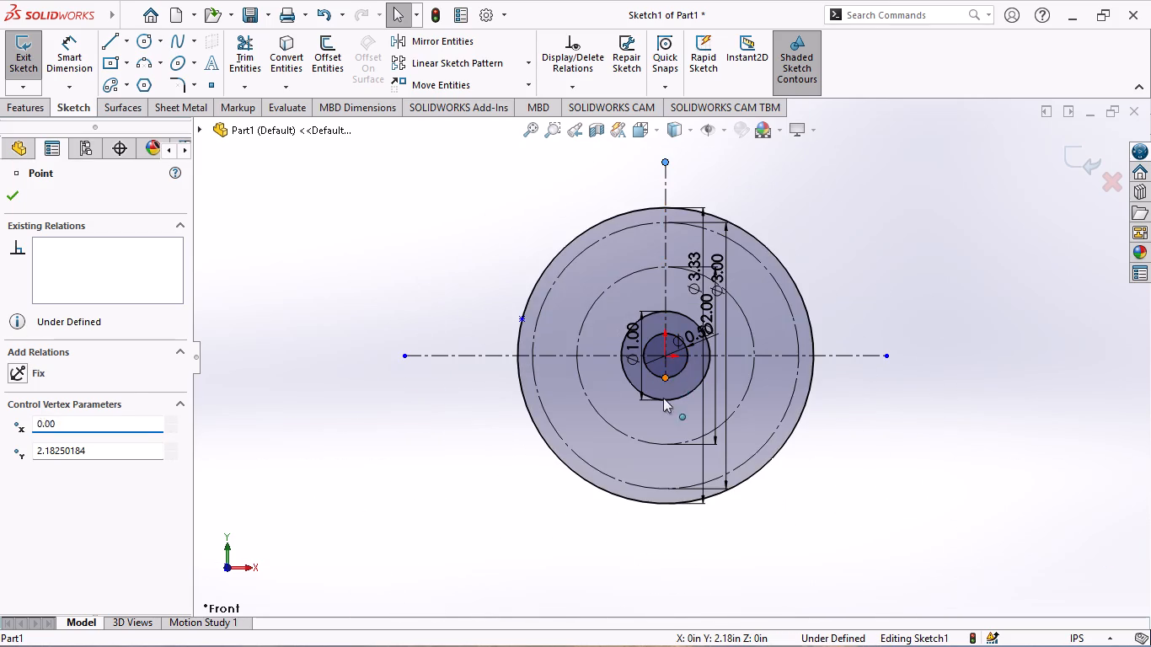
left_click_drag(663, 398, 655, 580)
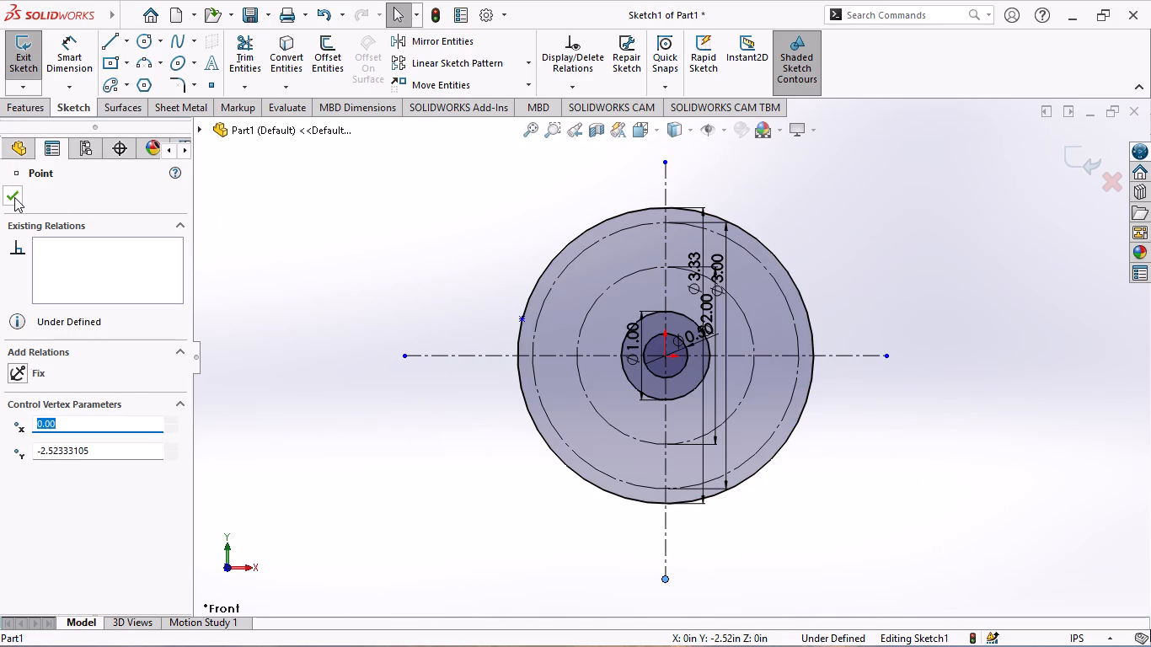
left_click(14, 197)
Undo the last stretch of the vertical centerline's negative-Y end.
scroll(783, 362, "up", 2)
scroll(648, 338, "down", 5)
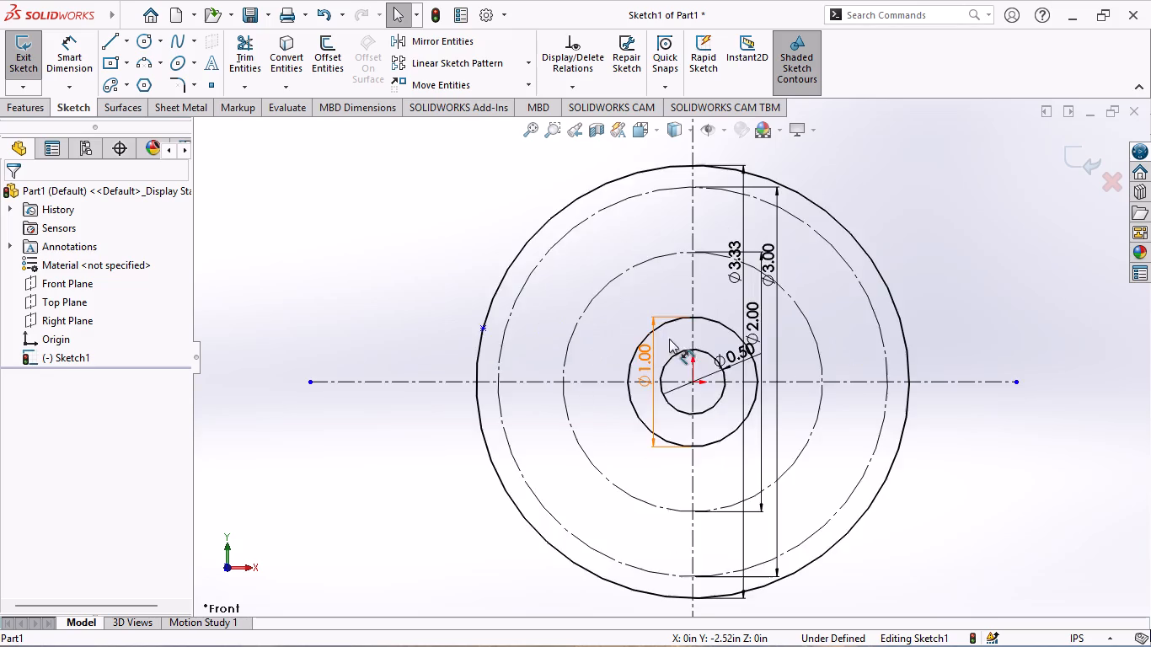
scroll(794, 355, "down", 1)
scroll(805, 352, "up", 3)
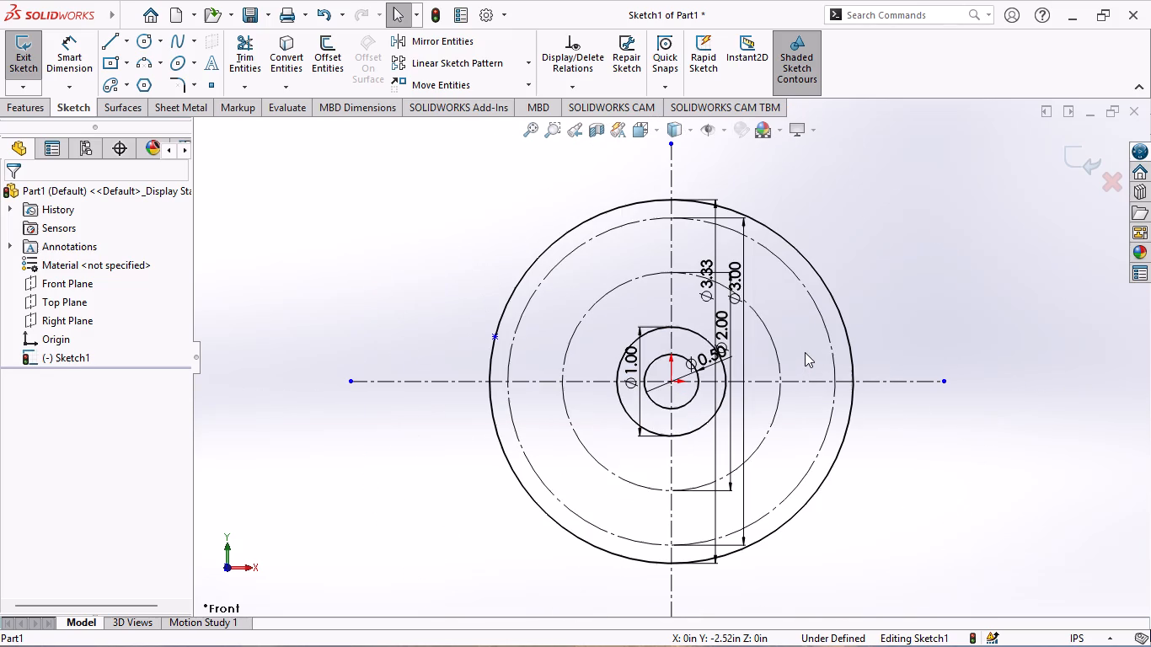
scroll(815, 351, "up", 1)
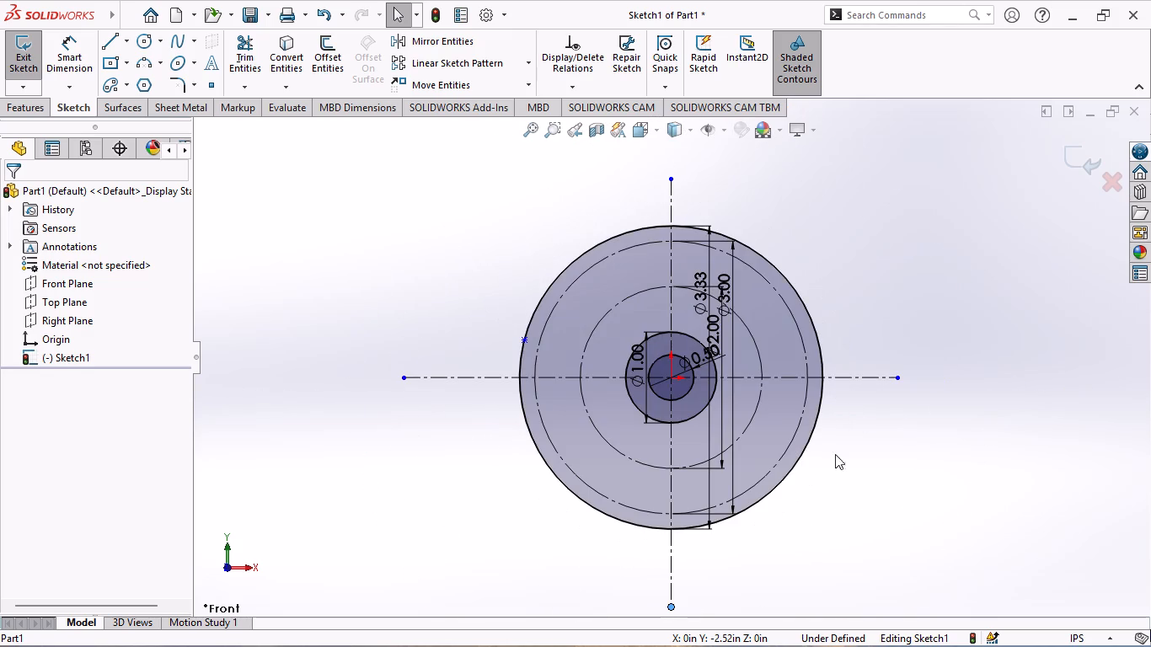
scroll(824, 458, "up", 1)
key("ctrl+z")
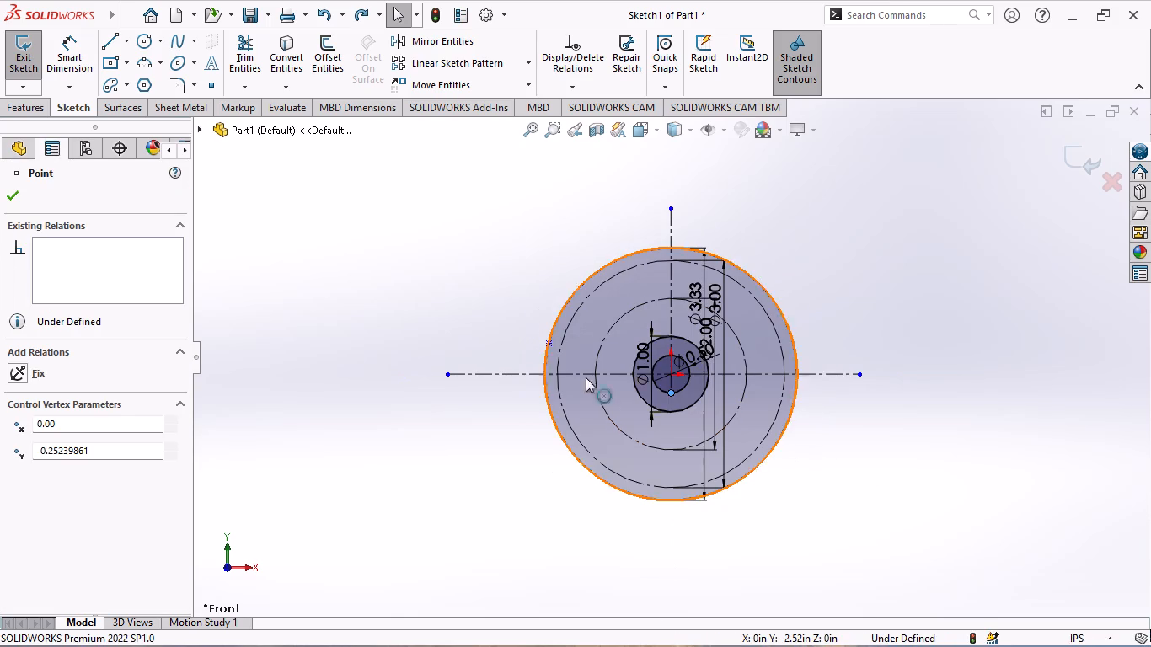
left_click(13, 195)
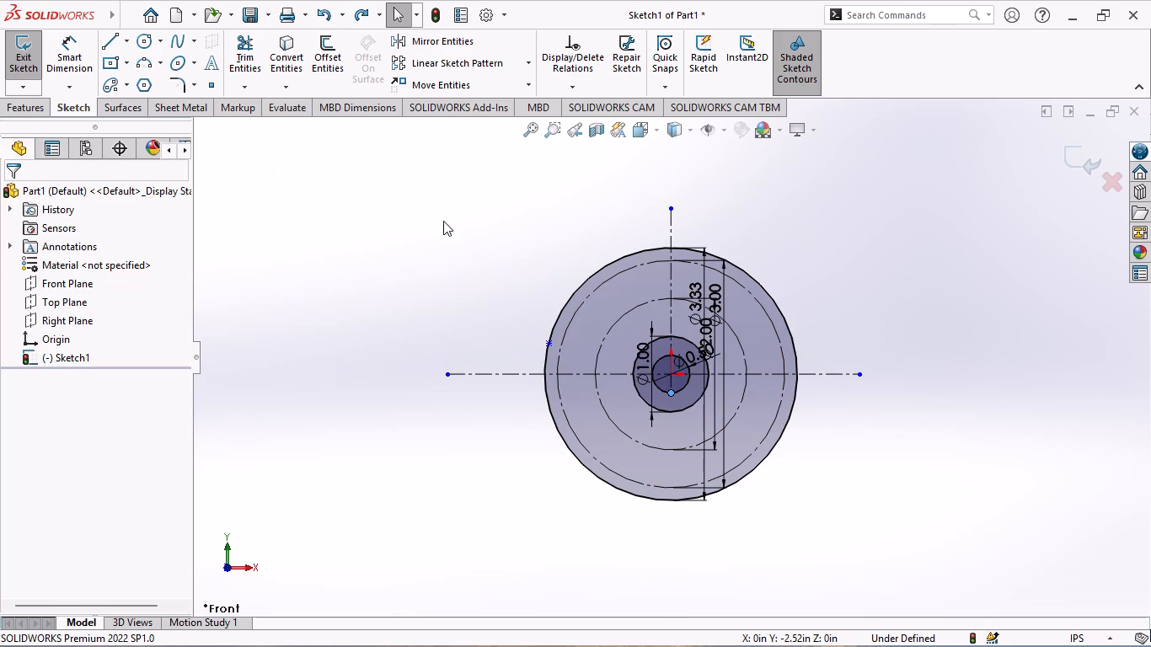
Delete all the circles, centerlines and dimensions in the sketch at once.
left_click_drag(443, 221, 915, 481)
left_click_drag(913, 523, 913, 541)
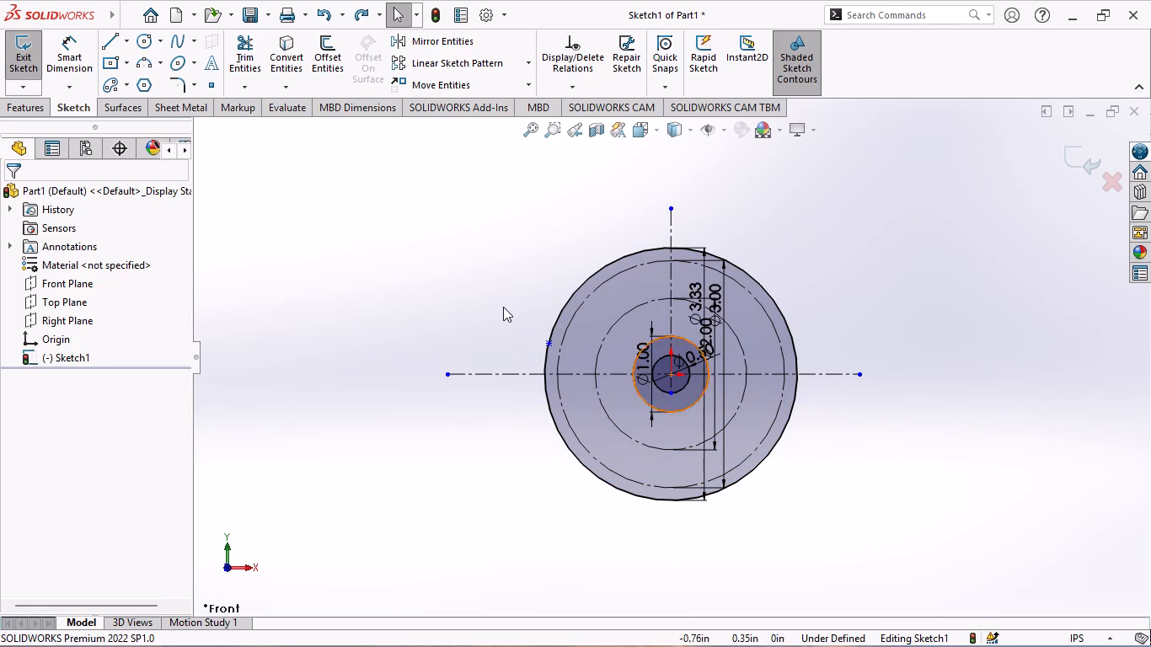
left_click_drag(395, 158, 933, 554)
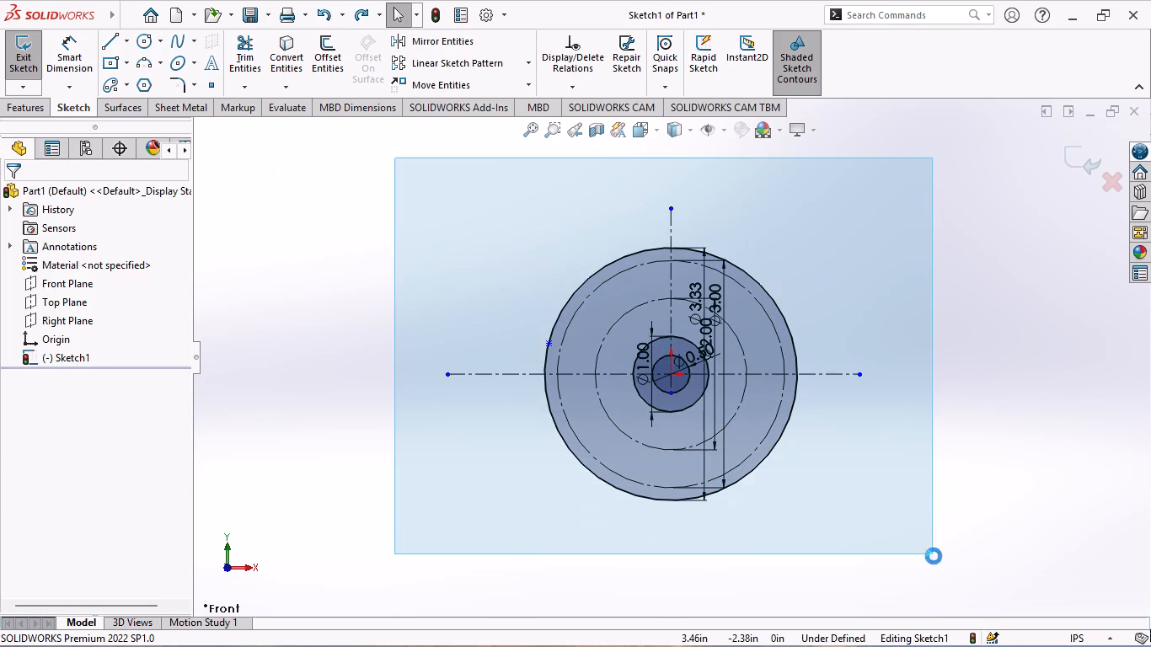
key("Delete")
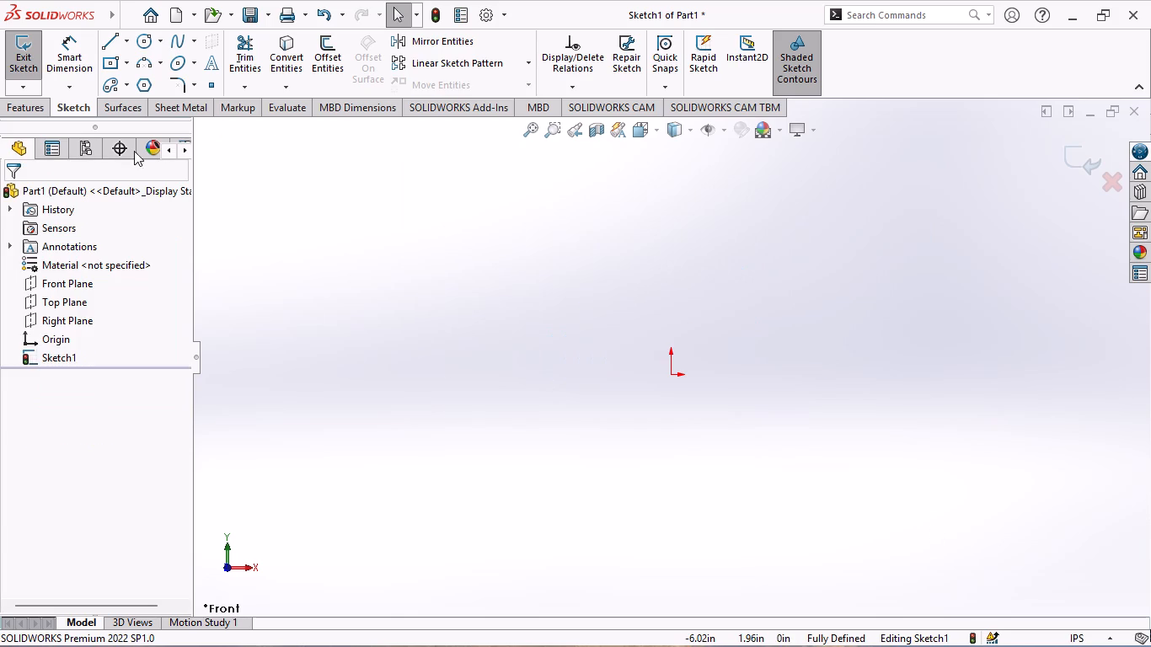
Sketch a long vertical centerline through the origin, extending to both sides of it.
left_click(126, 39)
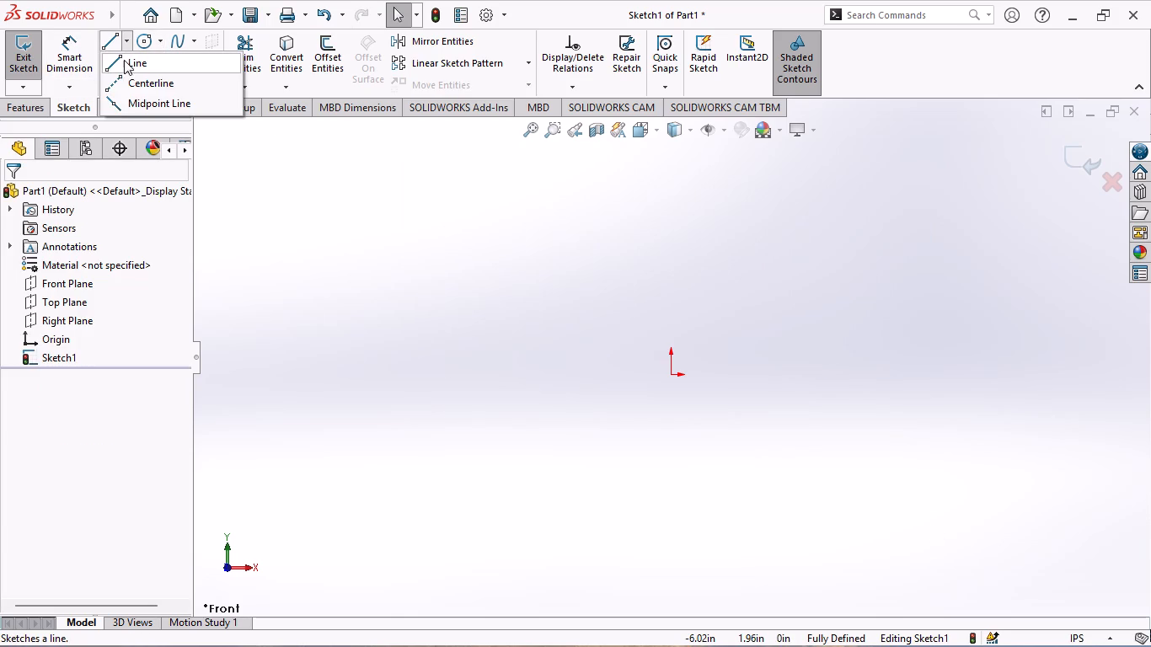
left_click(146, 89)
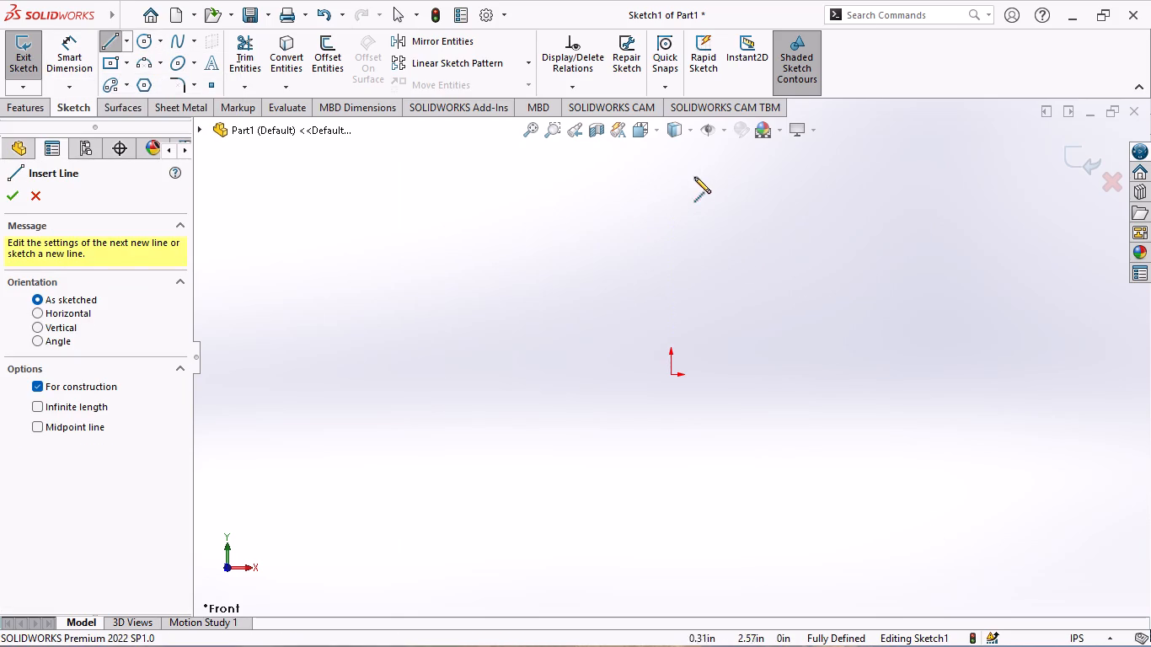
left_click(672, 157)
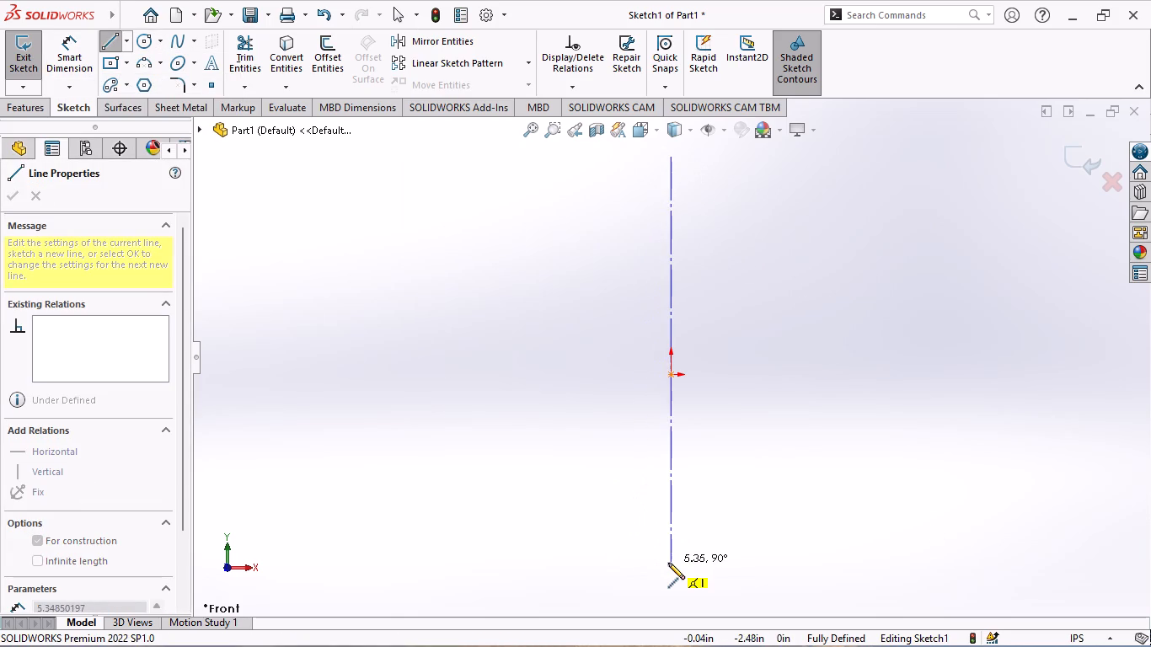
left_click(668, 601)
key("Escape")
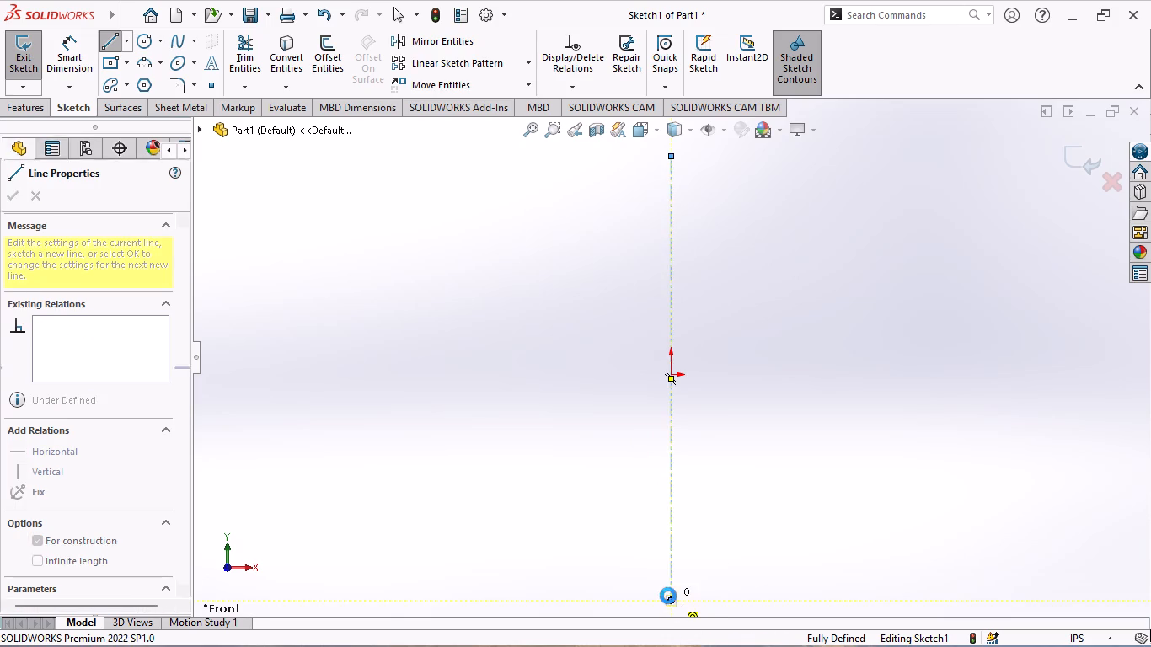
Sketch a horizontal centerline about 9.28 in long through the origin, extending to both sides of it.
left_click(127, 42)
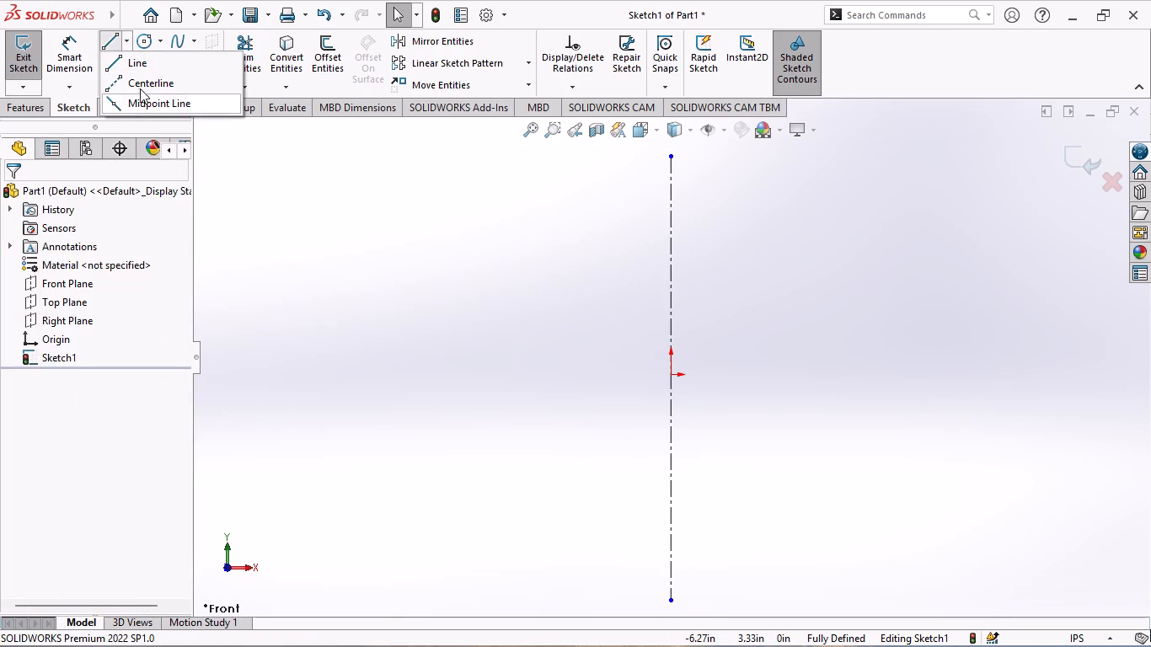
left_click(141, 83)
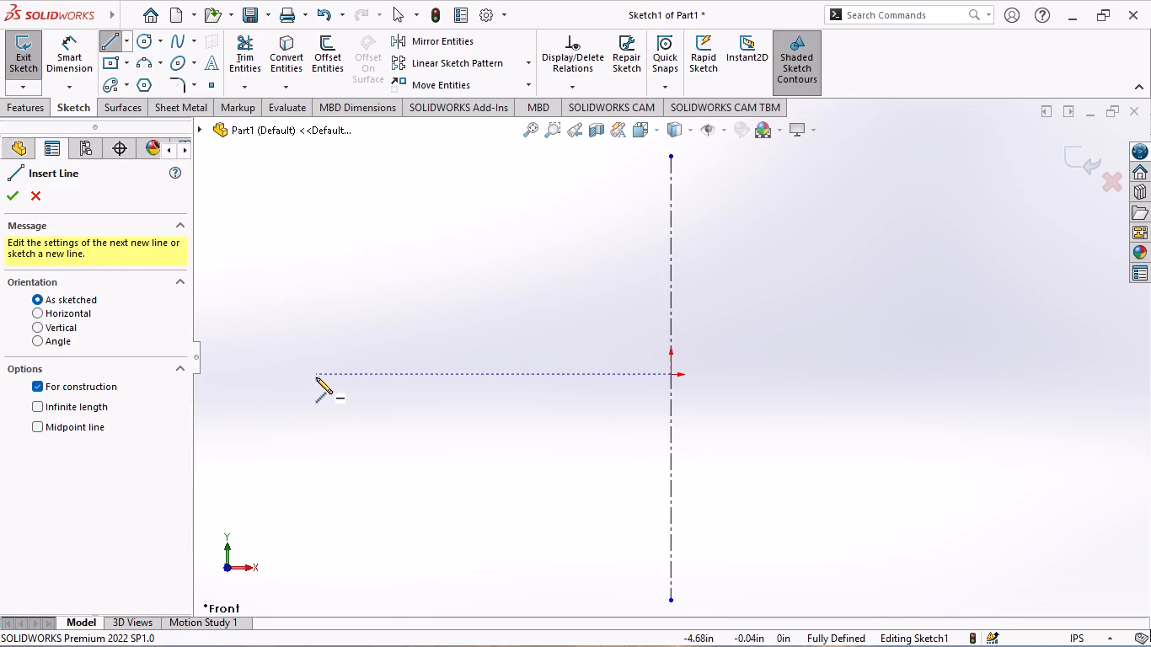
left_click(316, 377)
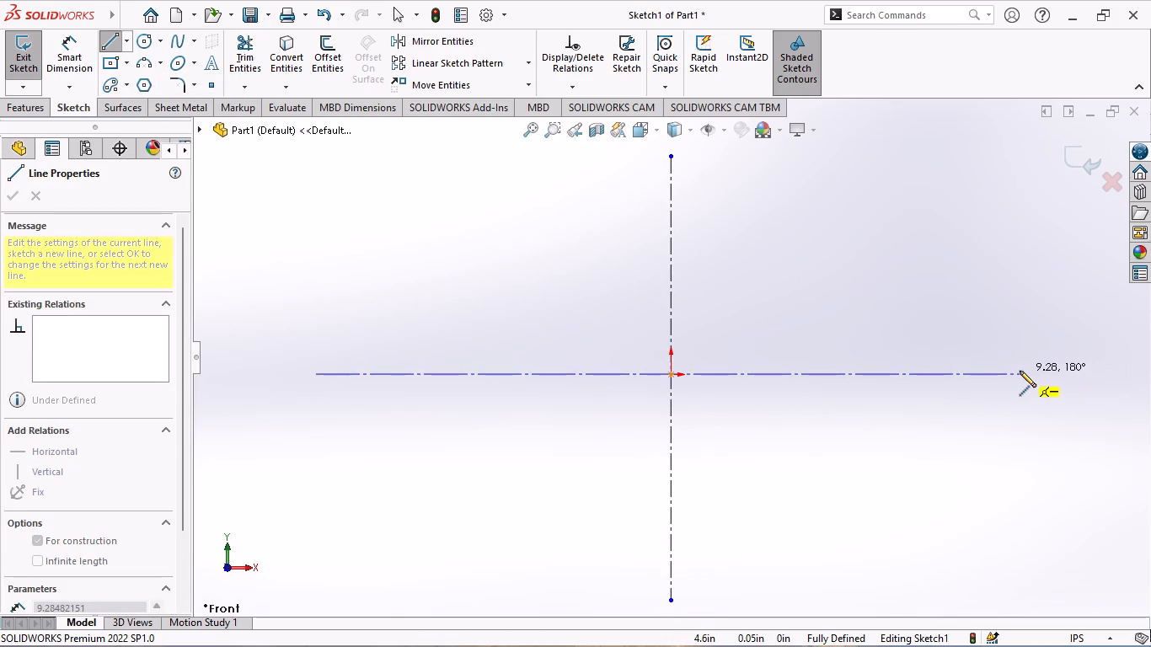
left_click(1020, 371)
key("Escape")
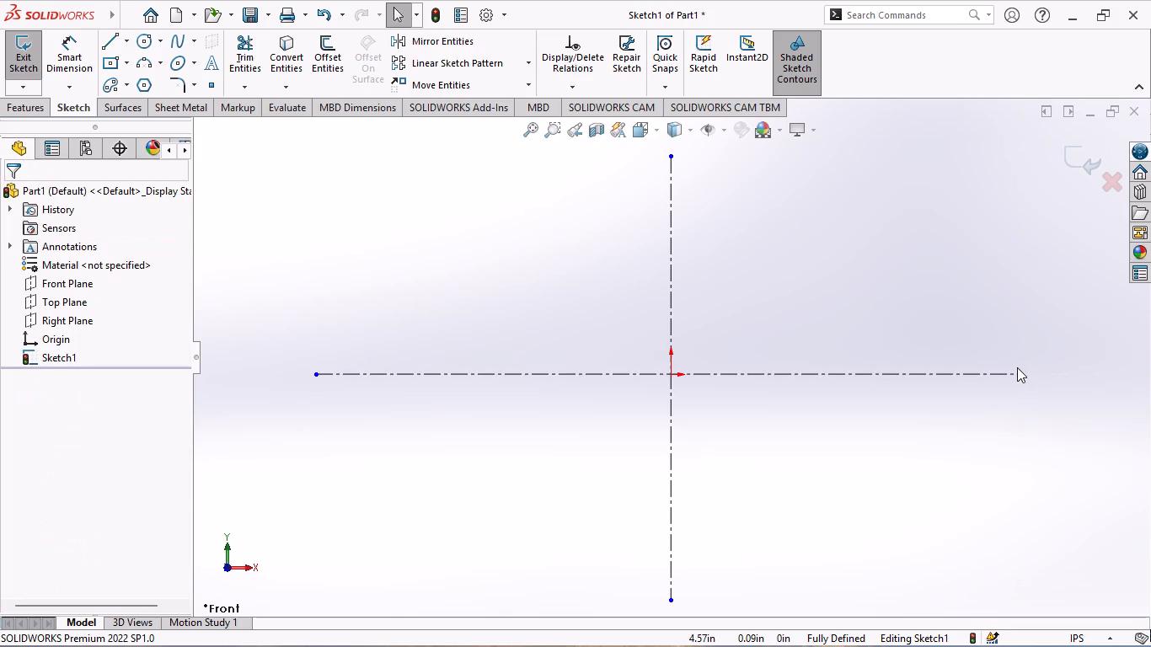
Sketch a circle centered on the origin with a radius of about 1.11 in.
left_click(145, 42)
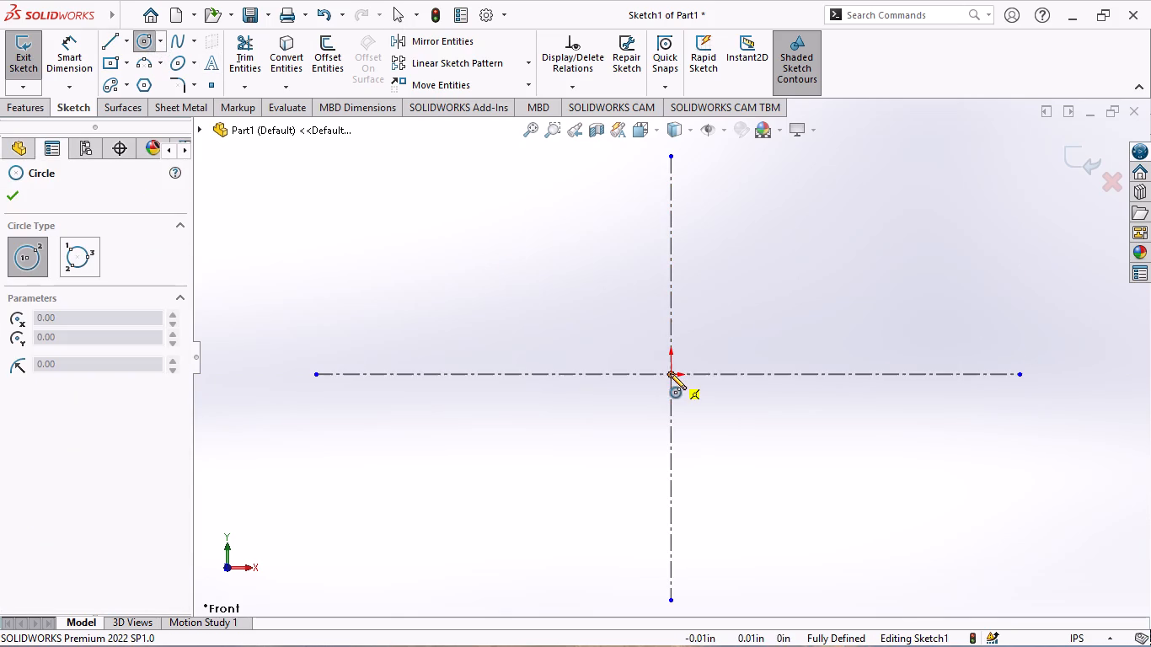
left_click(670, 373)
left_click(712, 447)
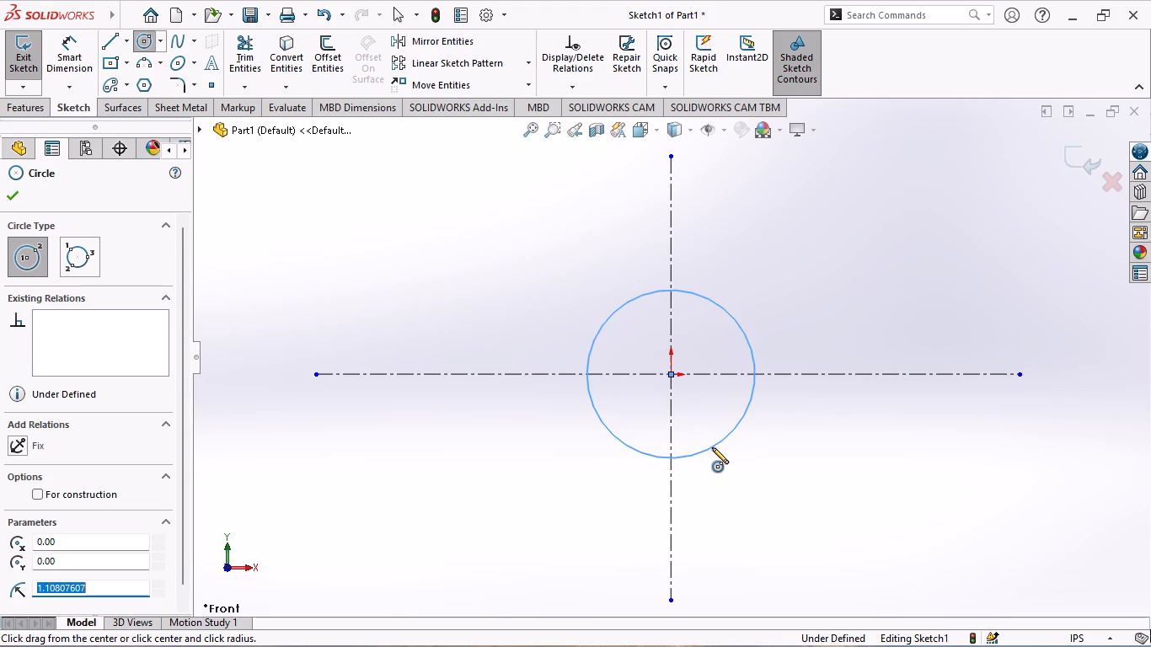
Dimension the circle at the origin and set its diameter to 0.5 in.
left_click(79, 60)
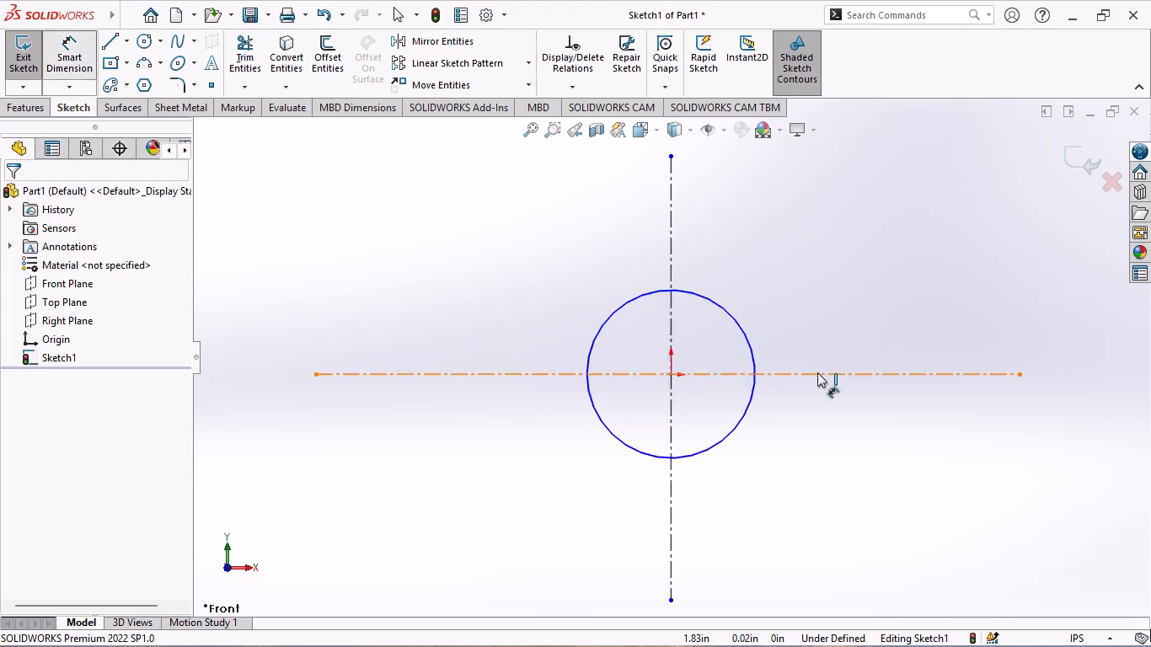
left_click(749, 406)
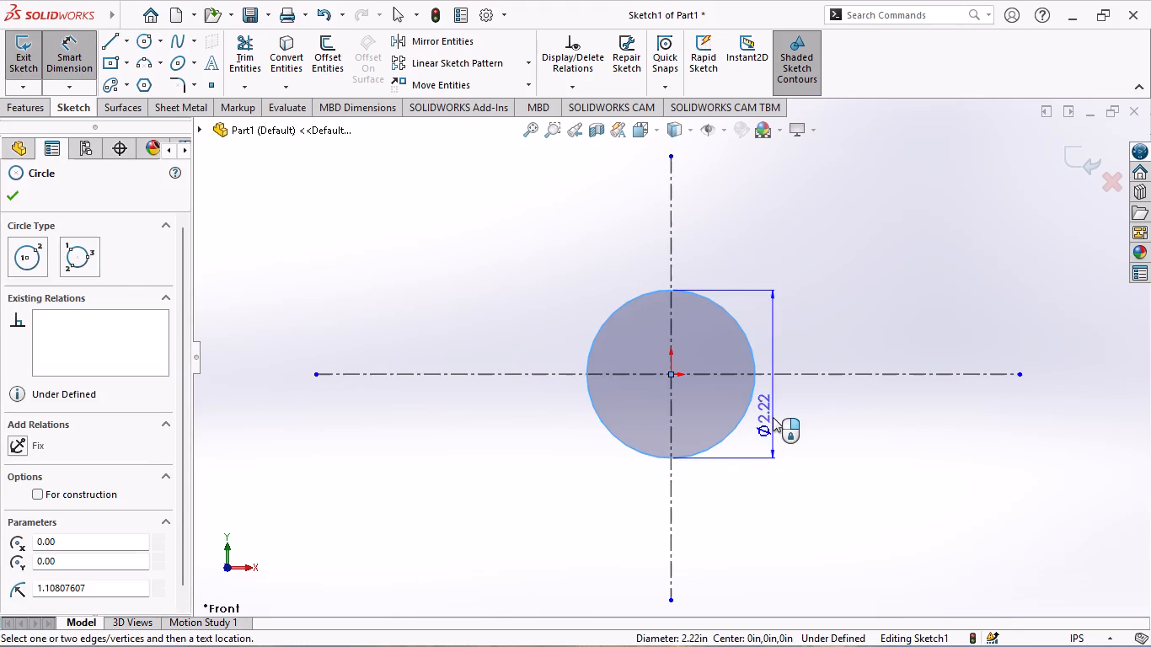
left_click(773, 417)
type("0.5")
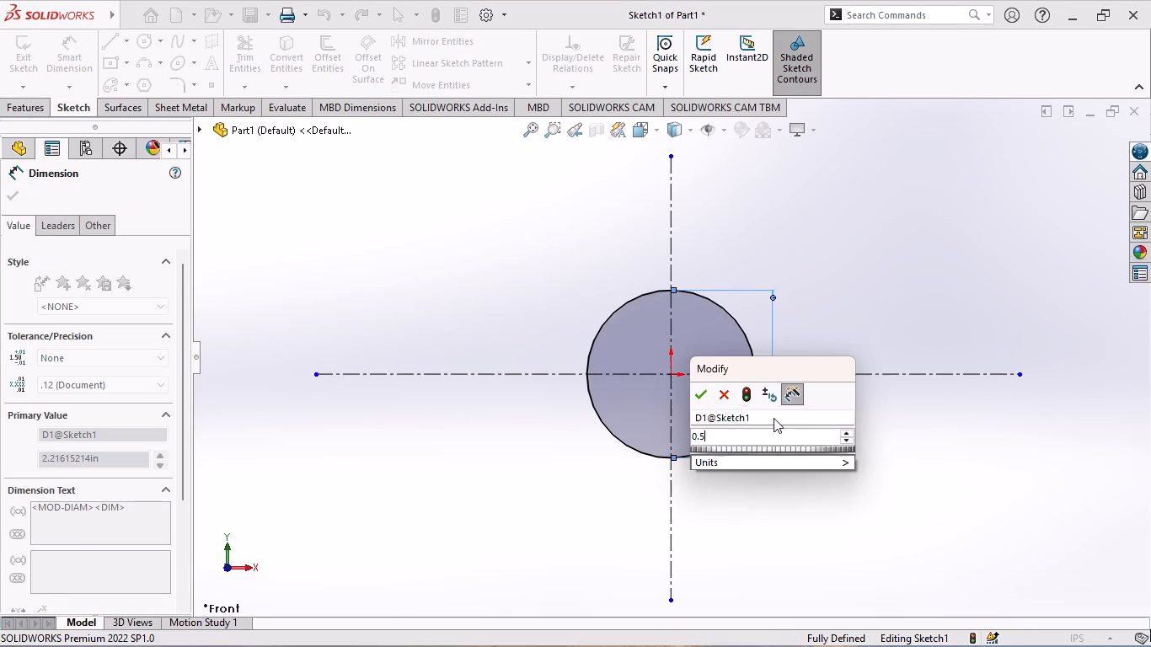
key("Return")
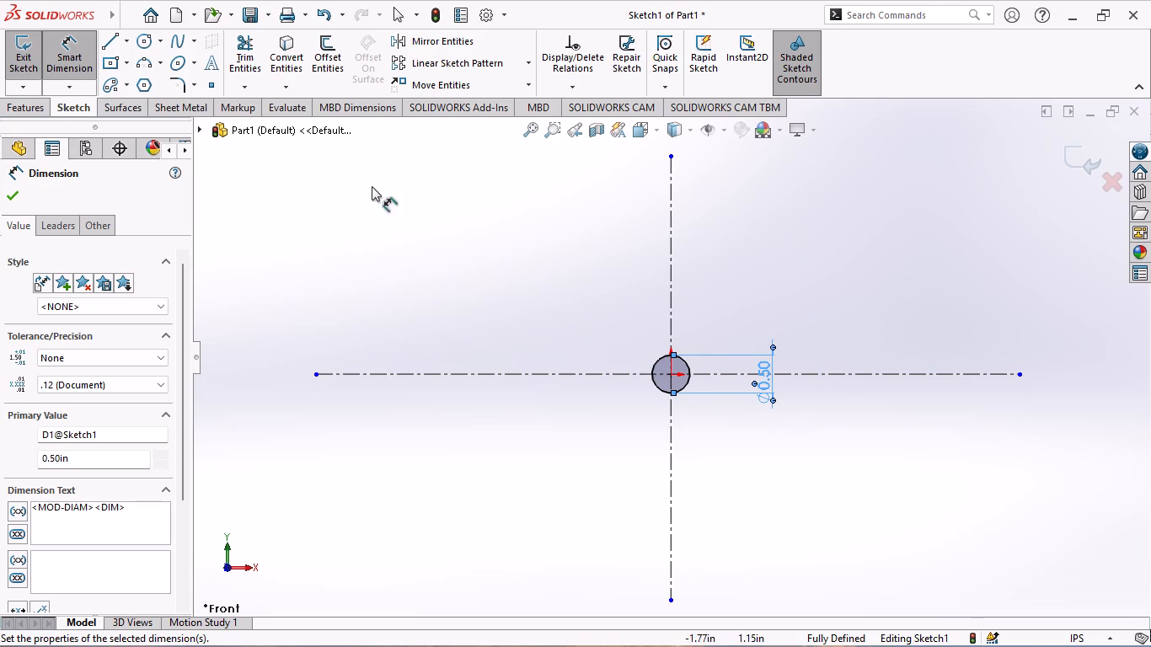
Sketch a second circle centered on the origin, outside the first, and dimension its diameter to 1 in.
left_click(149, 35)
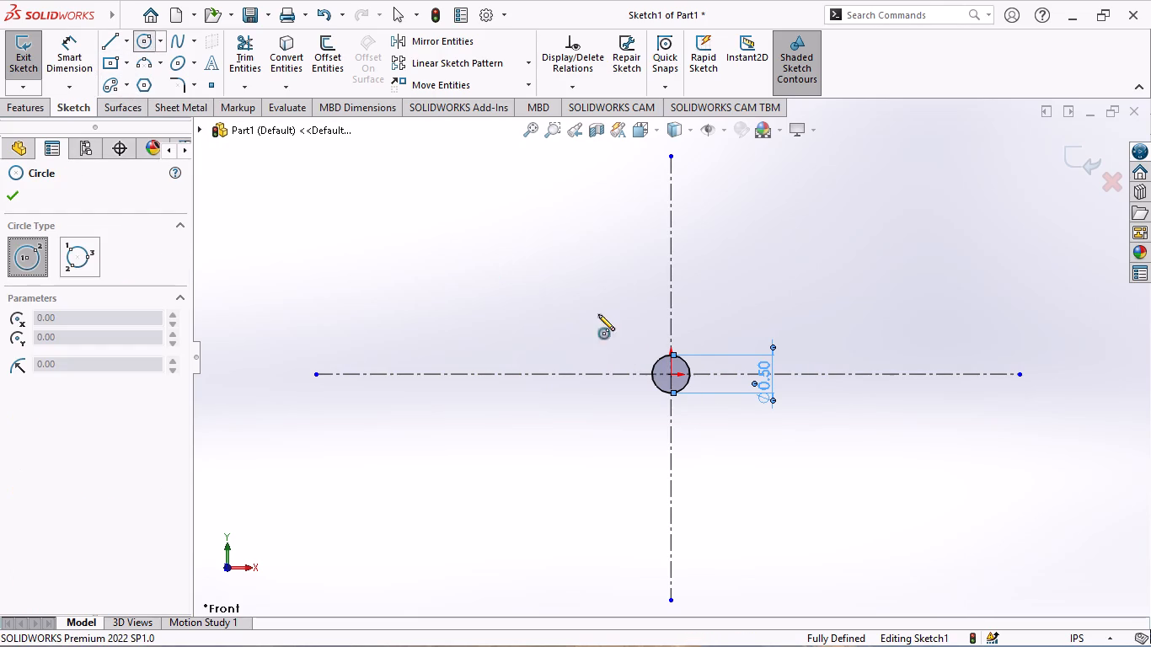
left_click(673, 373)
left_click(706, 432)
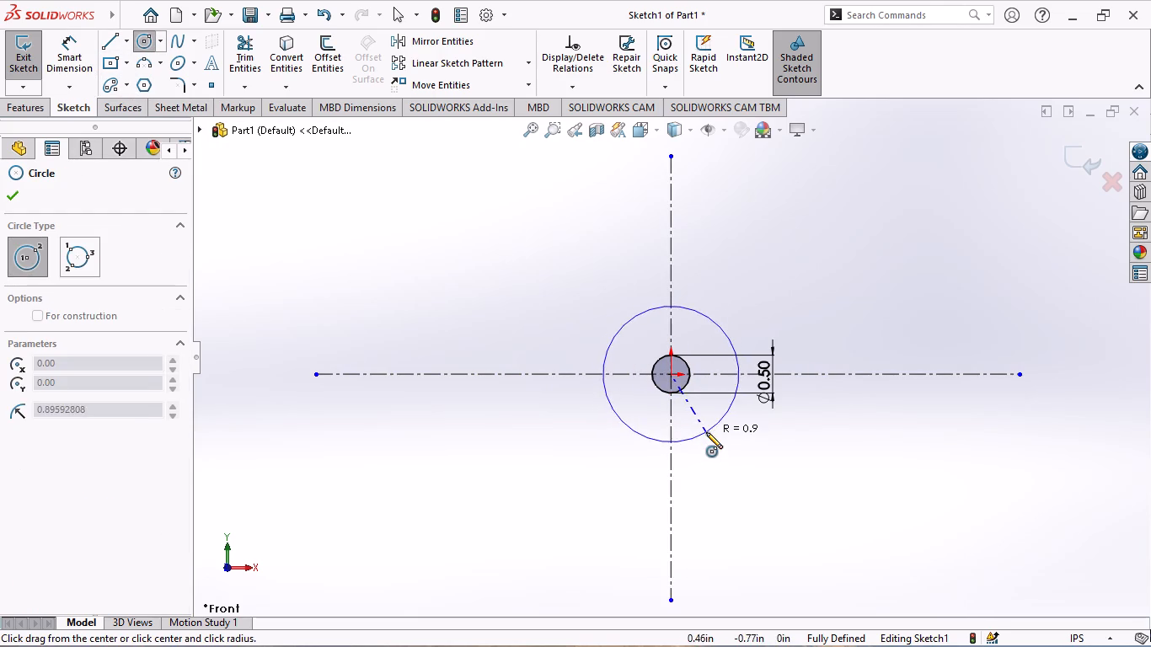
left_click(84, 56)
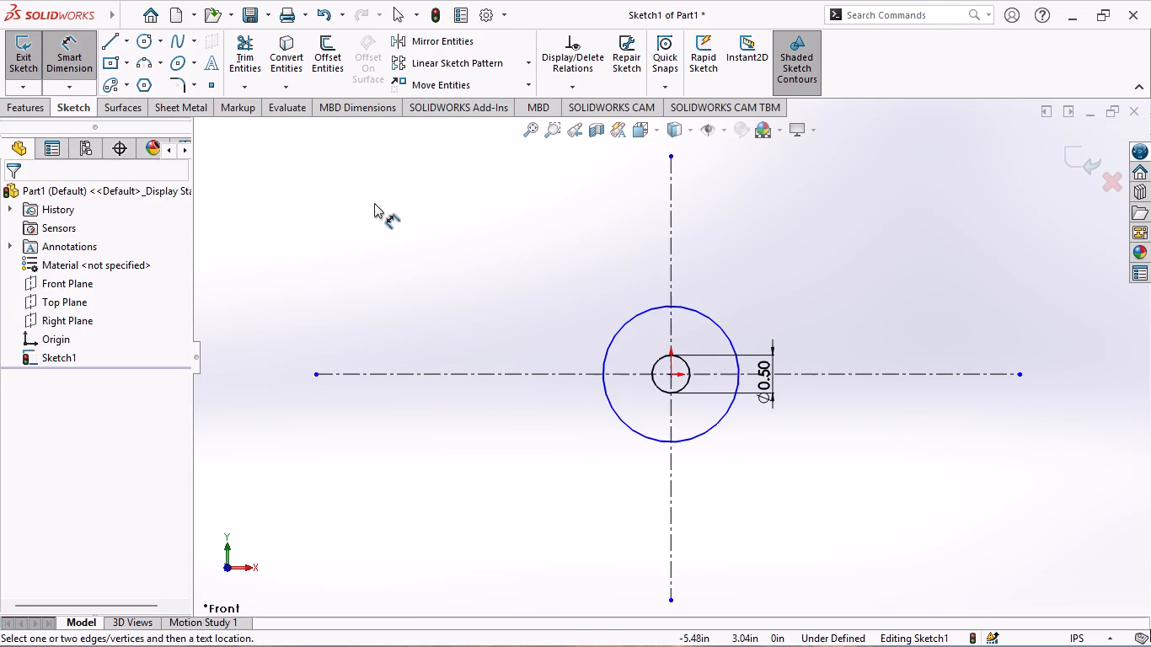
left_click(720, 417)
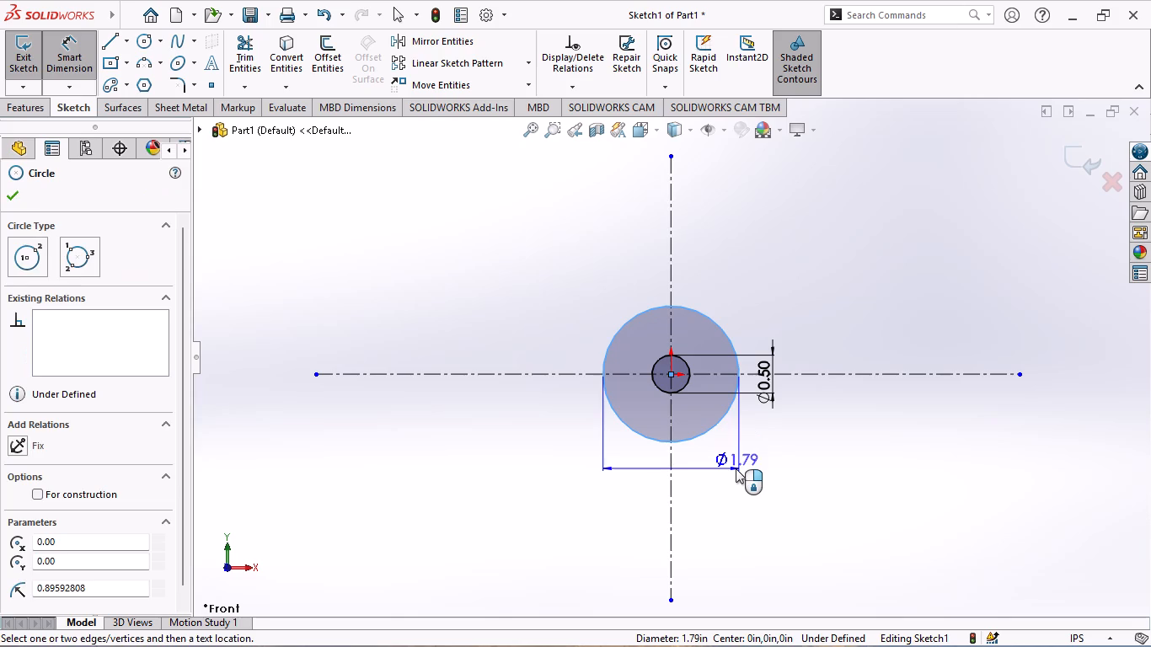
left_click(736, 468)
key("1")
key("Return")
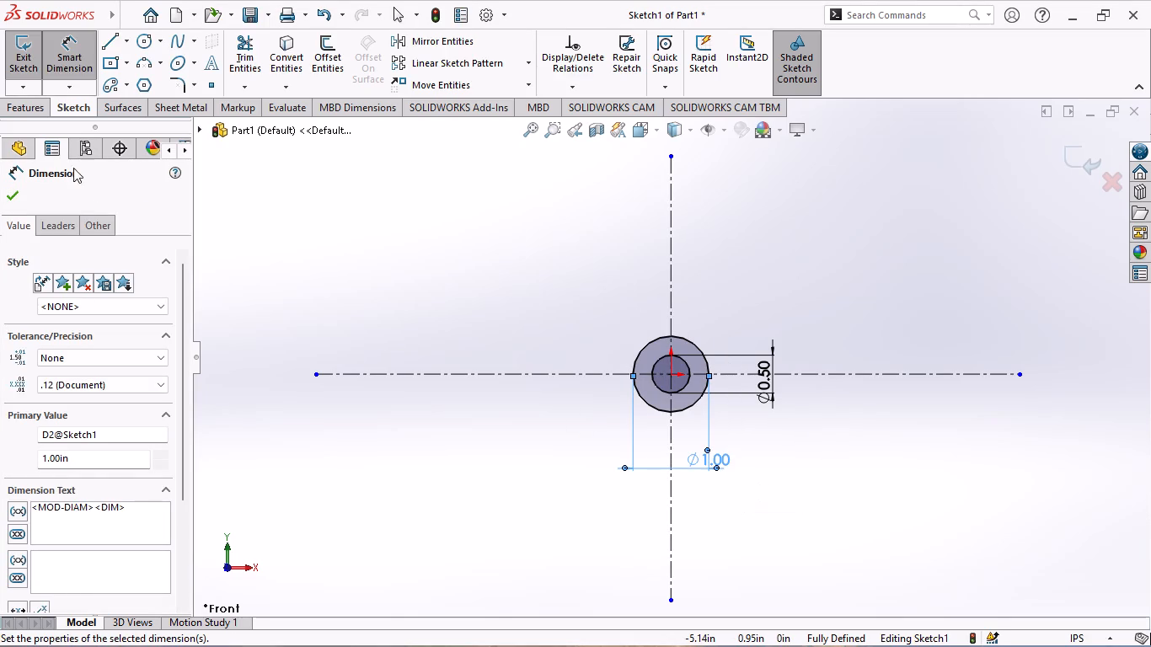
Sketch a third circle centered on the origin, outside the other two, and dimension its diameter to 2 in.
left_click(142, 45)
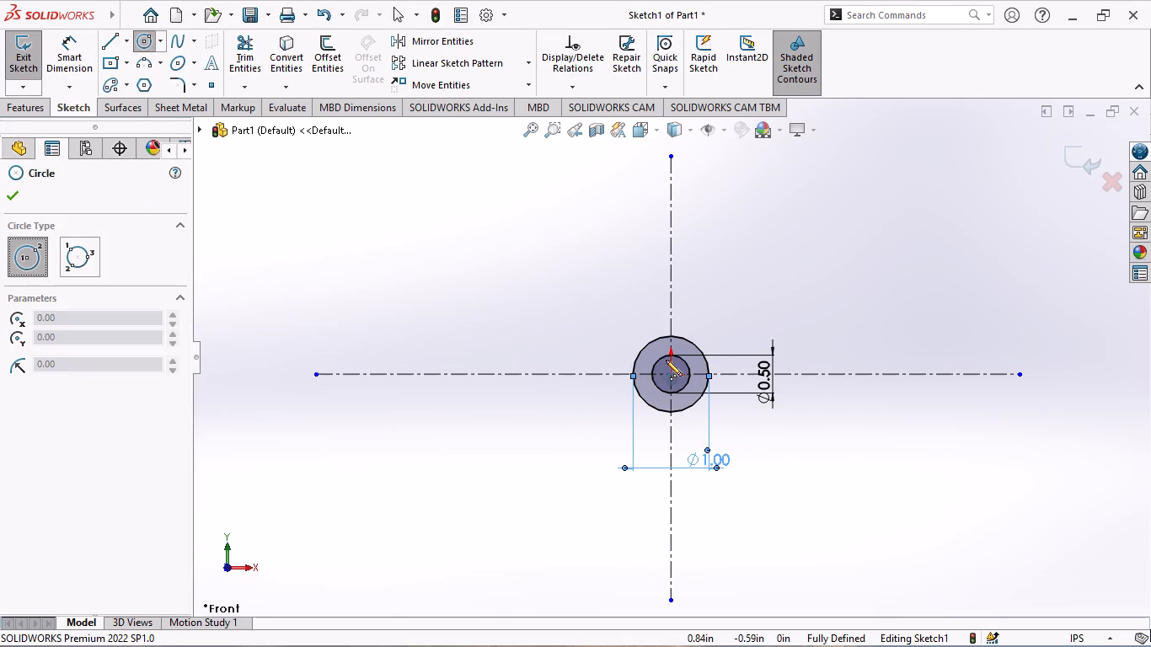
left_click(669, 375)
left_click(744, 495)
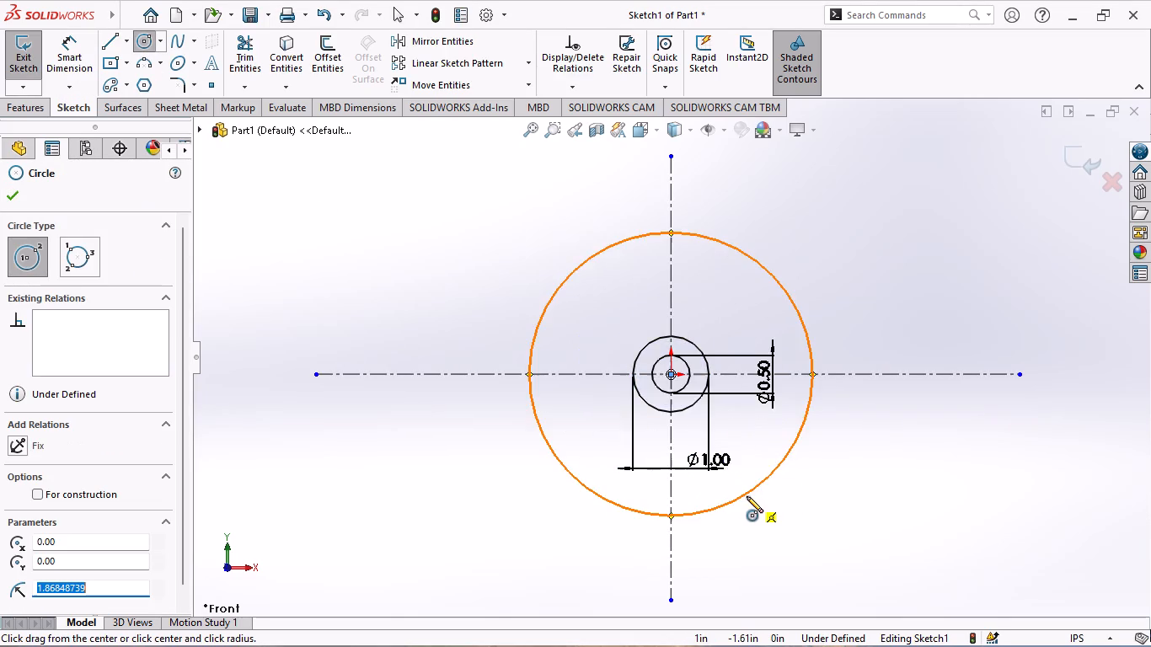
left_click(79, 56)
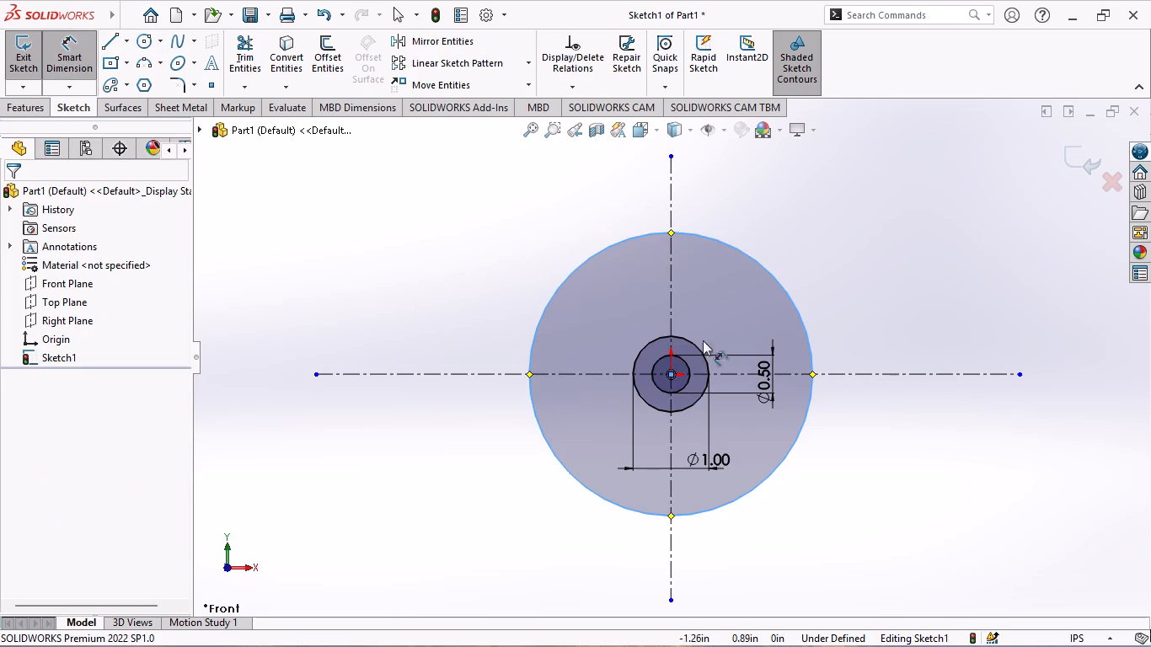
left_click(807, 342)
left_click(849, 338)
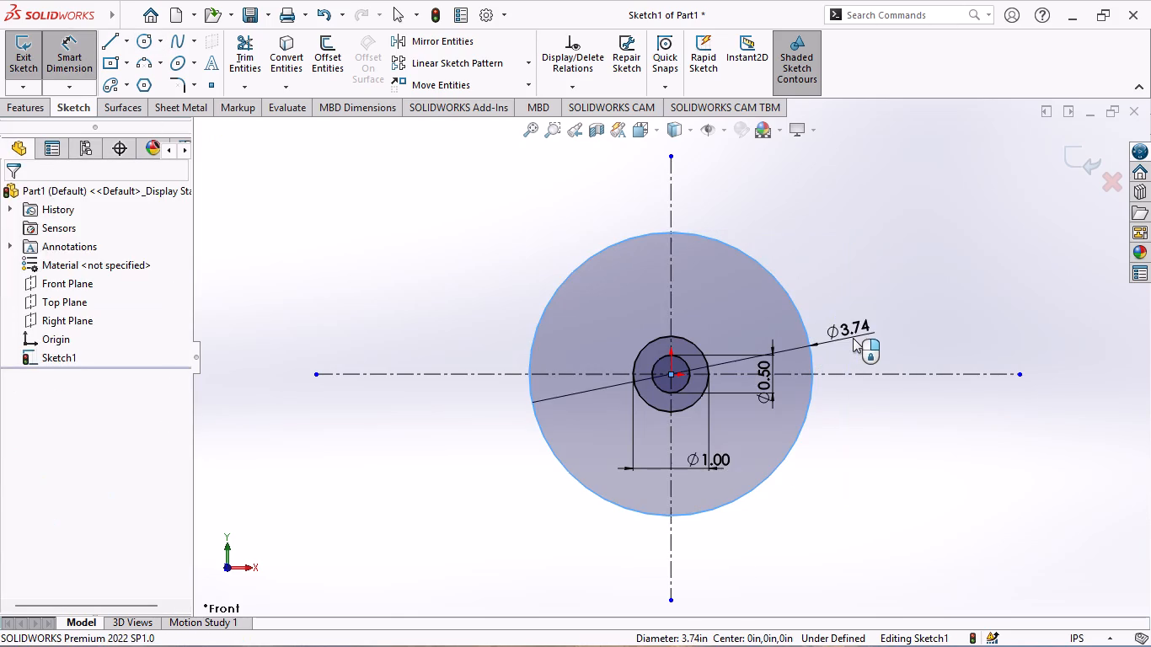
key("2")
key("Return")
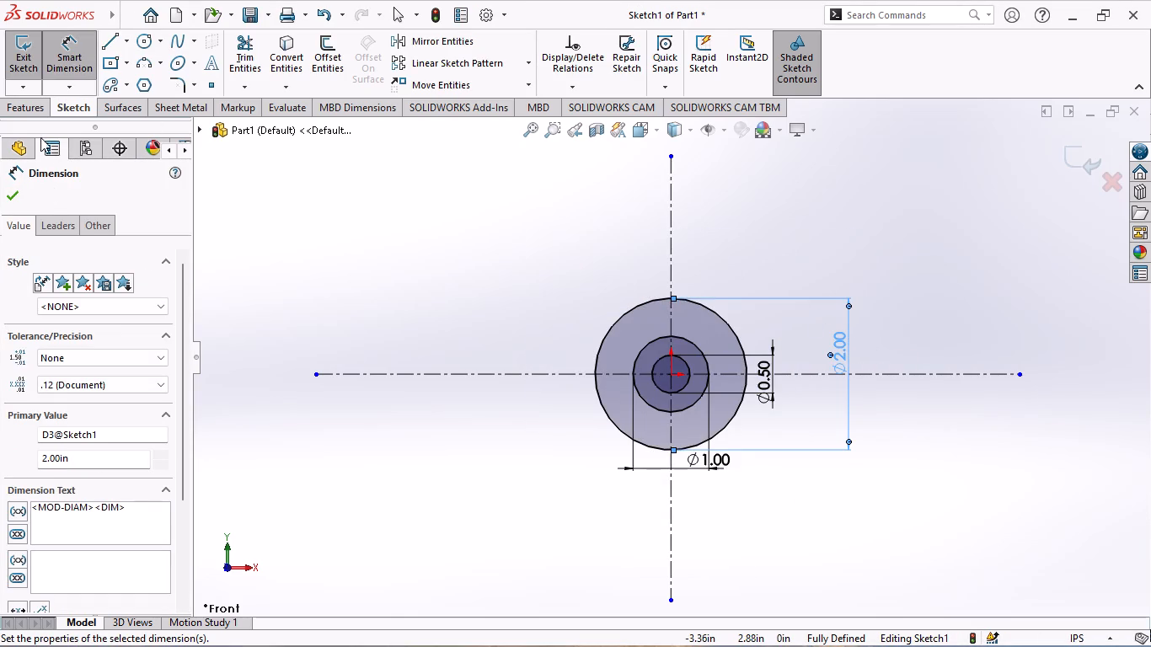
Sketch a fourth circle centered on the origin and give it a radius of 3 in.
left_click(145, 38)
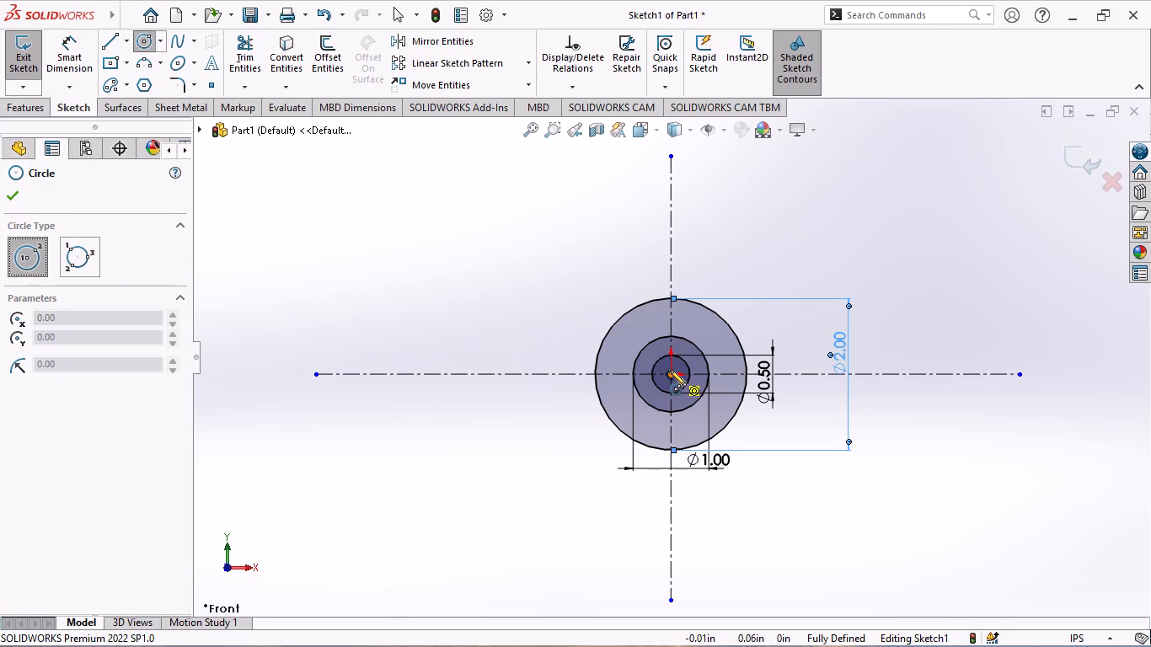
left_click(670, 374)
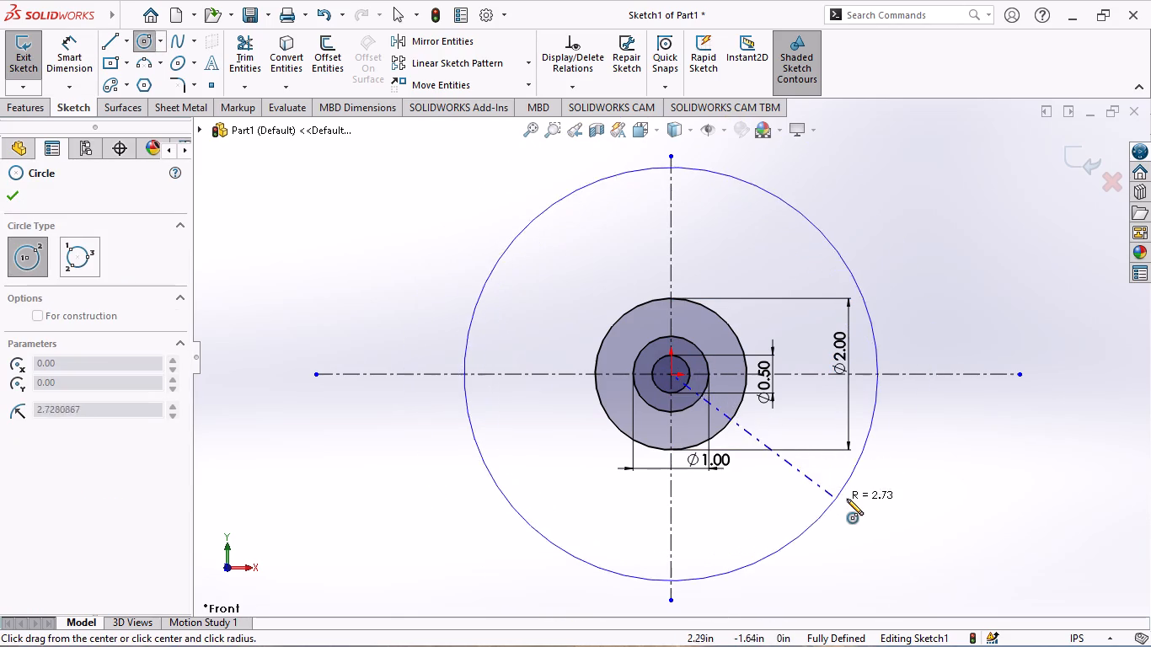
left_click(850, 496)
key("3")
key("Return")
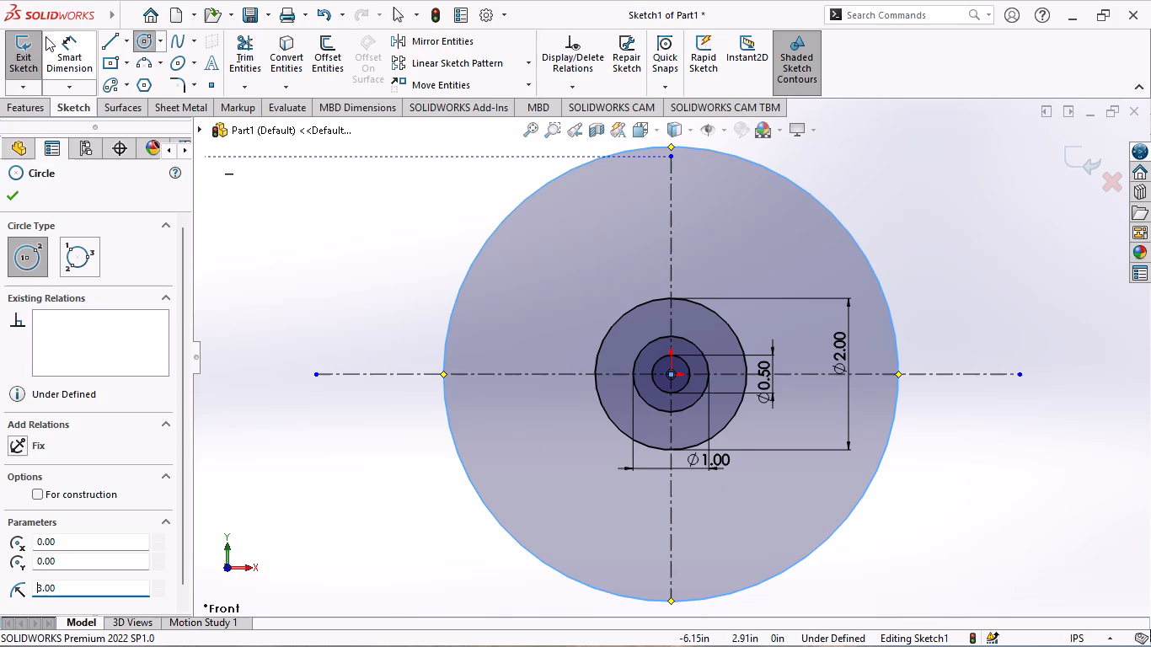
Dimension the outermost circle and set its diameter to 3 in.
left_click(47, 42)
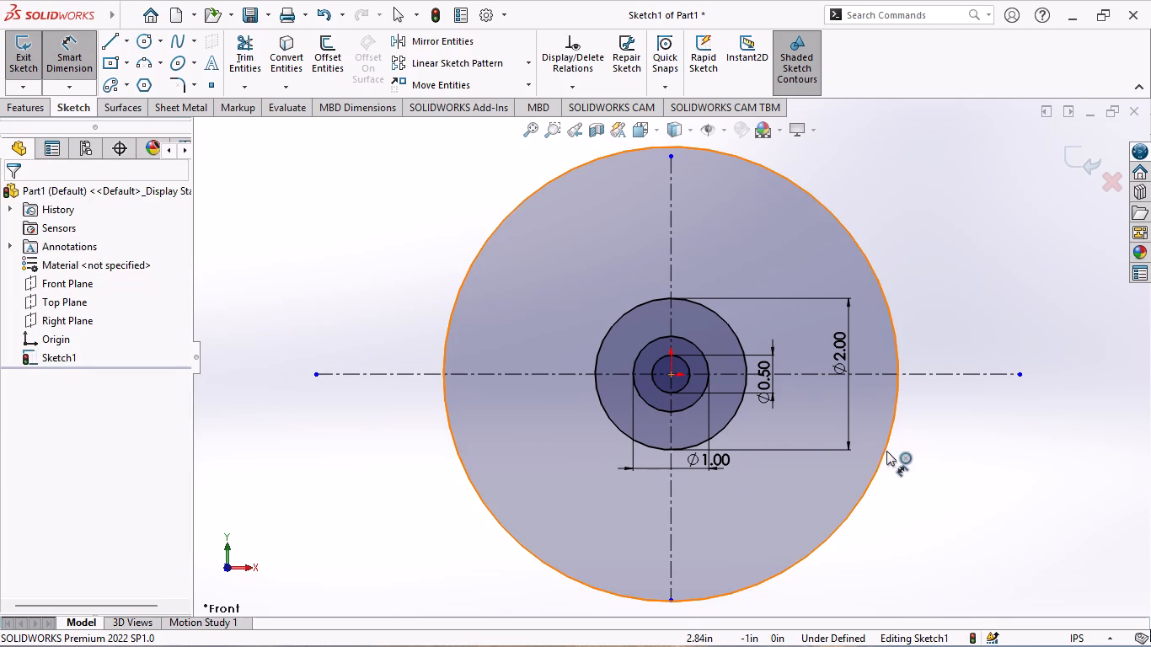
left_click(882, 454)
left_click(928, 436)
key("3")
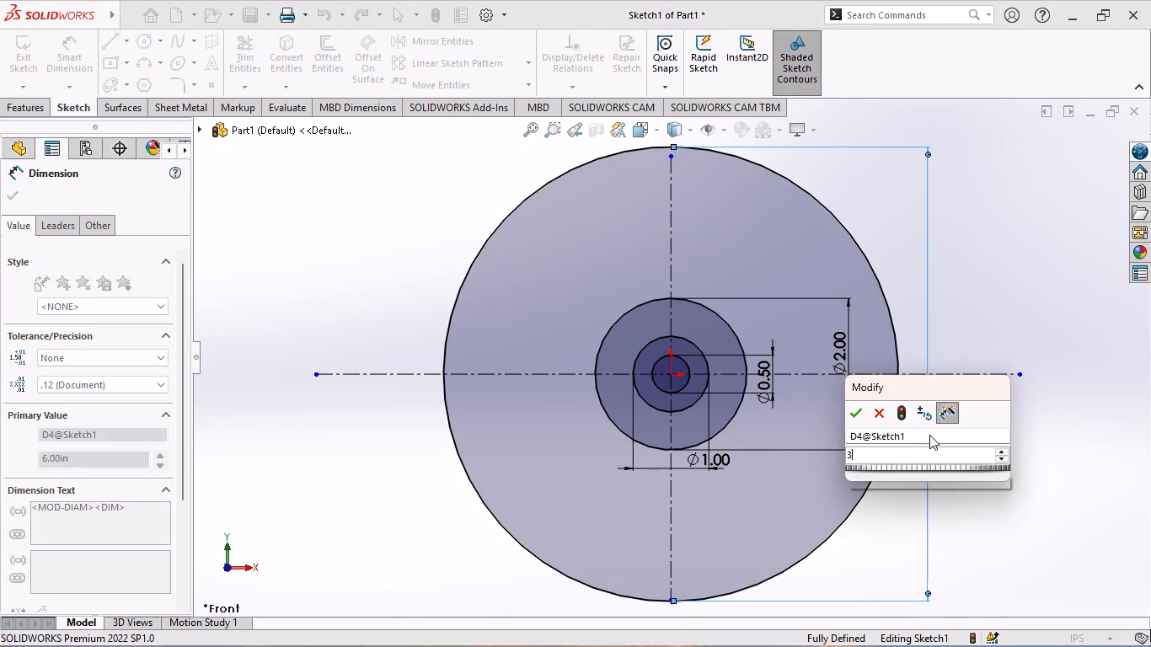
key("Return")
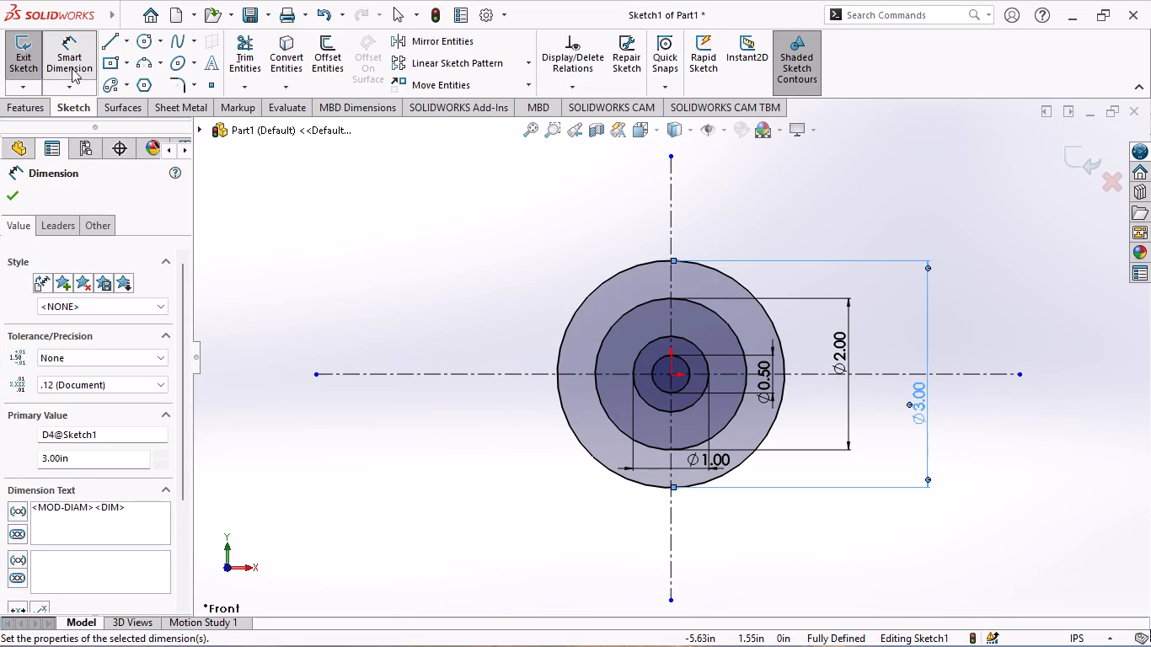
Sketch a fifth circle centered on the origin with a radius of about 2.10 in.
left_click(137, 39)
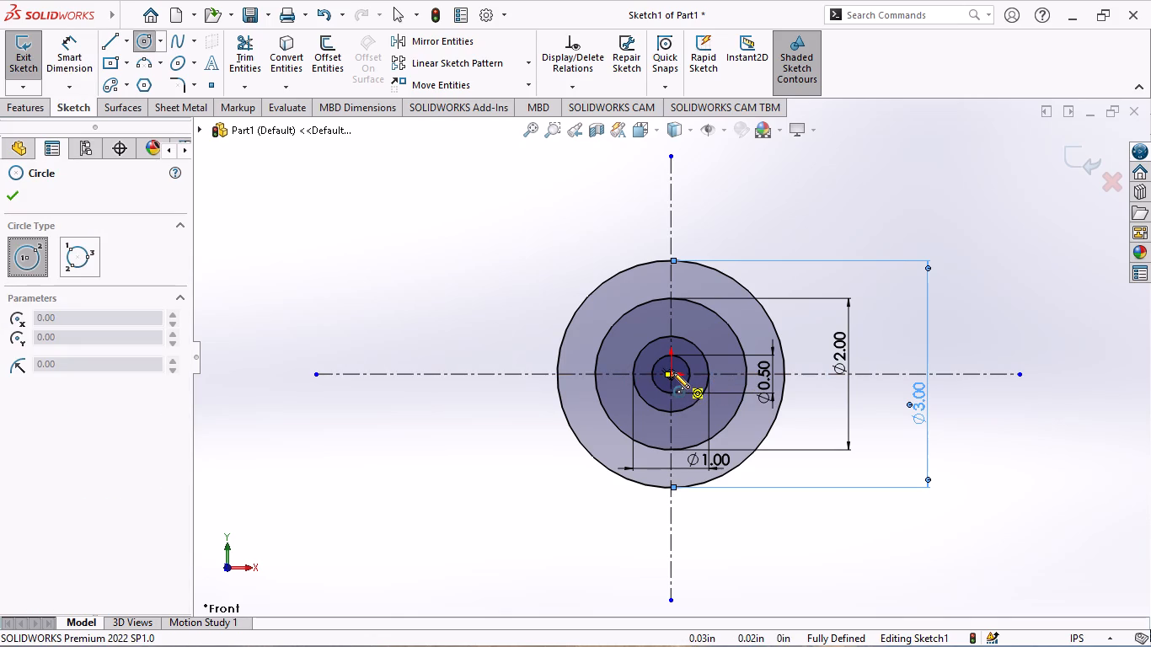
scroll(674, 372, "down", 4)
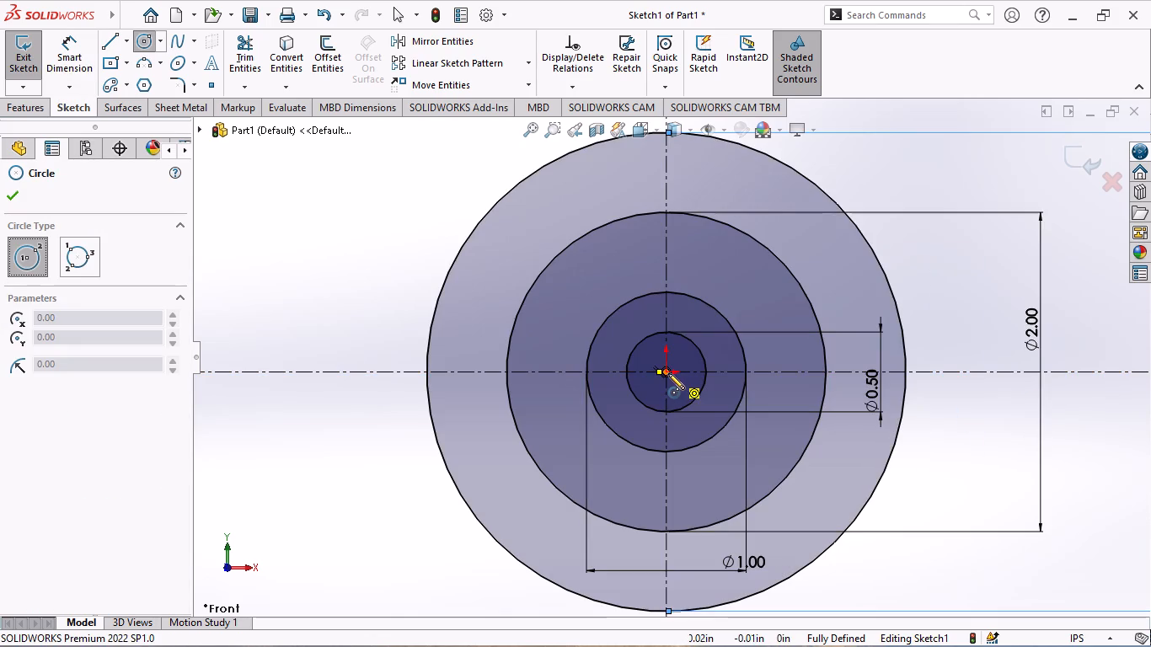
left_click(668, 373)
left_click(936, 571)
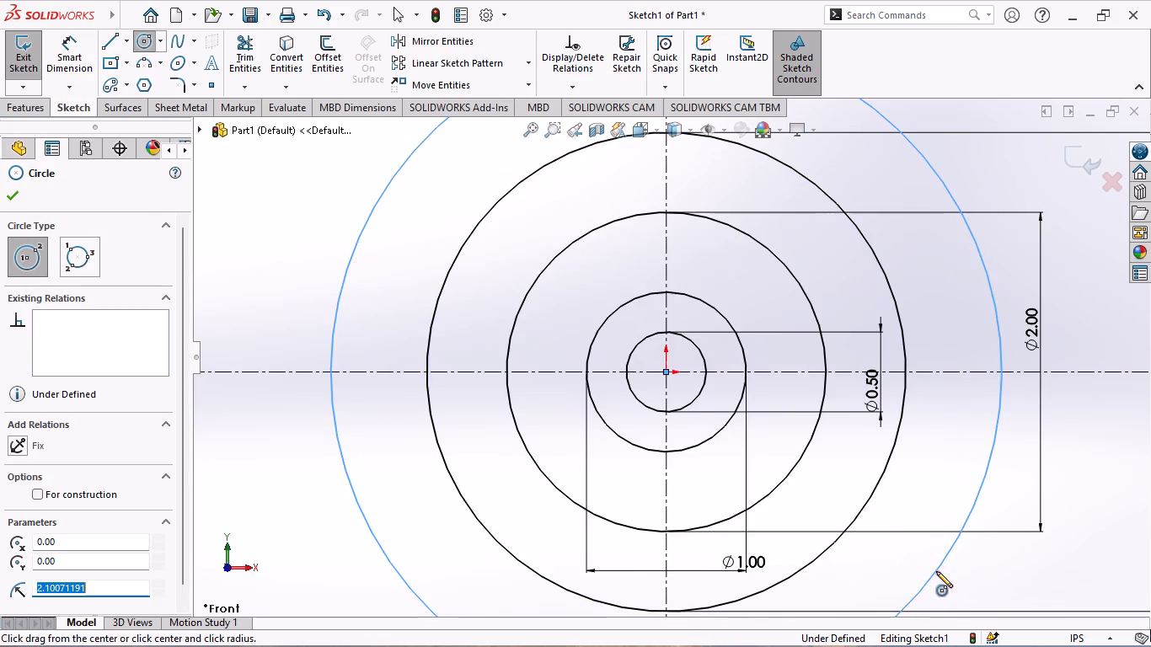
Sketch a sixth, outermost circle centered on the origin with a radius of about 3.05 in.
scroll(936, 571, "up", 5)
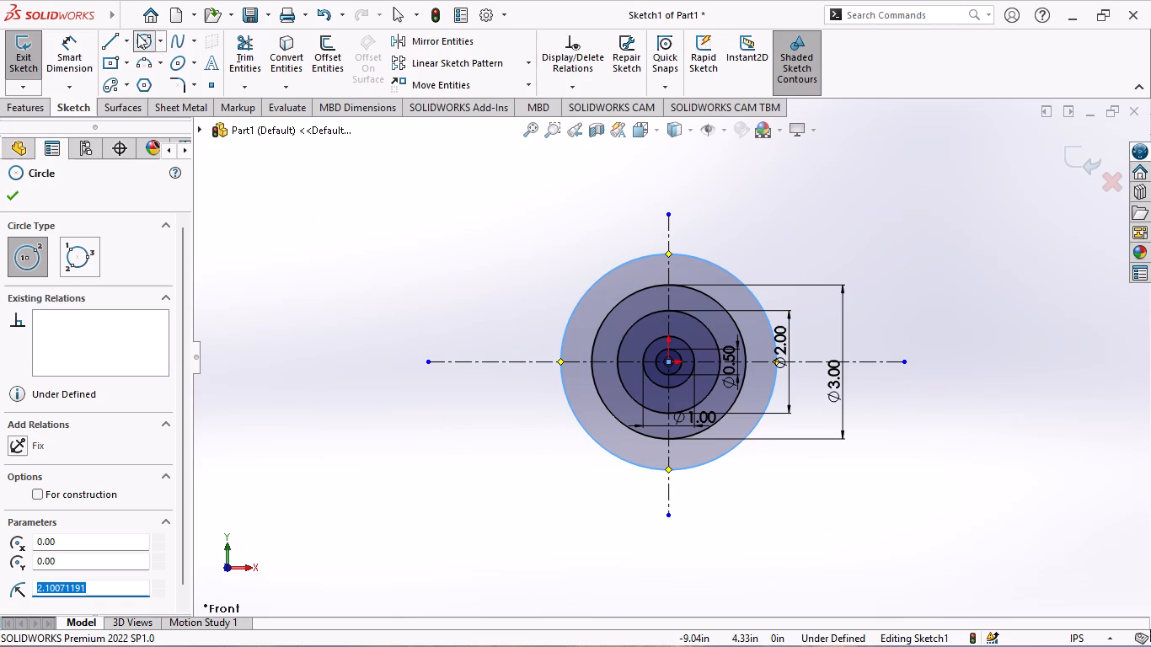
scroll(626, 357, "down", 4)
scroll(739, 405, "down", 2)
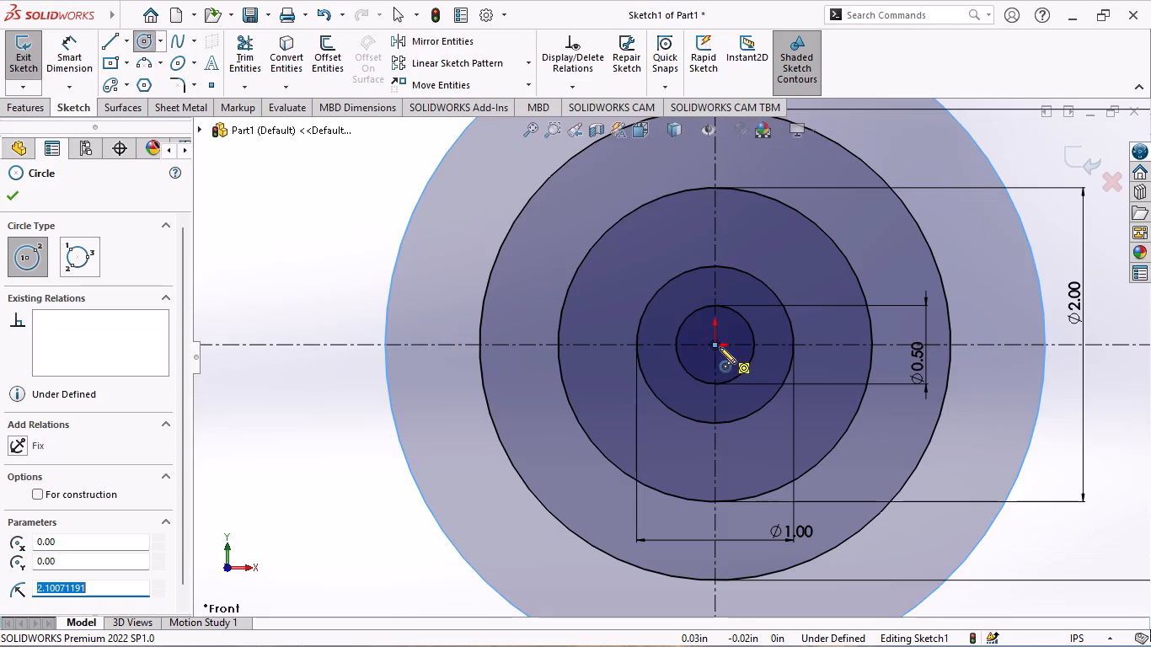
left_click(714, 344)
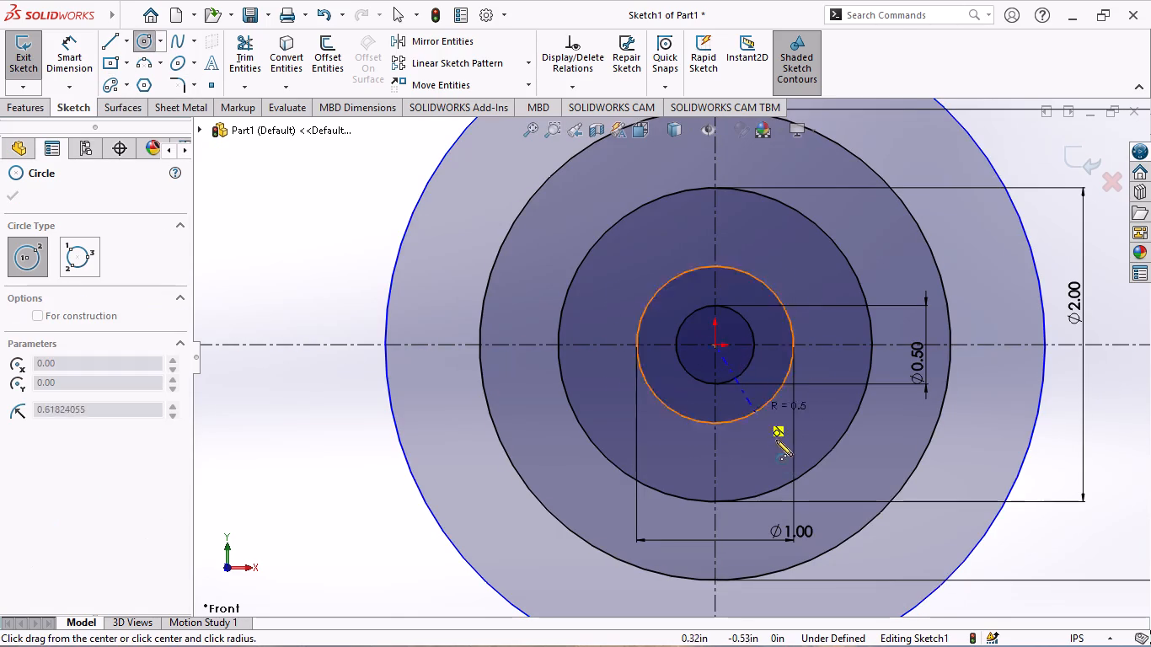
scroll(955, 553, "up", 3)
left_click(914, 521)
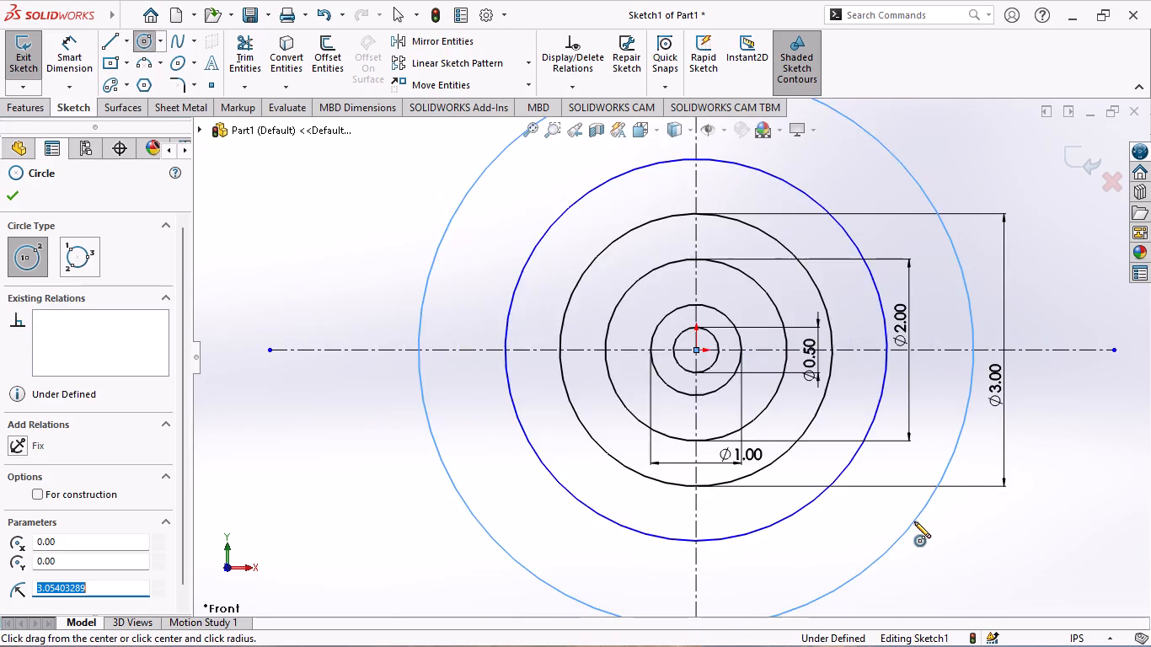
Dimension the outermost circle and set its diameter to 3.333 in.
left_click(76, 51)
scroll(540, 369, "up", 1)
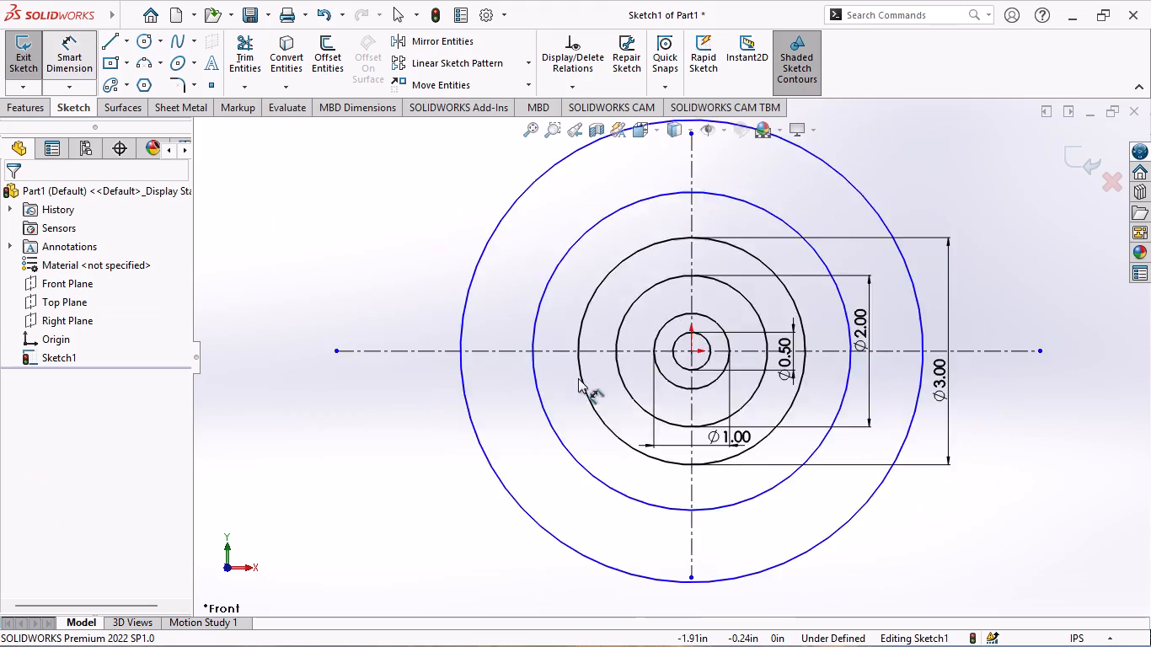
scroll(755, 461, "up", 2)
left_click(795, 468)
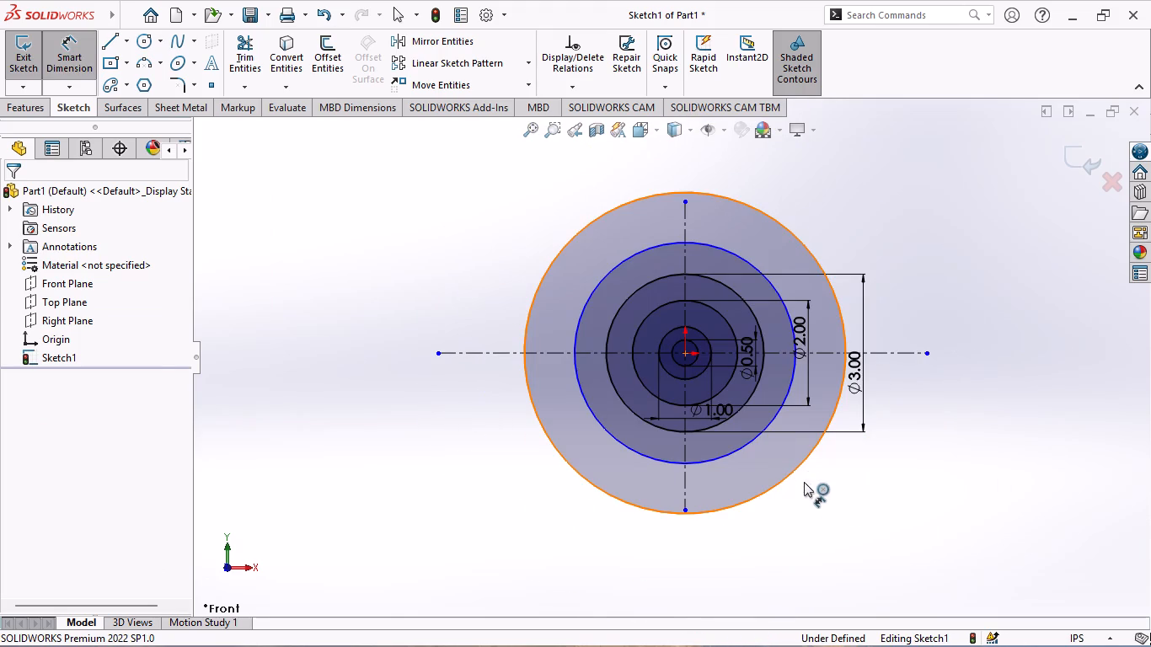
left_click(842, 507)
type("3.333")
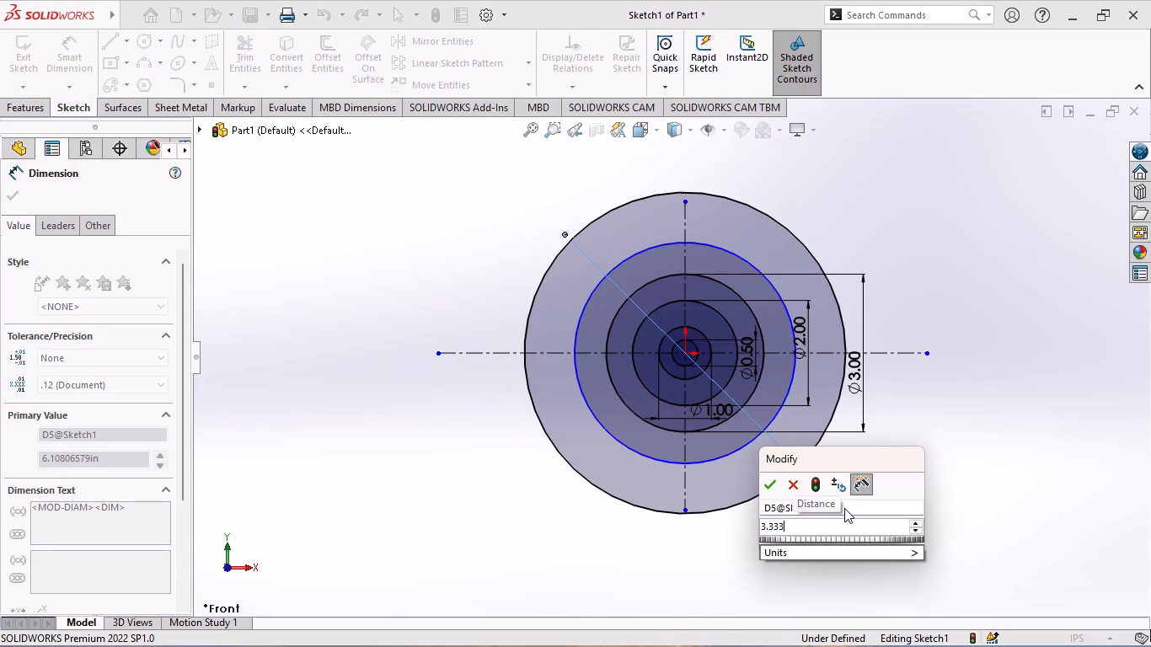
key("Return")
Convert the 3 in diameter circle to construction geometry.
scroll(697, 261, "down", 3)
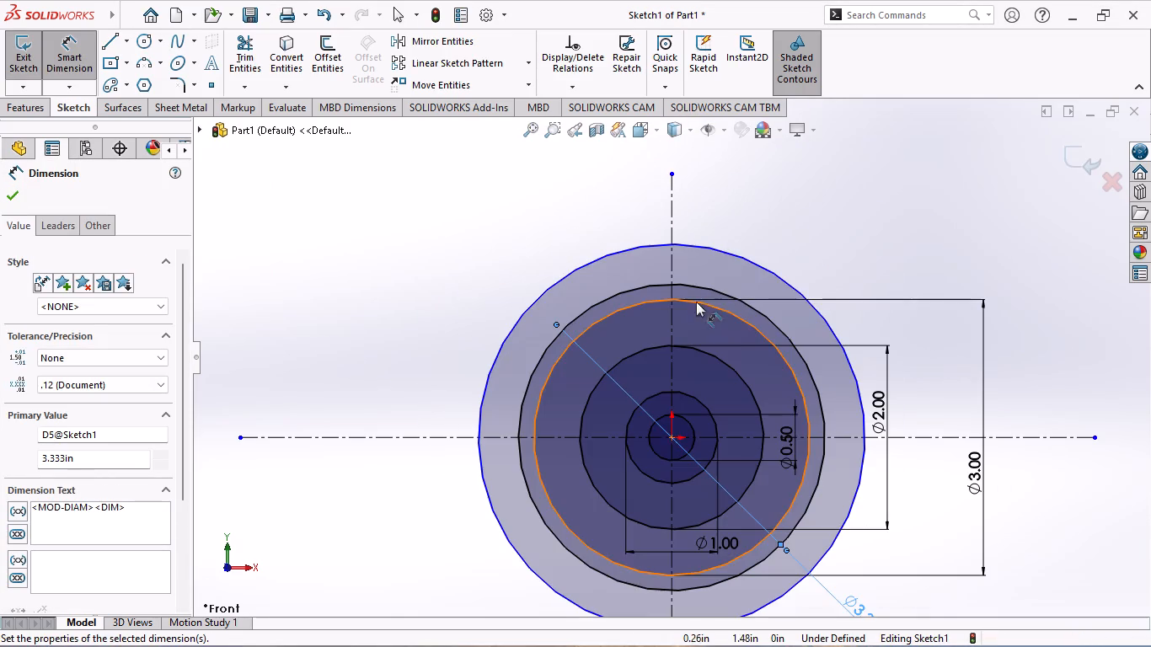
scroll(616, 556, "up", 1)
scroll(580, 533, "down", 2)
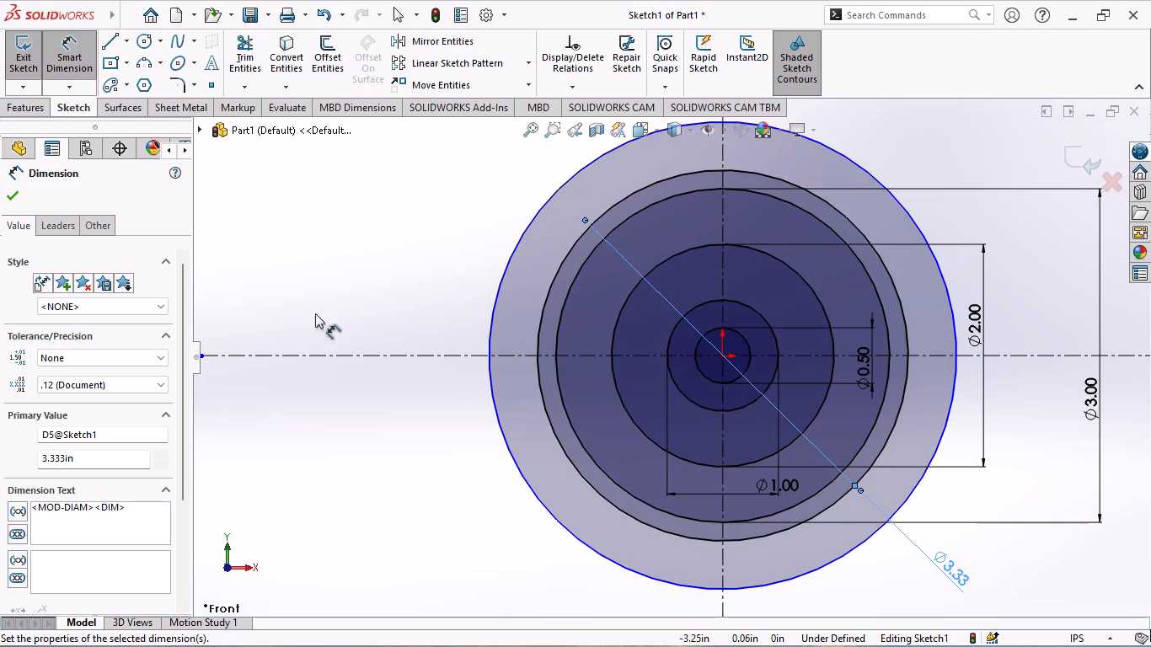
left_click(70, 61)
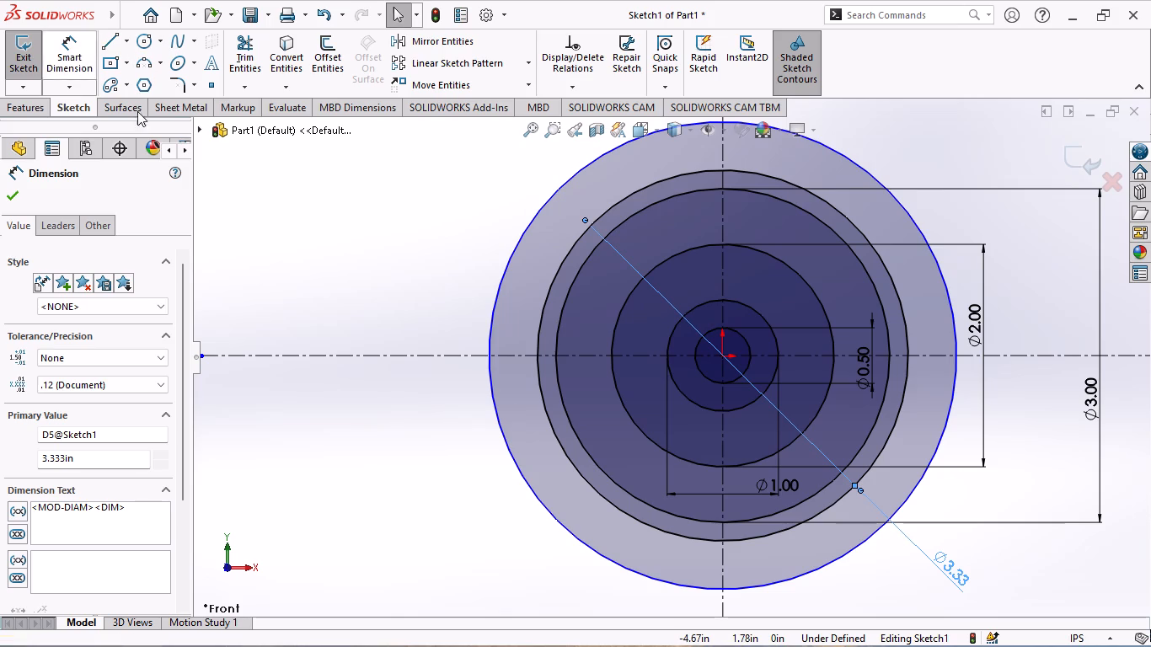
left_click(583, 443)
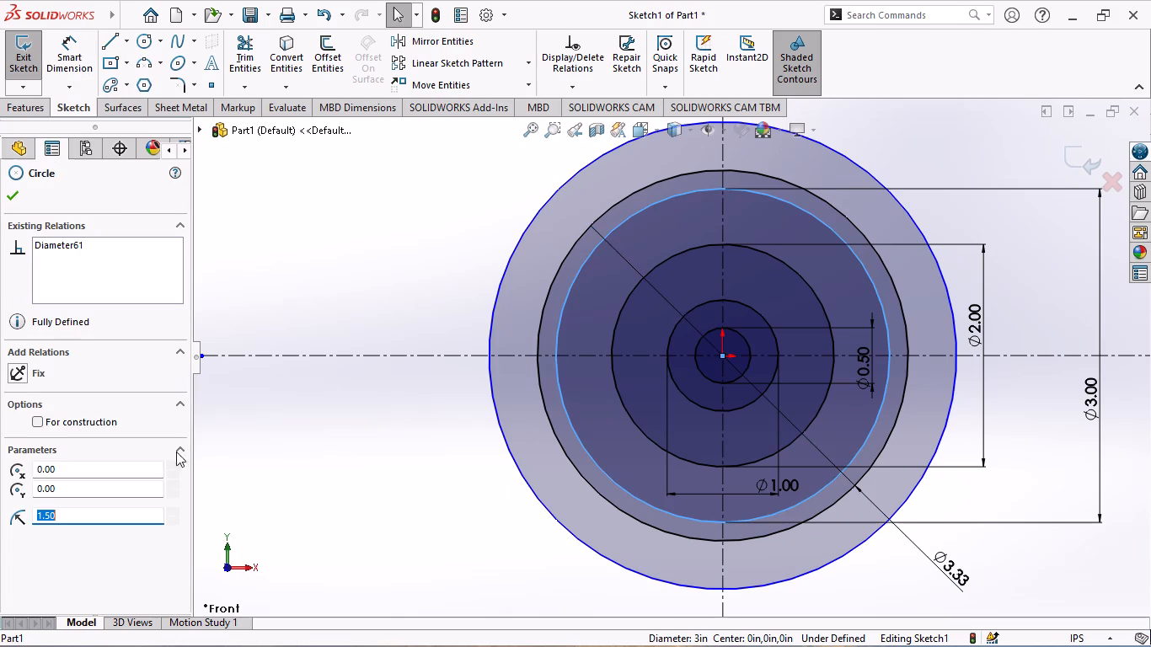
left_click(34, 417)
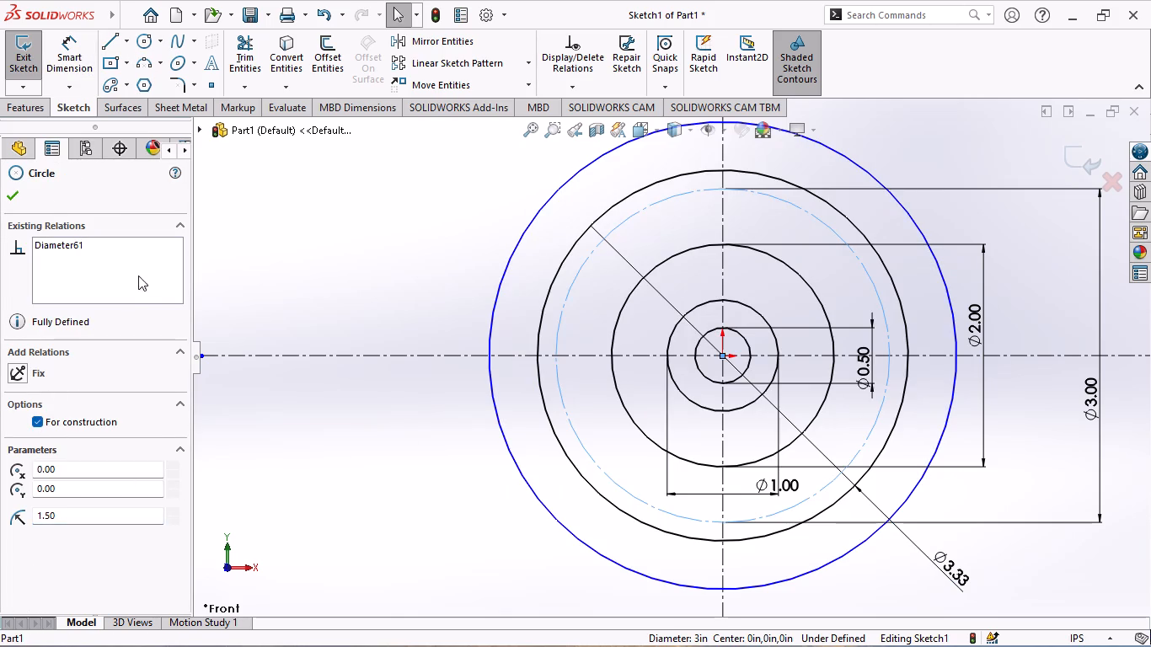
left_click(9, 197)
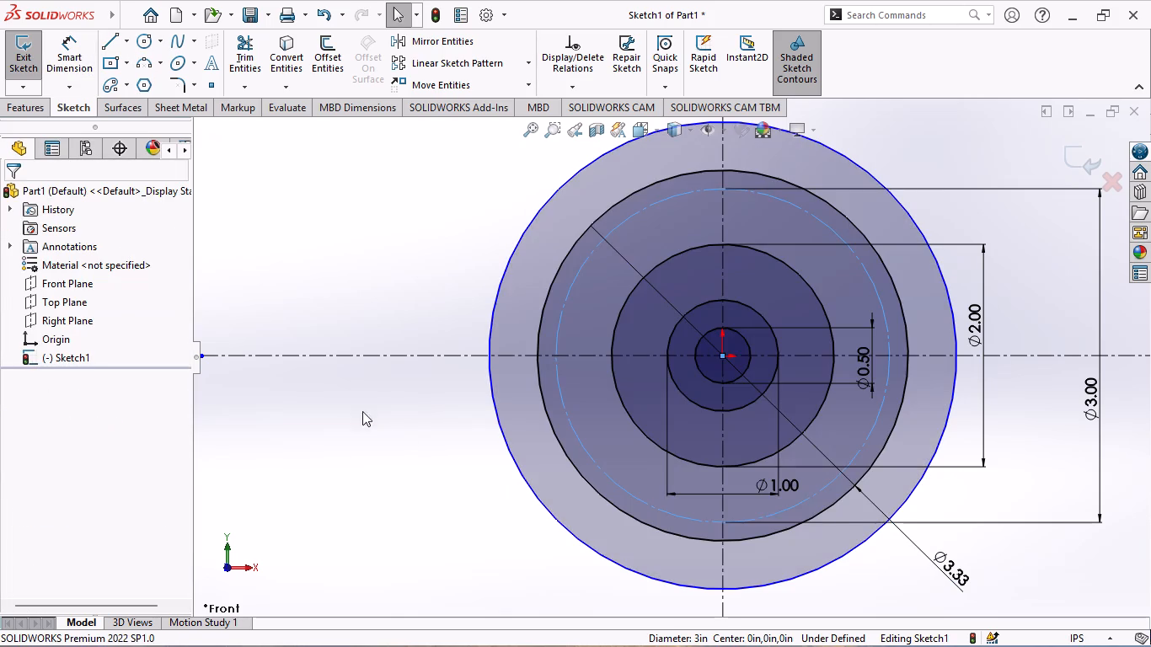
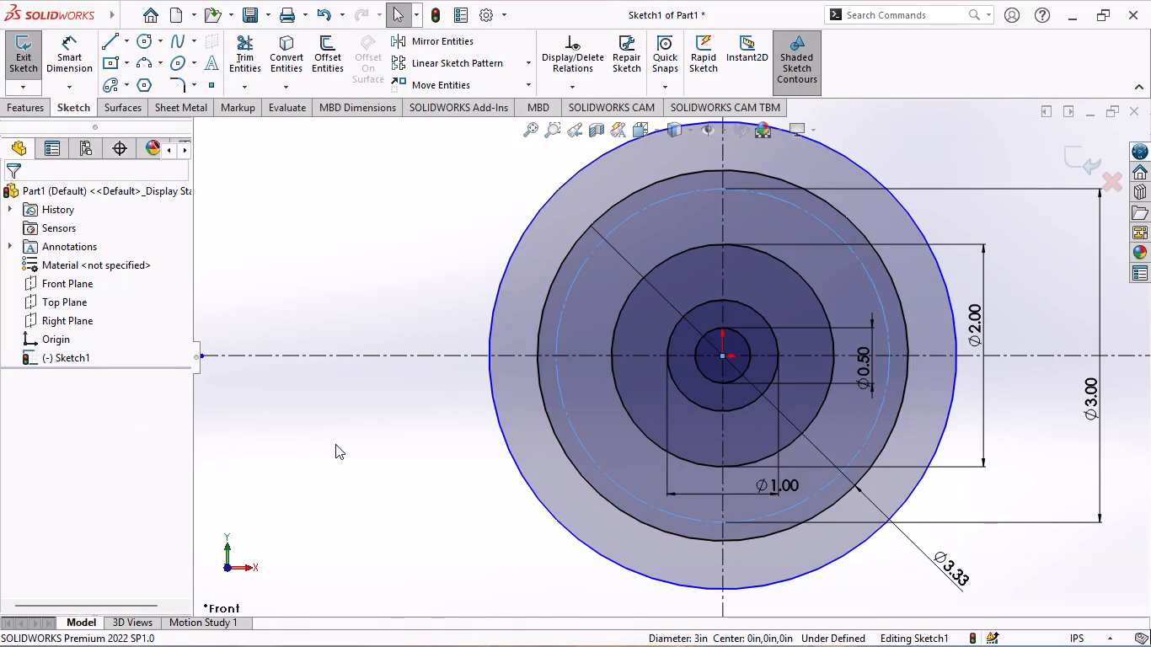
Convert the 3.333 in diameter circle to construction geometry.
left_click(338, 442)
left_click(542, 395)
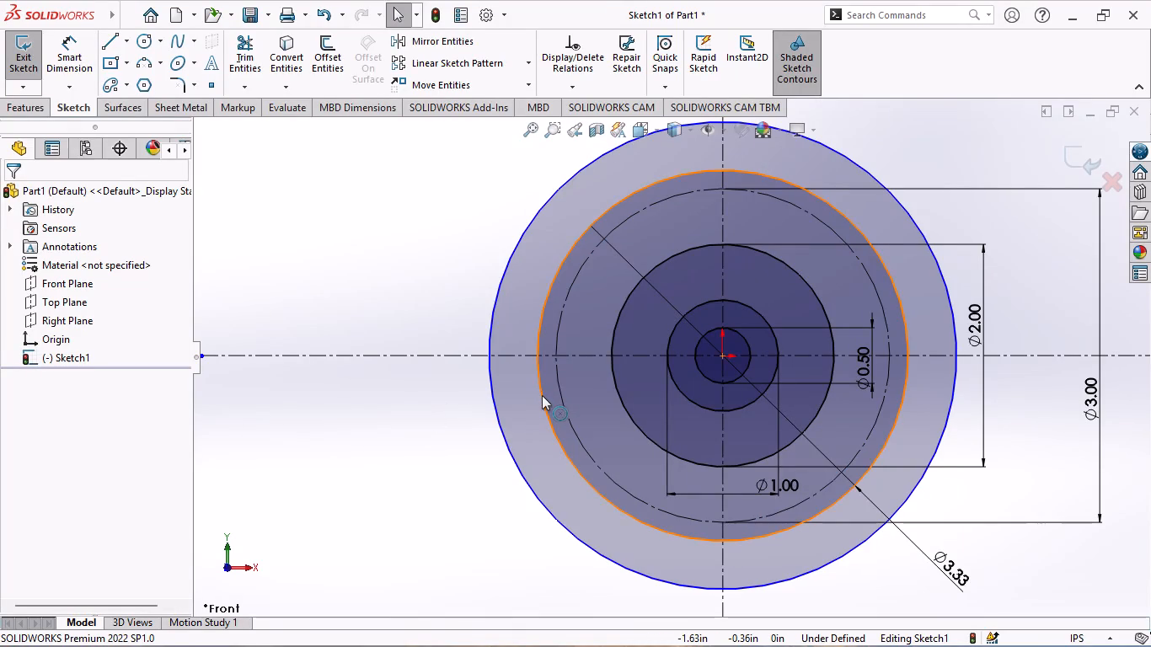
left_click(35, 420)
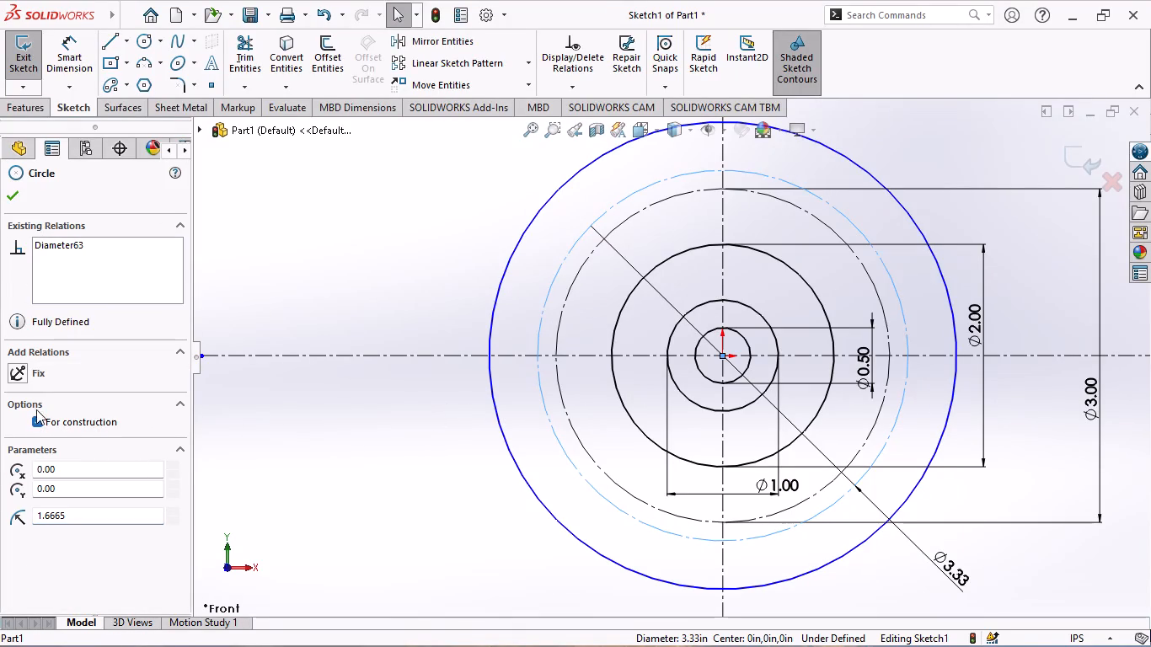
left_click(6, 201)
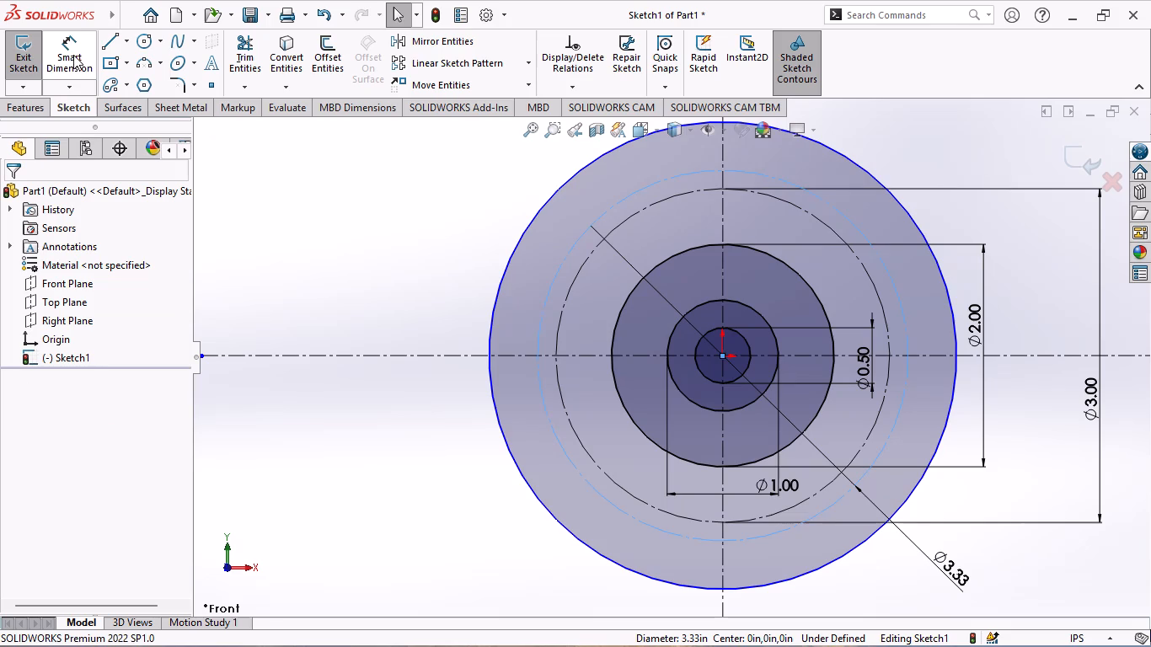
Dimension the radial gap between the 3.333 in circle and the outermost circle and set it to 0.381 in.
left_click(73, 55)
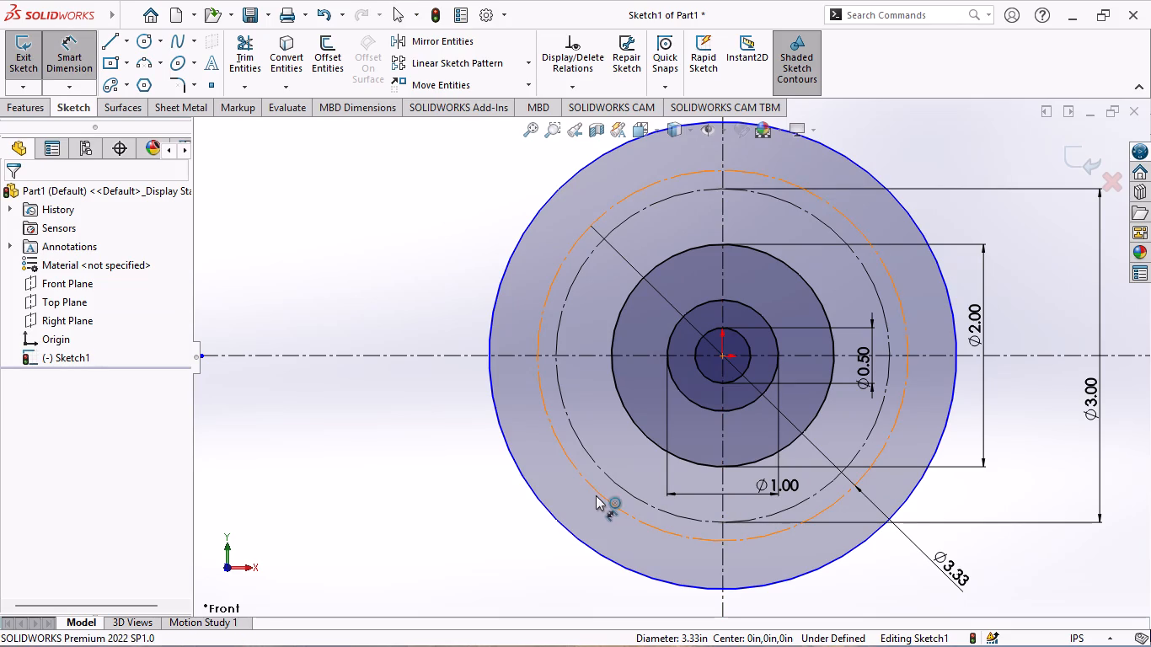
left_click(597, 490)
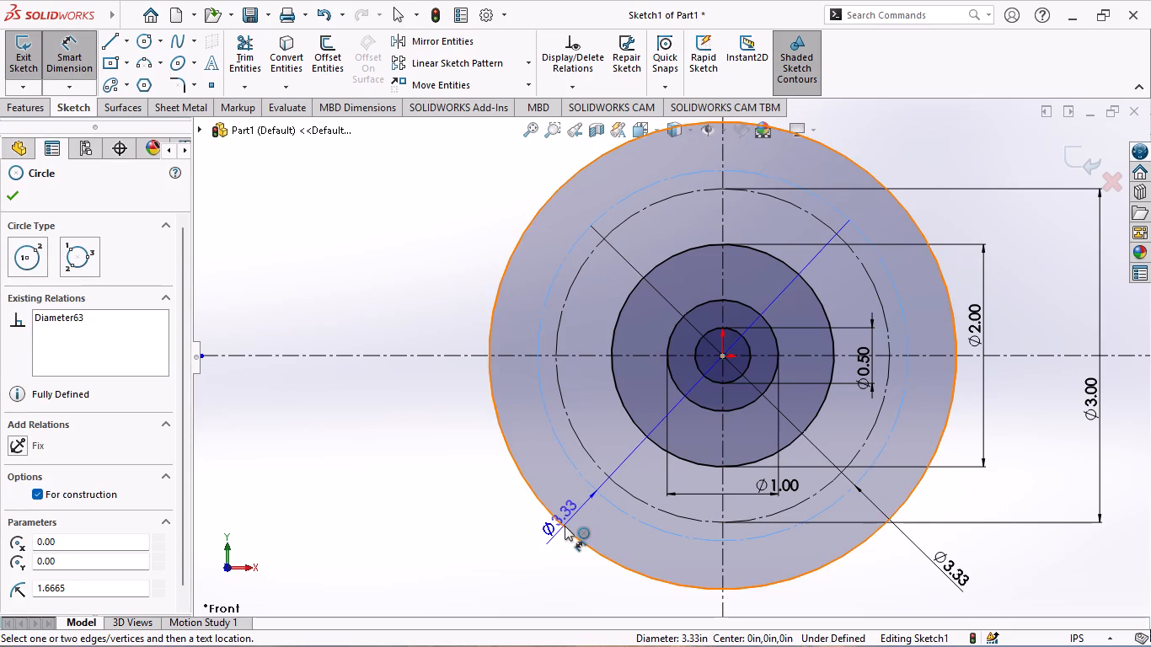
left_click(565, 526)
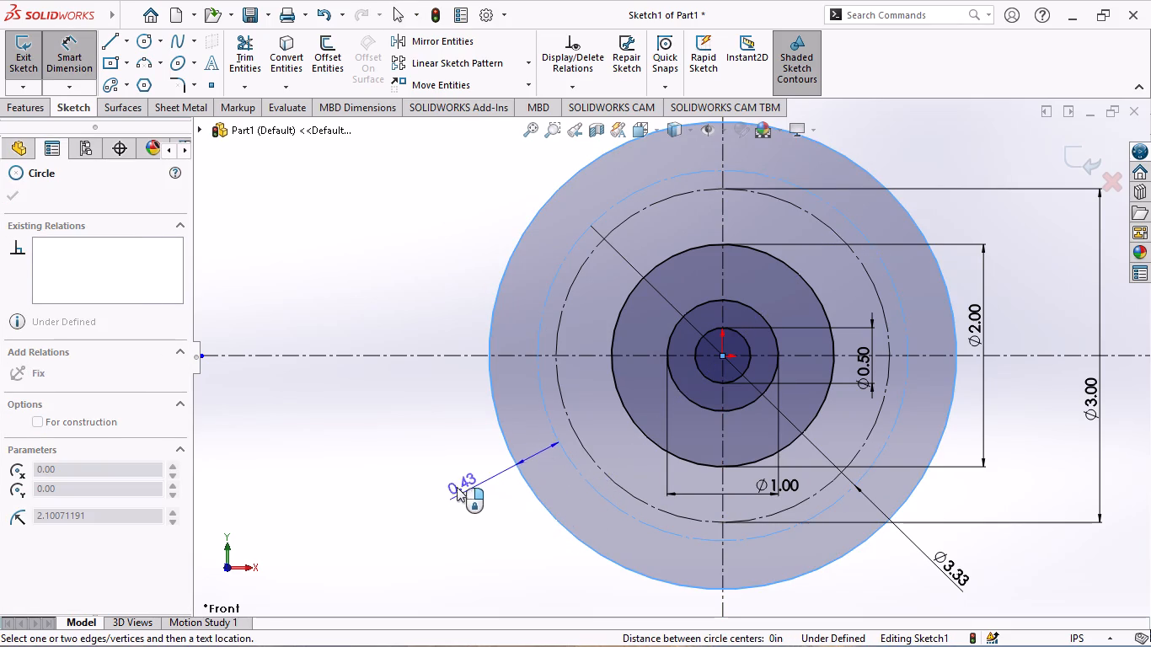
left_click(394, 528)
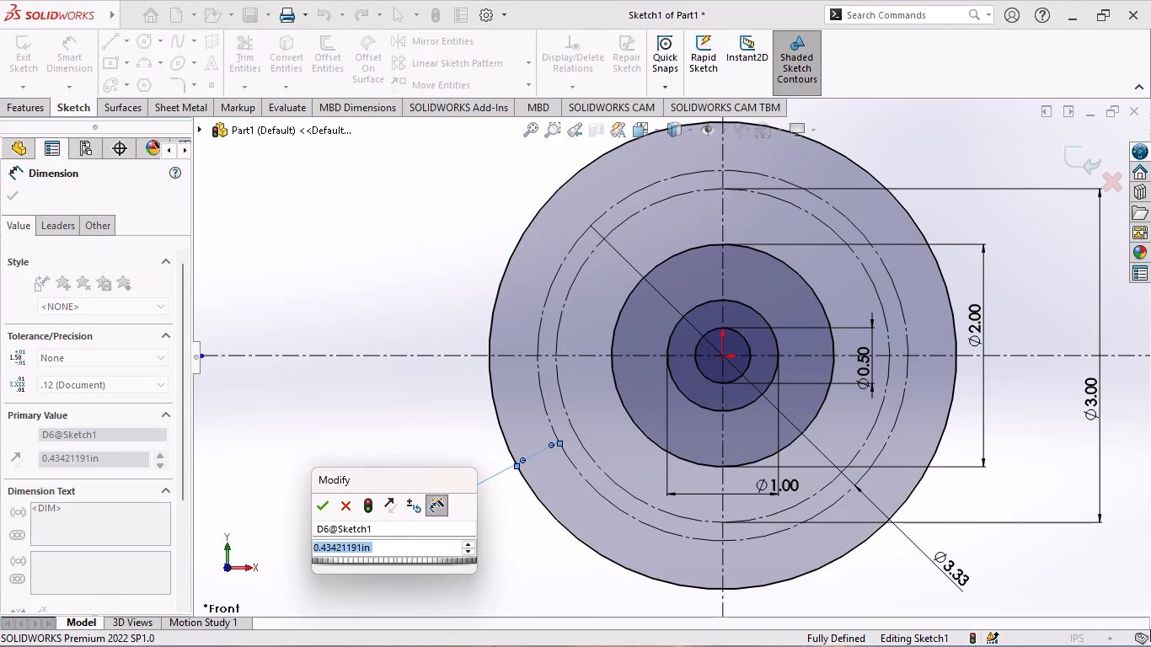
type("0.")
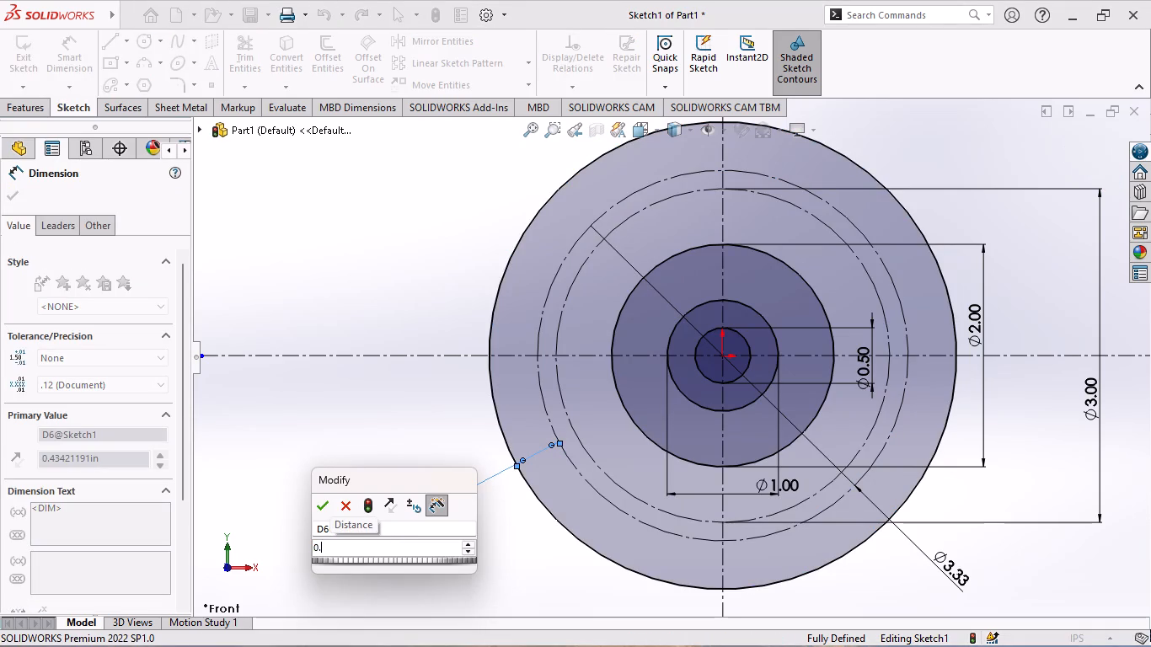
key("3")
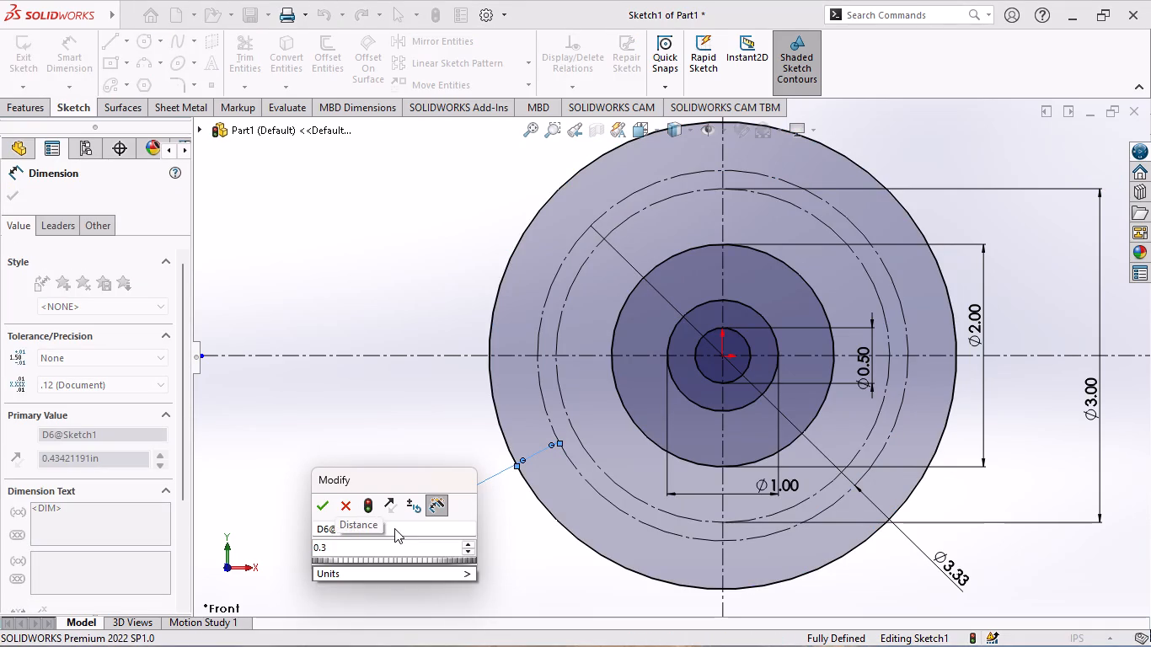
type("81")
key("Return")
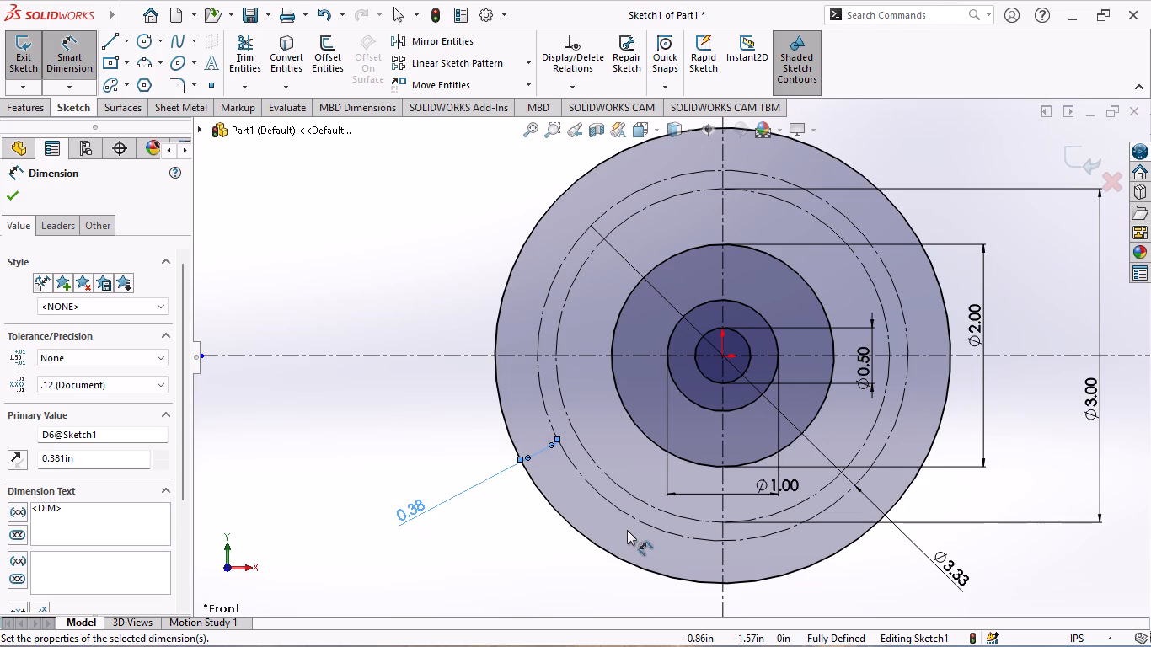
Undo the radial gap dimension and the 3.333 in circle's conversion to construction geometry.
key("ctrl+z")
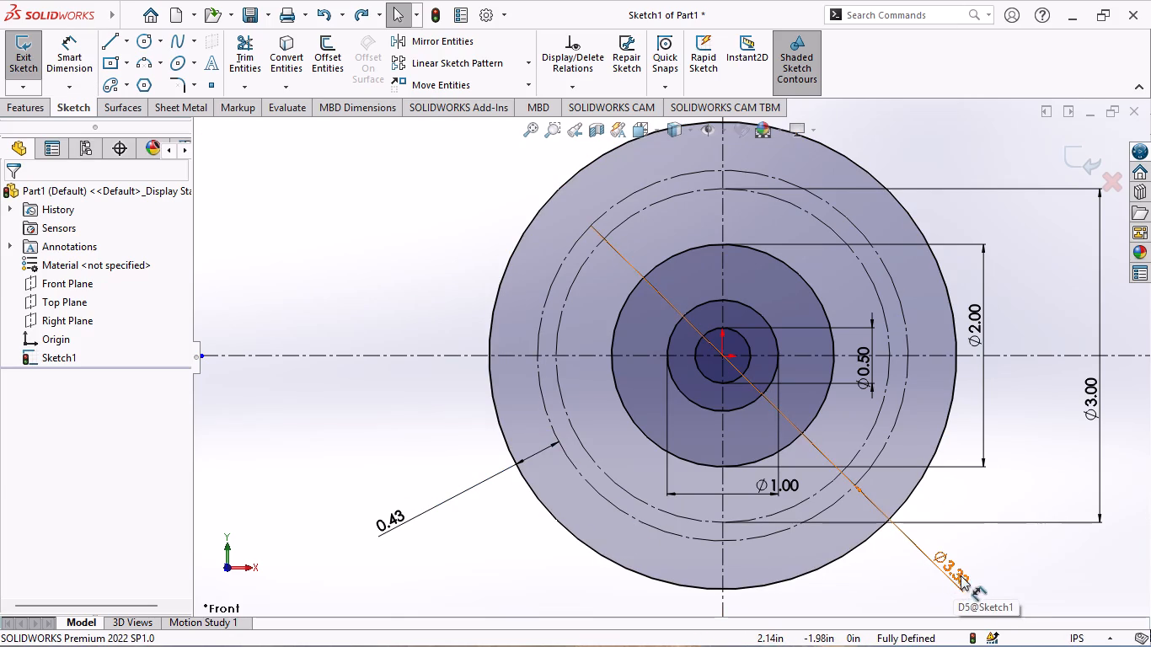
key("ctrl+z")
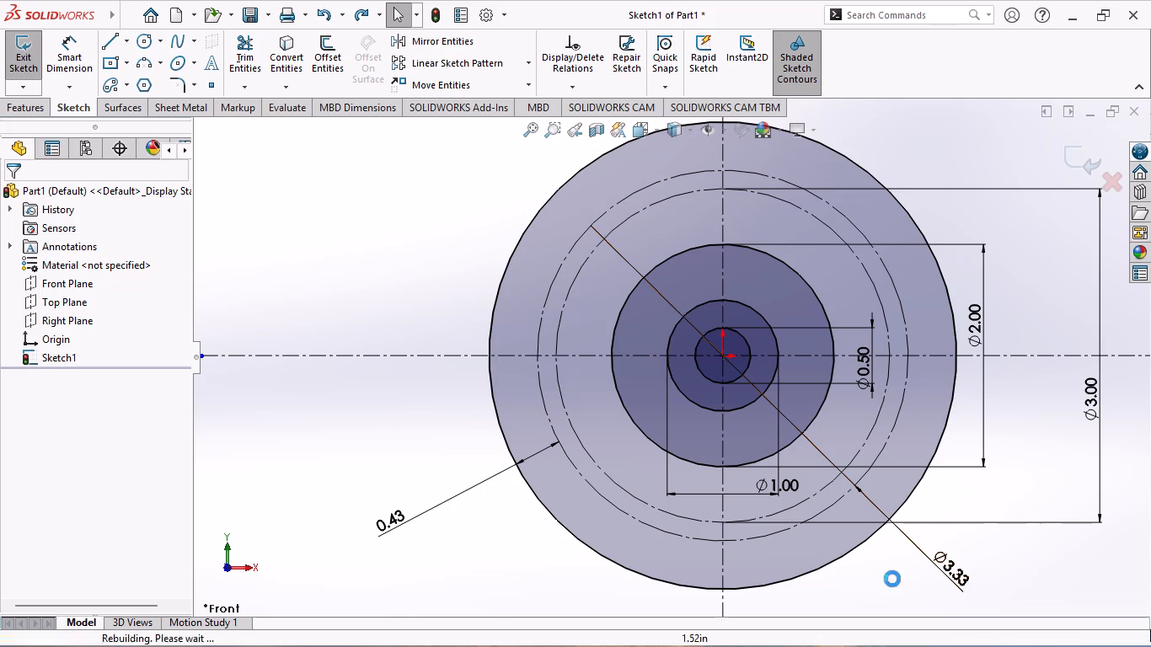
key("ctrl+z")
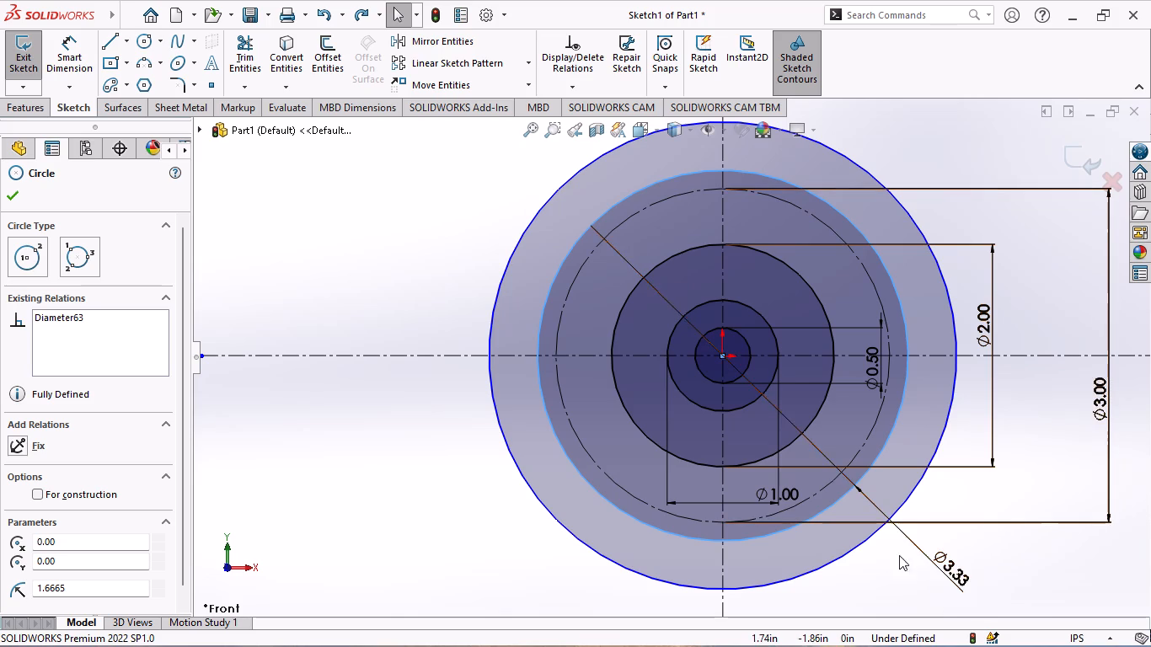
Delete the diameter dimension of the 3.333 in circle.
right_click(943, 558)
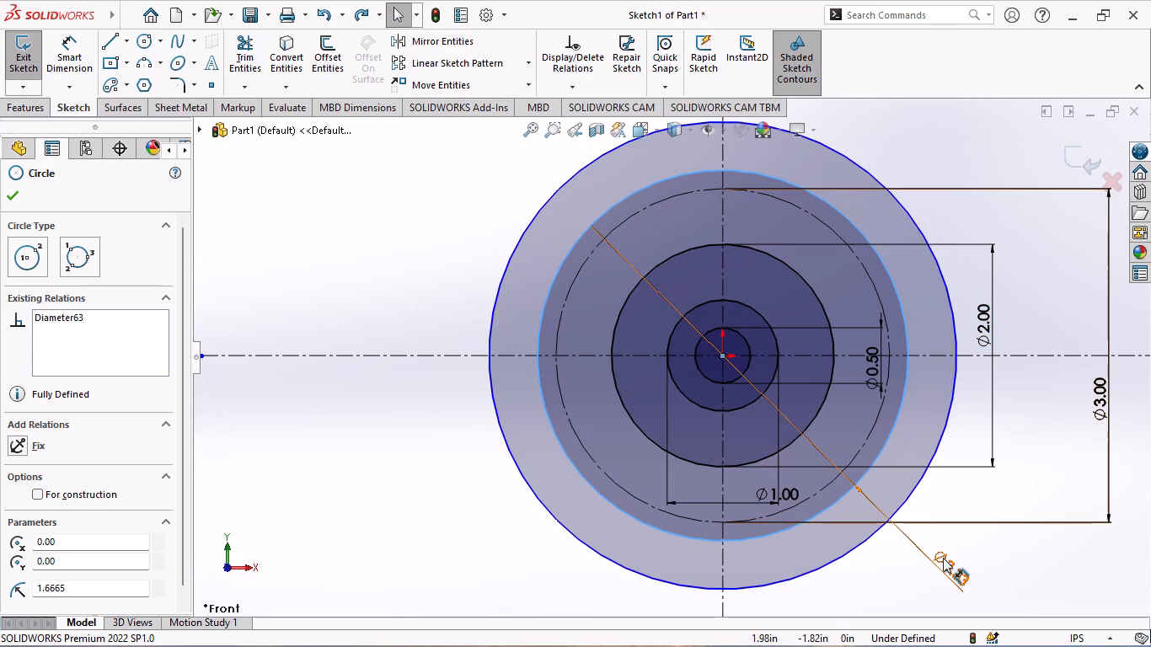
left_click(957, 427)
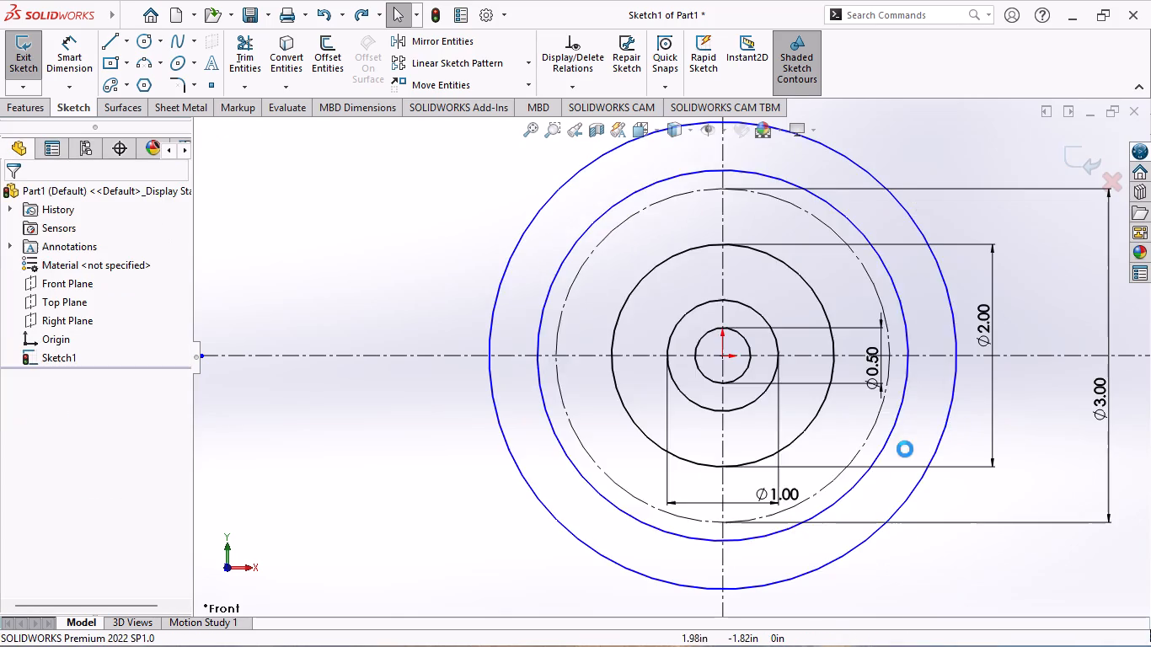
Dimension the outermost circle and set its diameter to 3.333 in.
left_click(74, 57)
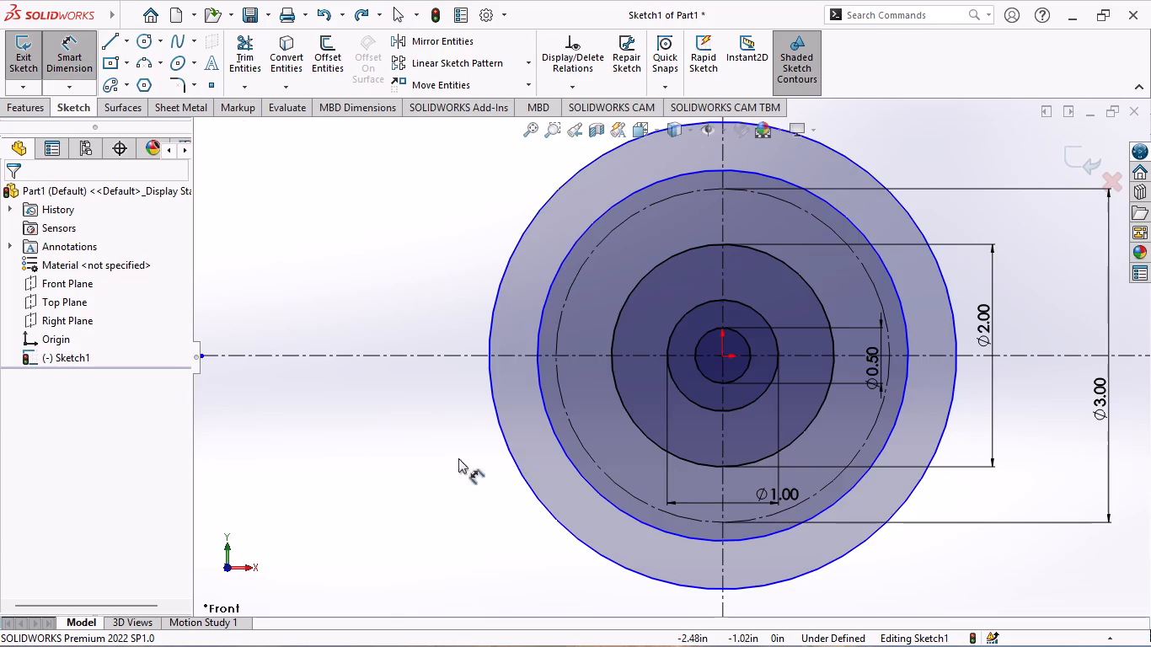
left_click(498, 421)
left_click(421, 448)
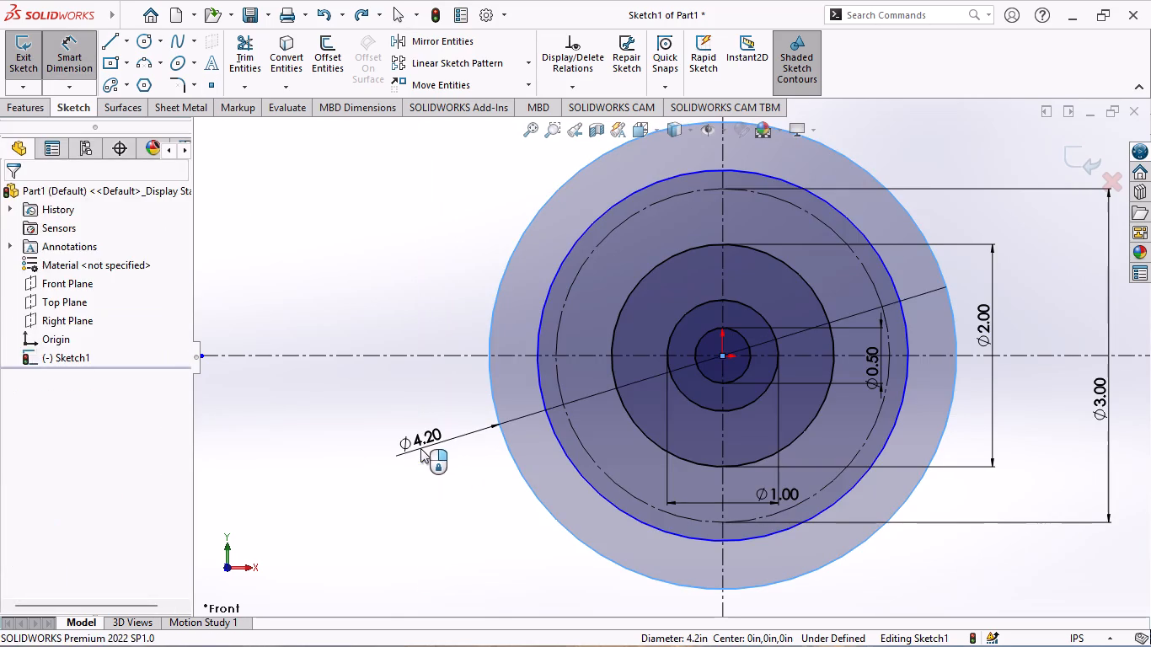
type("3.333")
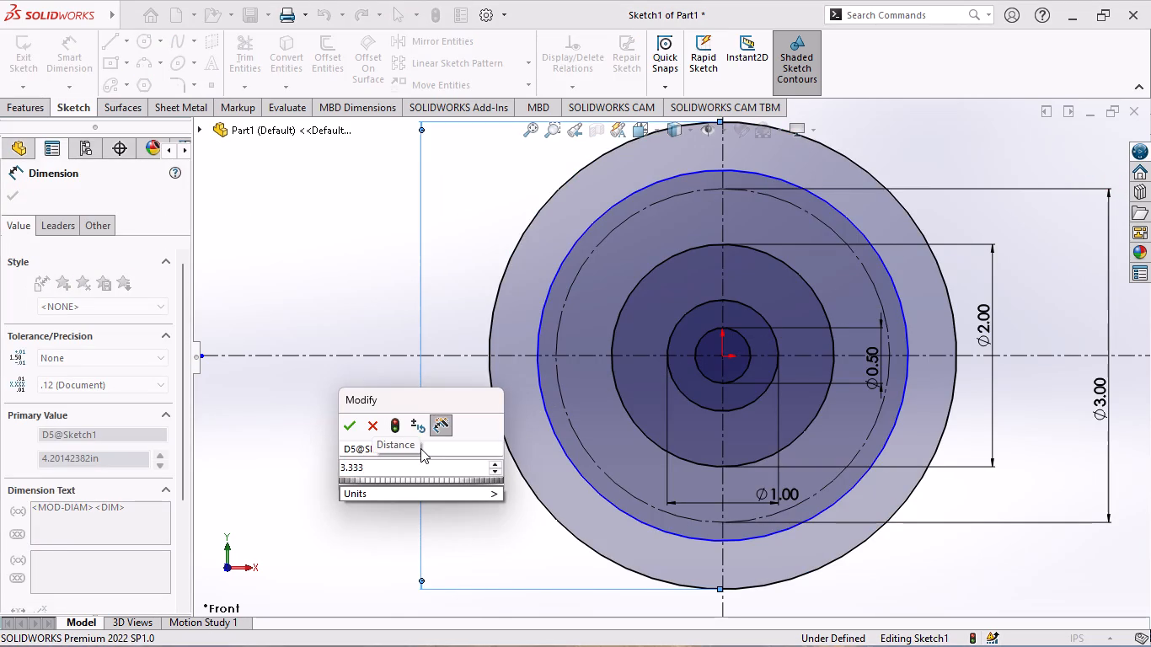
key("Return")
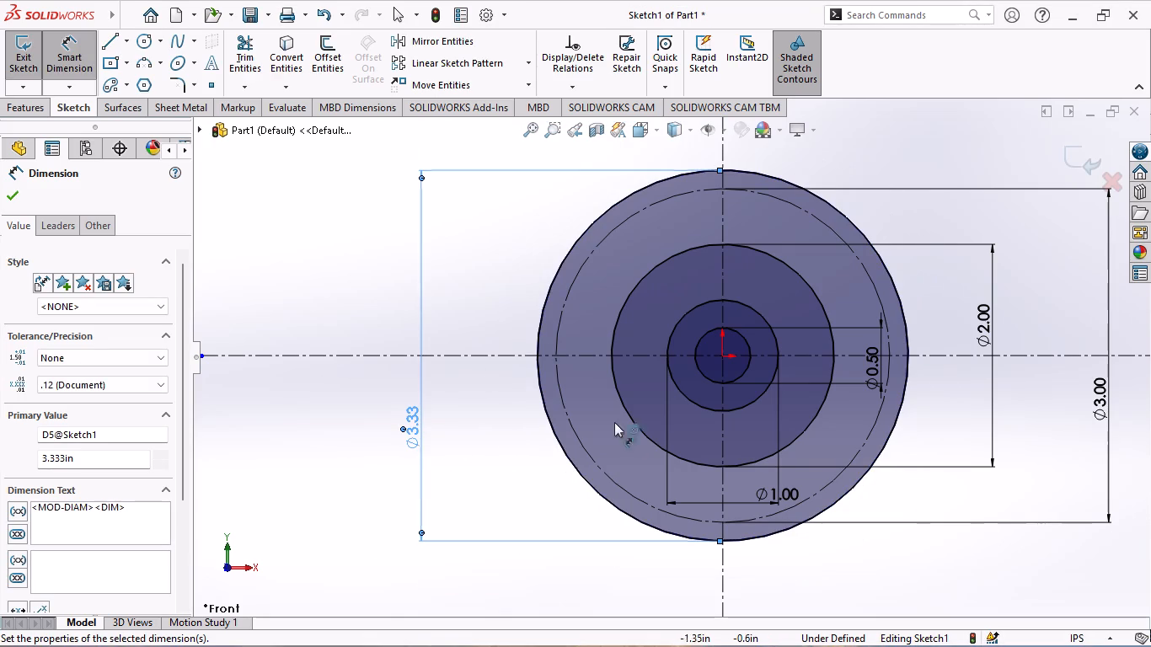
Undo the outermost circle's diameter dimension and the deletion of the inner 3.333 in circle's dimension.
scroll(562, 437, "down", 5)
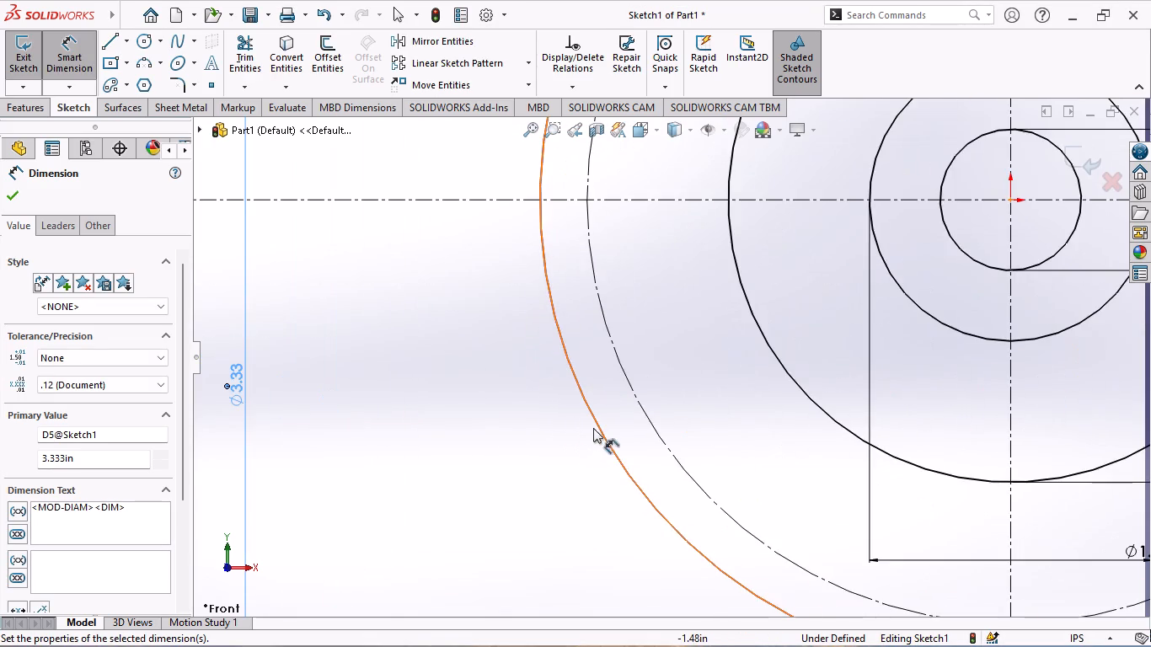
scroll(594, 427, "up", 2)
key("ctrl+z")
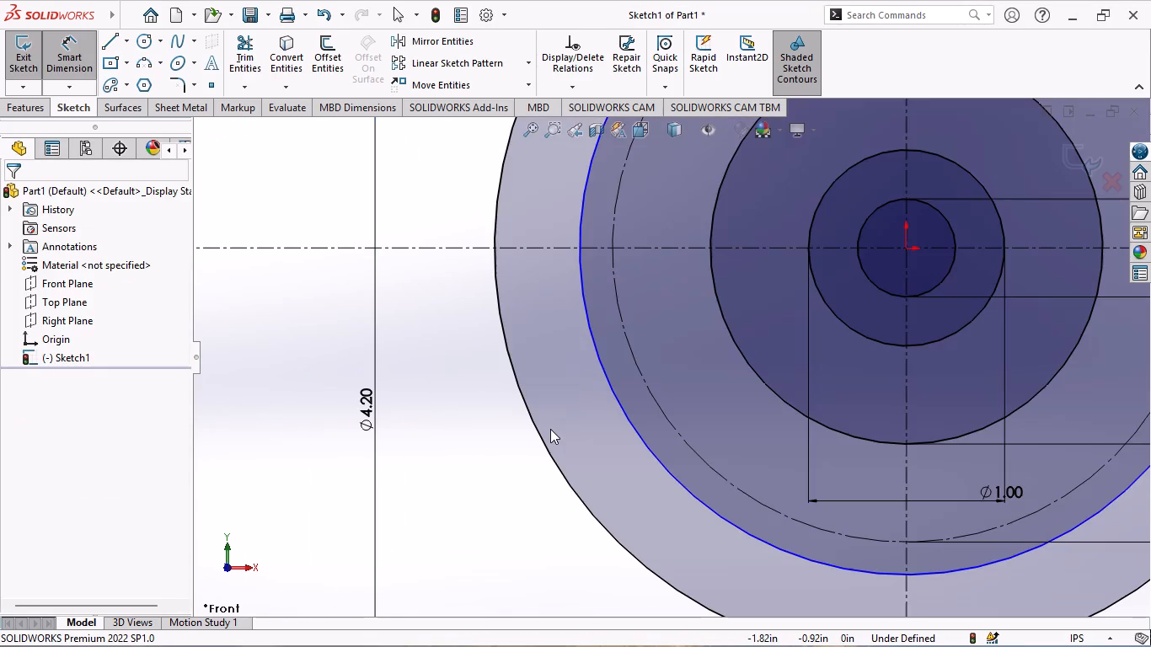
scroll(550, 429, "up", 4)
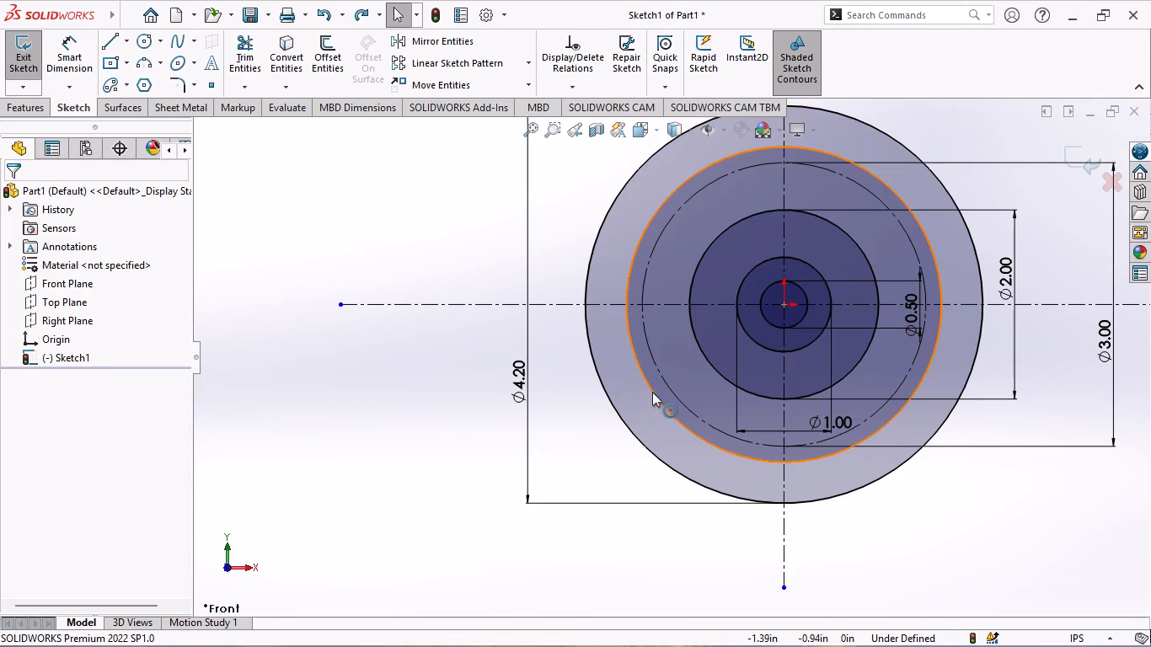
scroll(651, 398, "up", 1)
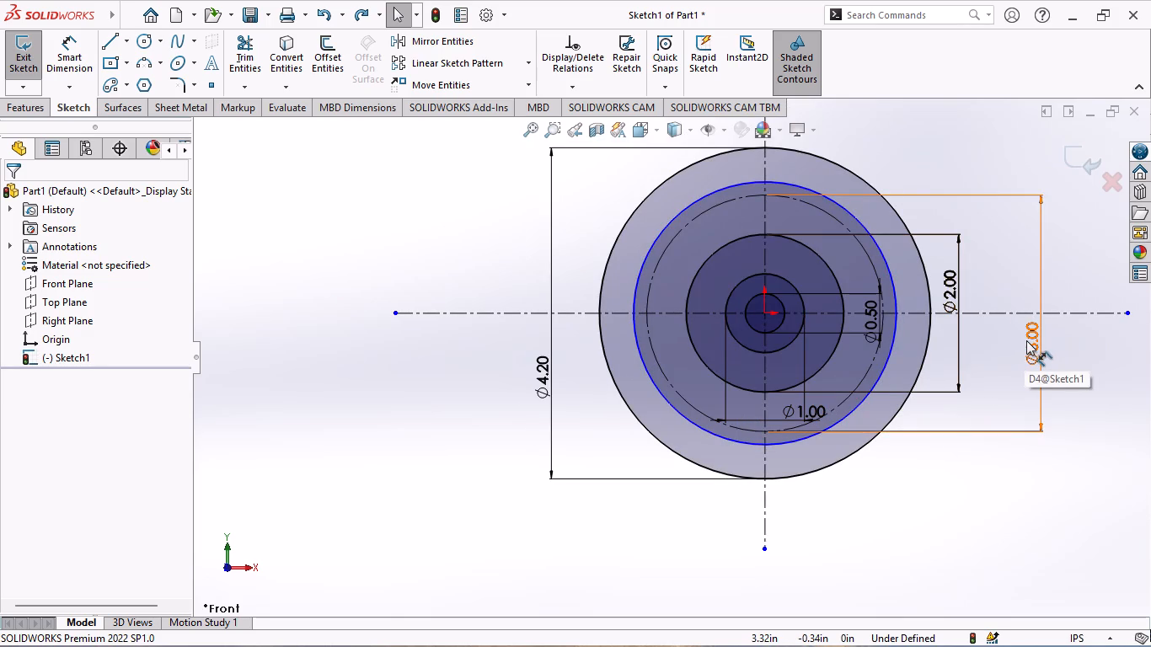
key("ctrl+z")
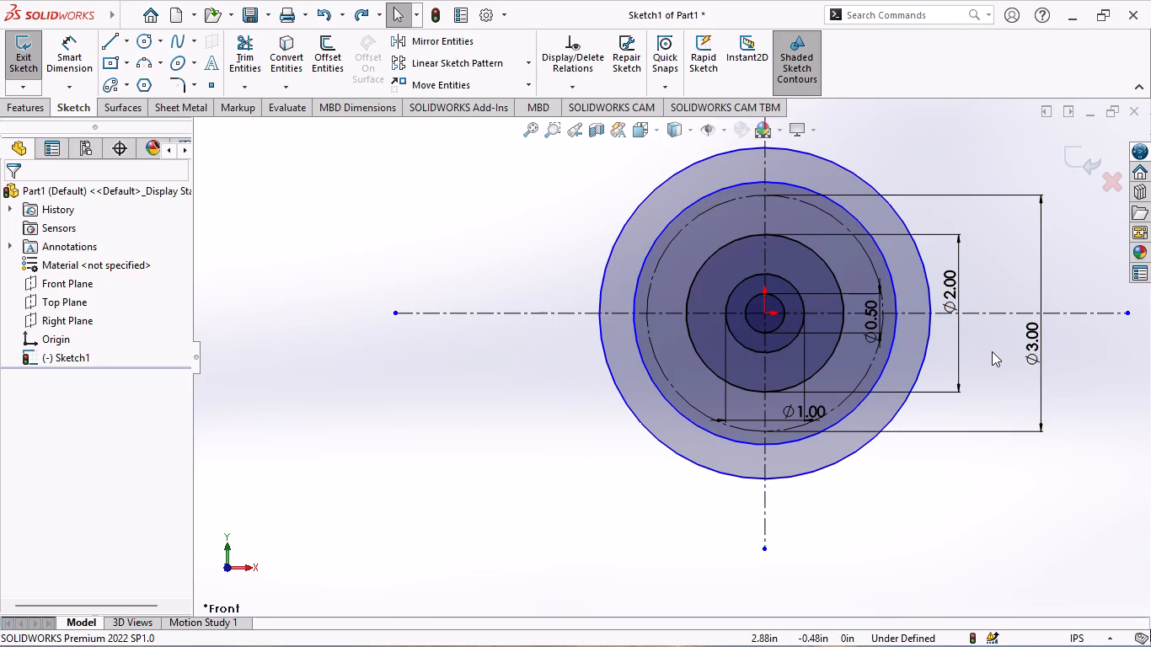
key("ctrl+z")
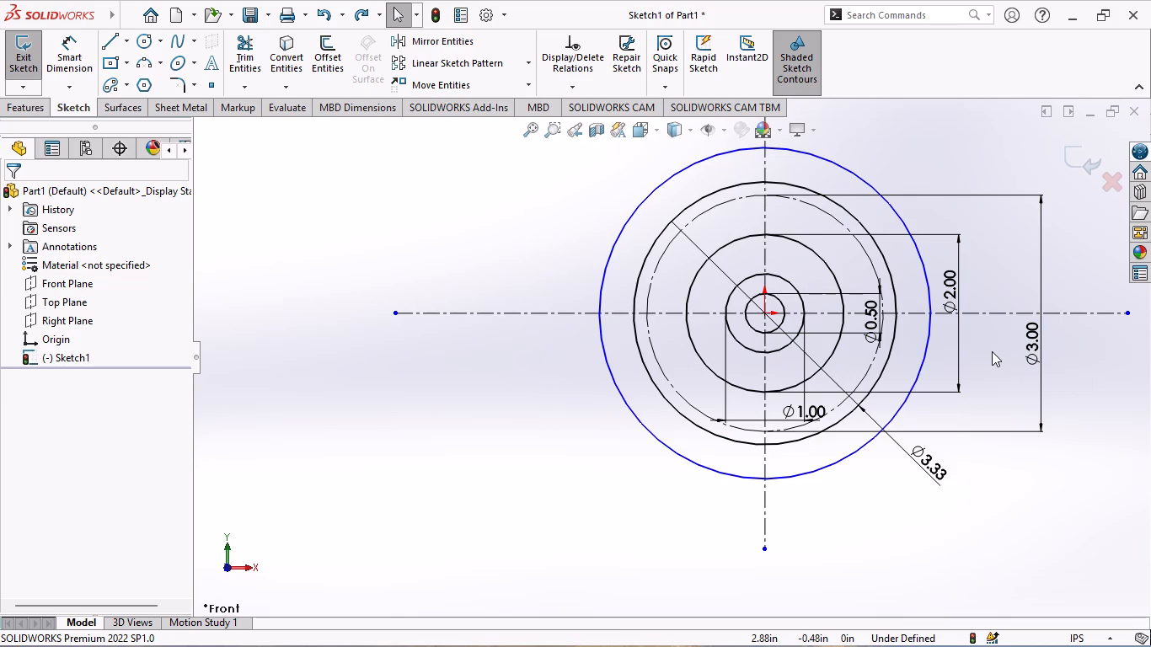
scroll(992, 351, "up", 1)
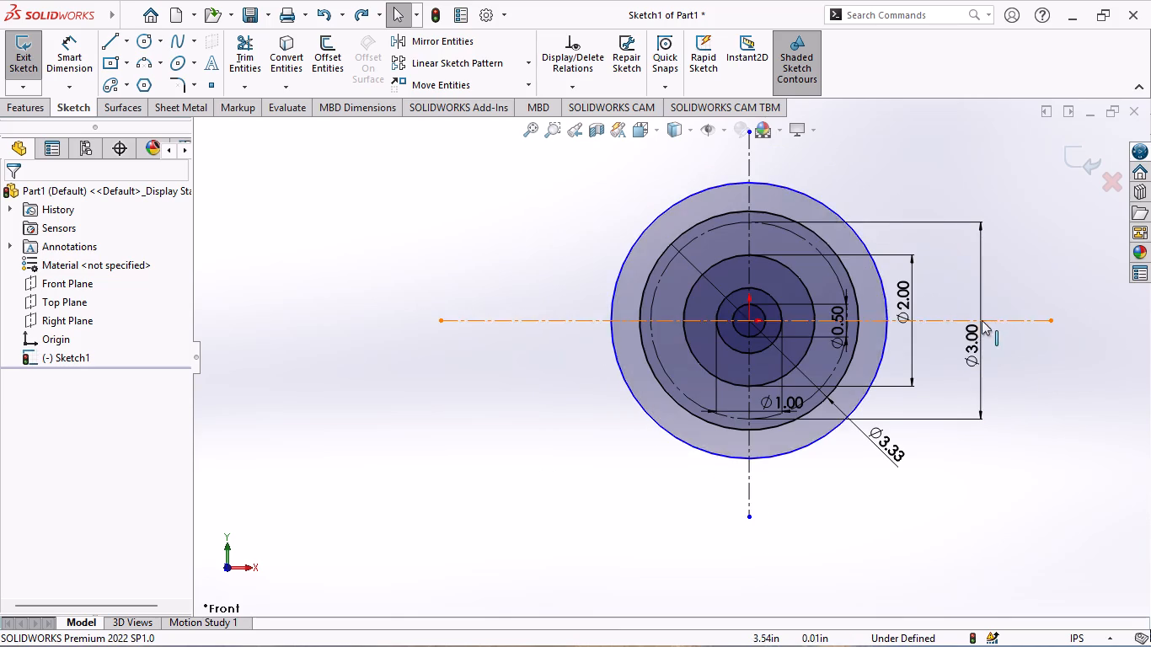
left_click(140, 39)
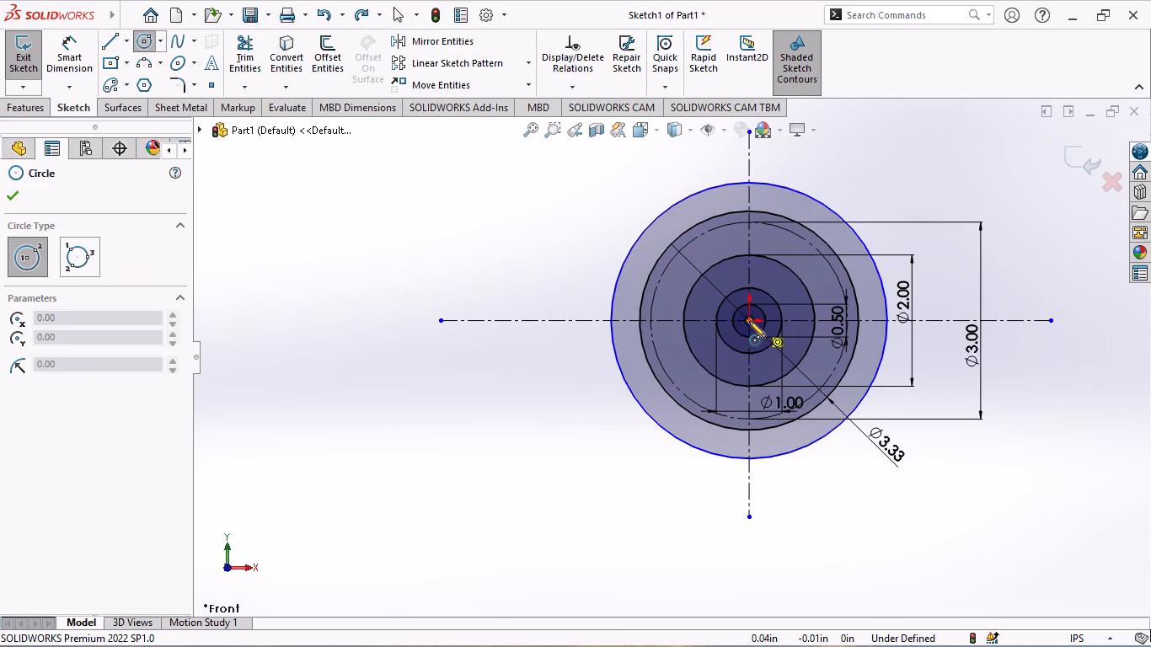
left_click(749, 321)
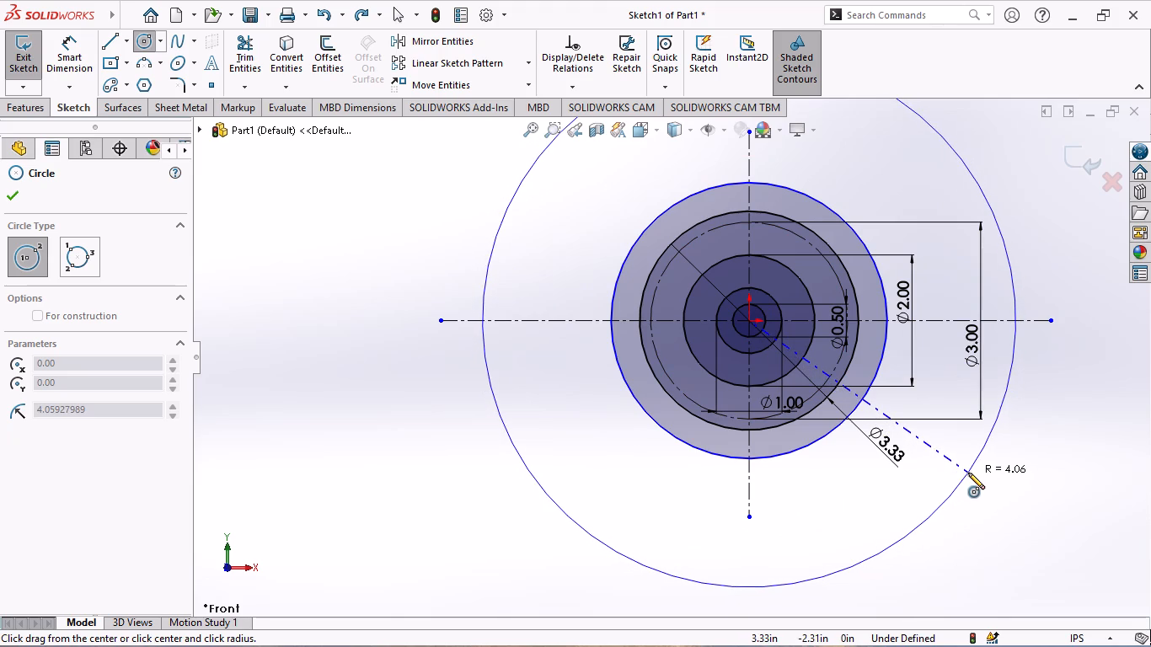
Undo the 3 in circle's conversion to construction geometry and the 3.333 in diameter dimension.
key("ctrl+z")
key("ctrl+z")
key("ctrl+z")
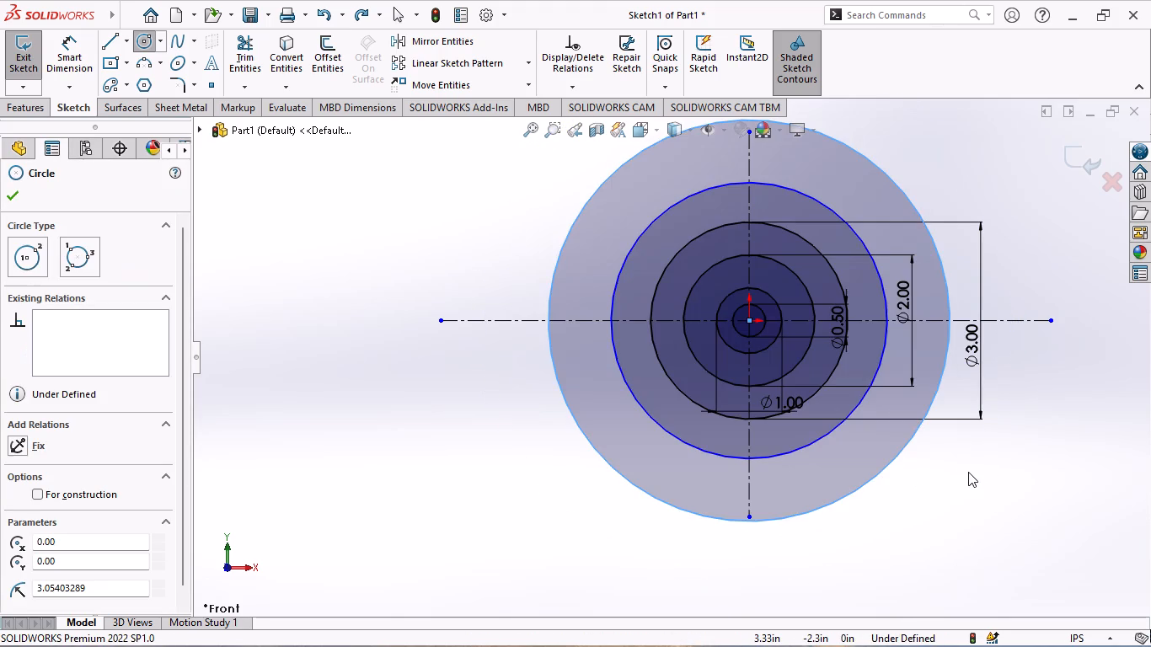
Extend the vertical centerline by moving its upper endpoint to about 10.19 in above the origin.
scroll(968, 472, "up", 2)
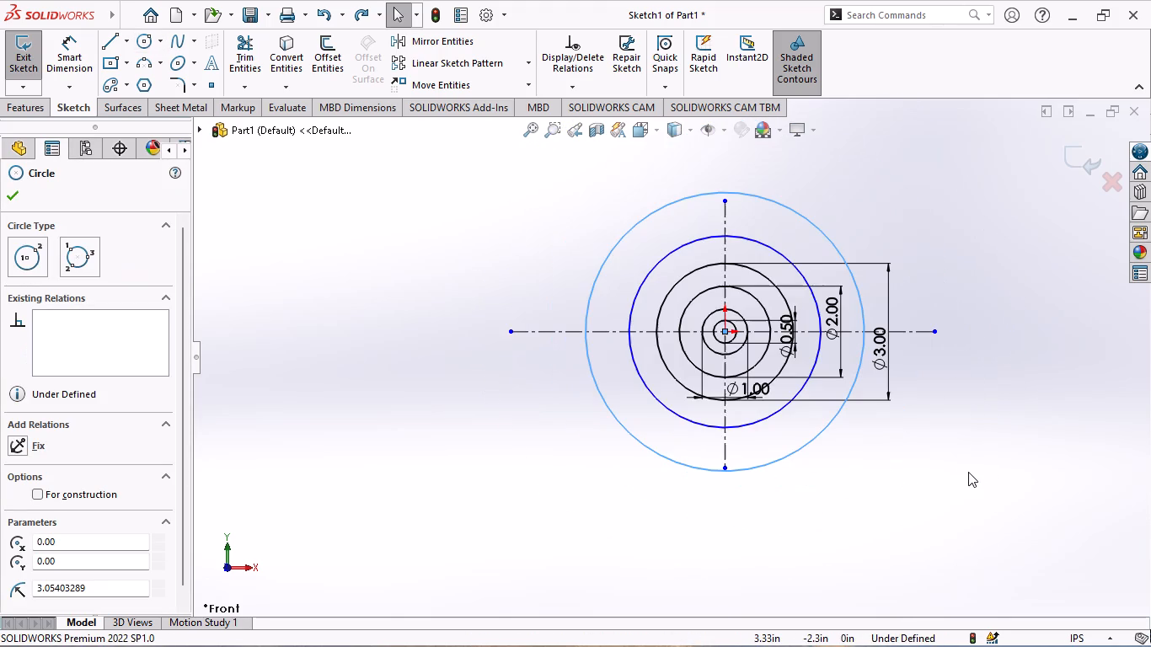
scroll(788, 326, "up", 2)
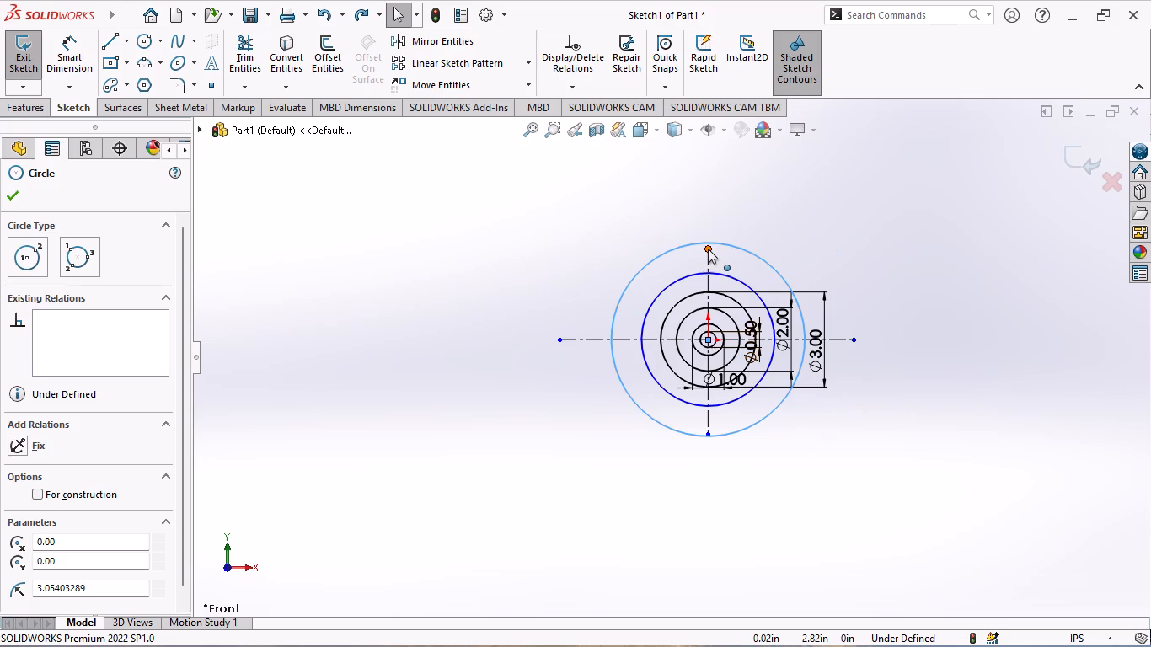
left_click_drag(708, 249, 716, 17)
left_click_drag(710, 101, 709, 128)
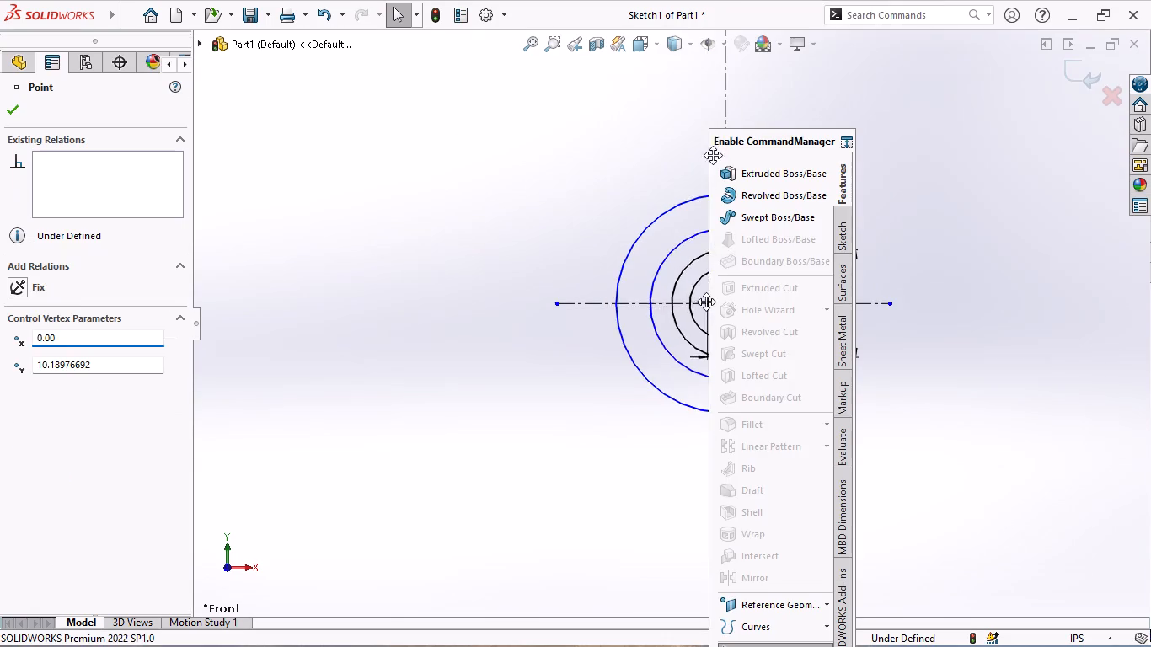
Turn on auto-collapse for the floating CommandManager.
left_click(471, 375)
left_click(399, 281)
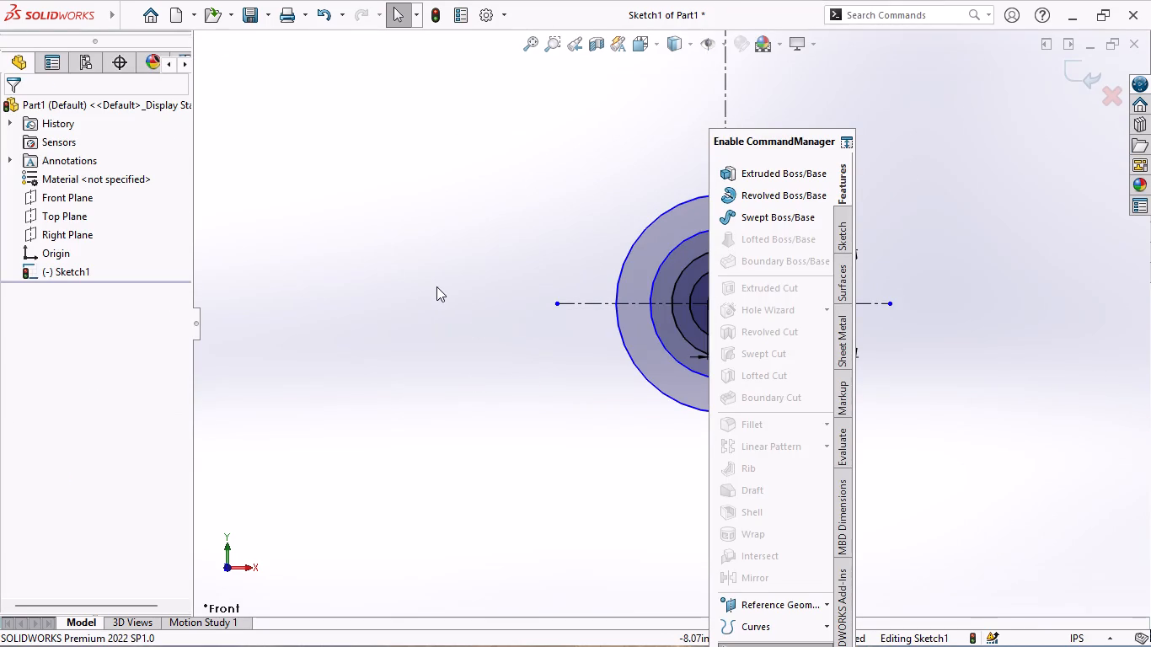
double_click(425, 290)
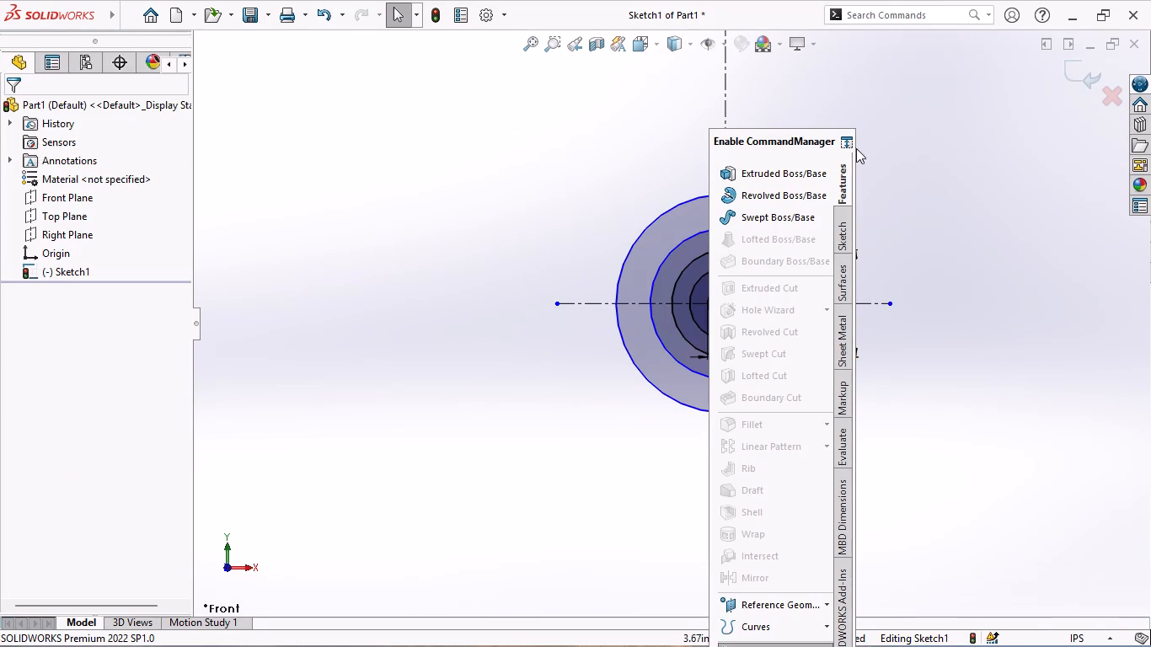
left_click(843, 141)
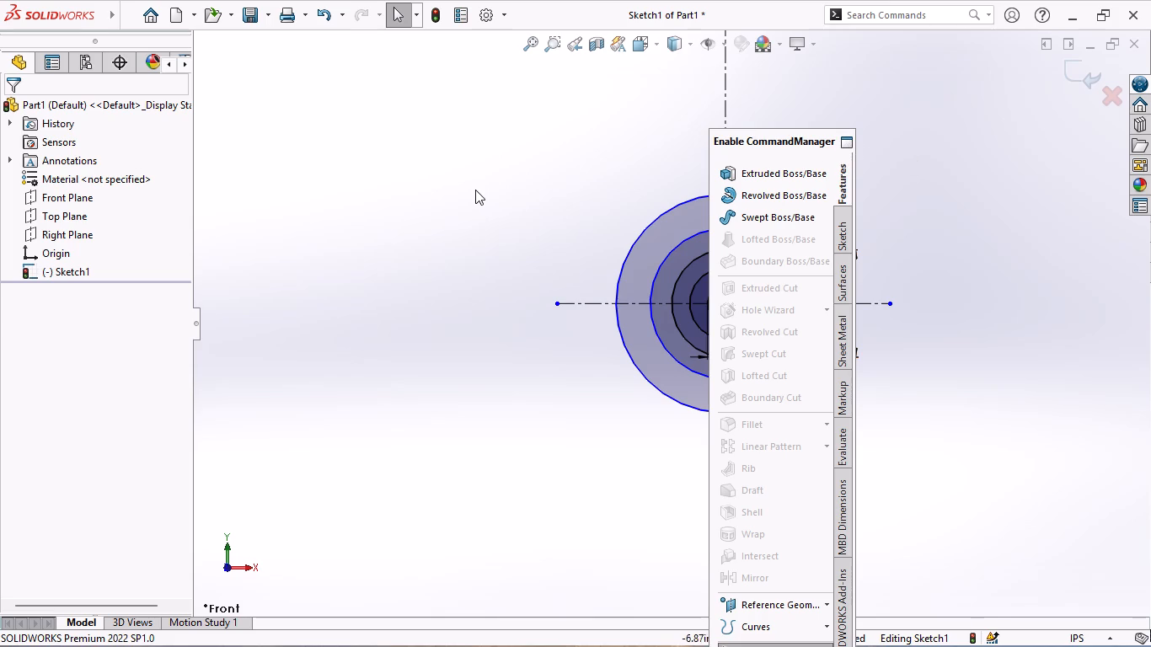
Undo the vertical centerline's extension and the drawing of the two outermost circles.
key("ctrl+z")
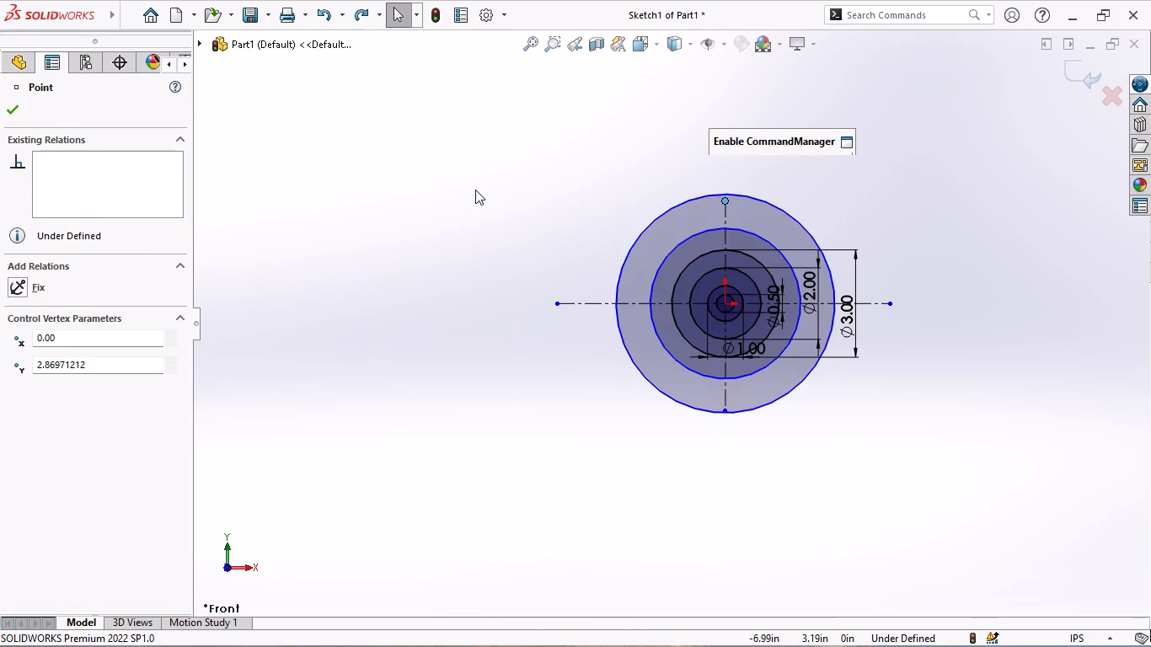
key("ctrl+z")
key("ctrl+z")
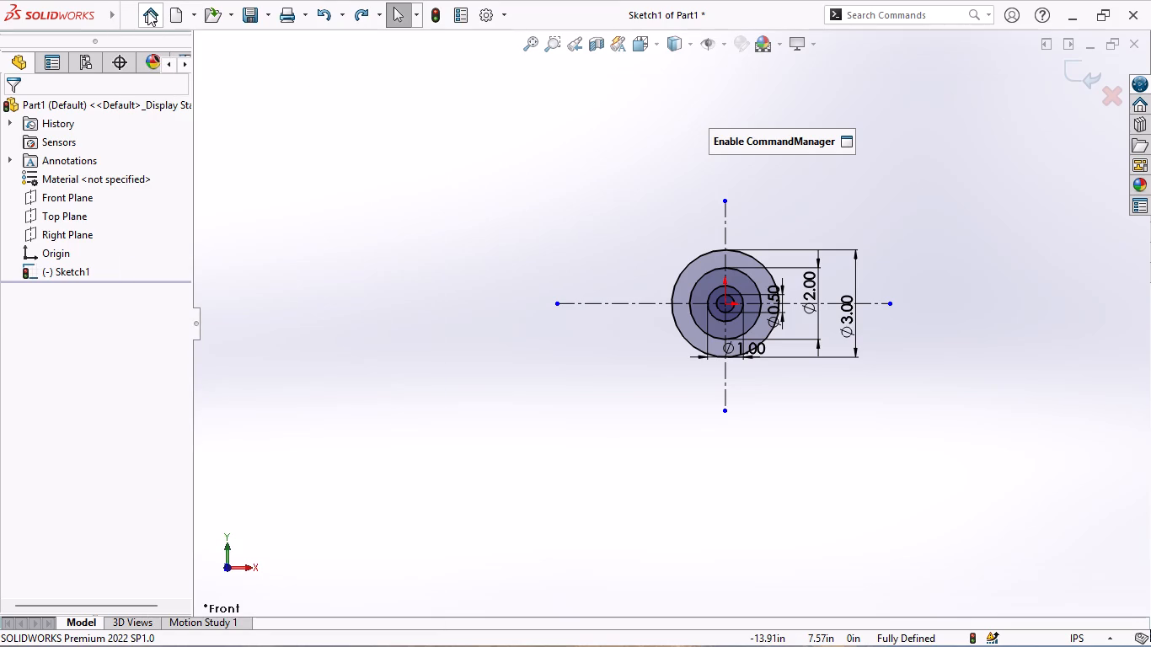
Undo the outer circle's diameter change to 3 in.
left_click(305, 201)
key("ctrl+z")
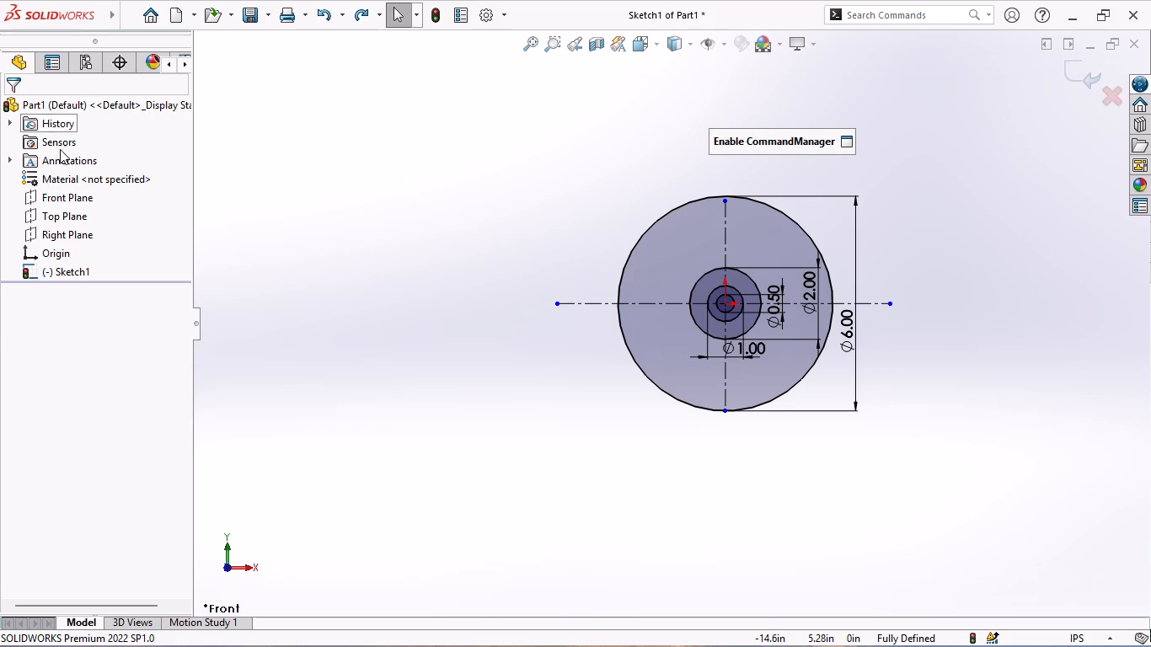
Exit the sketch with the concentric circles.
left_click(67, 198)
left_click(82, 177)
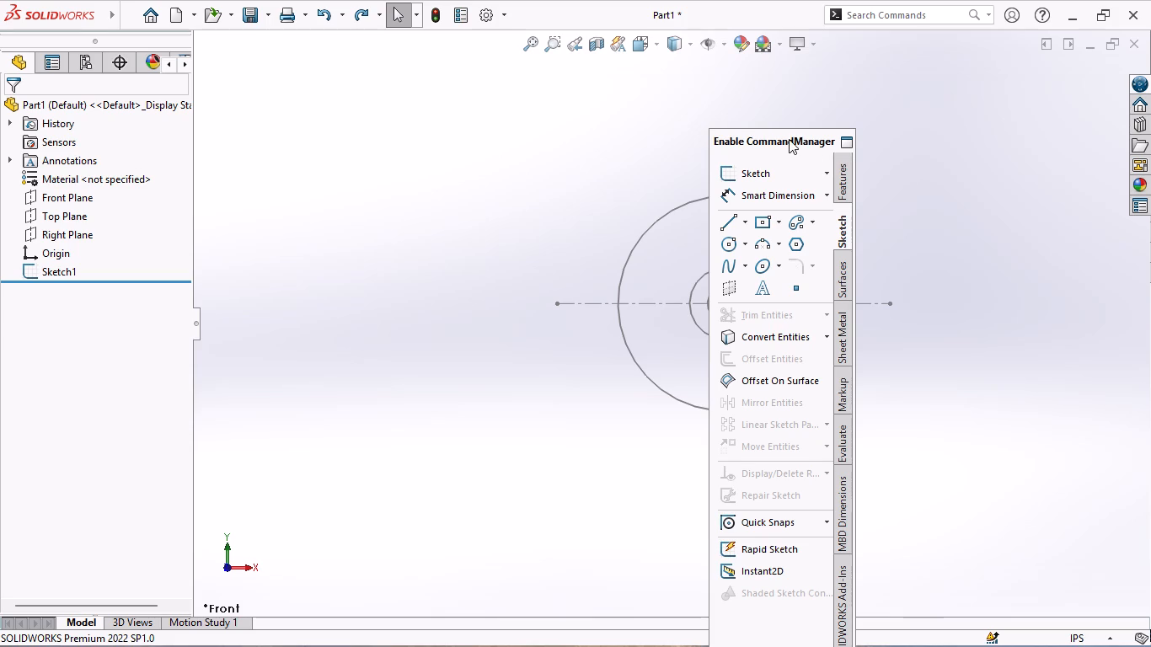
Turn off auto-collapse for the floating CommandManager and dock it above the graphics area.
left_click_drag(790, 136, 526, 103)
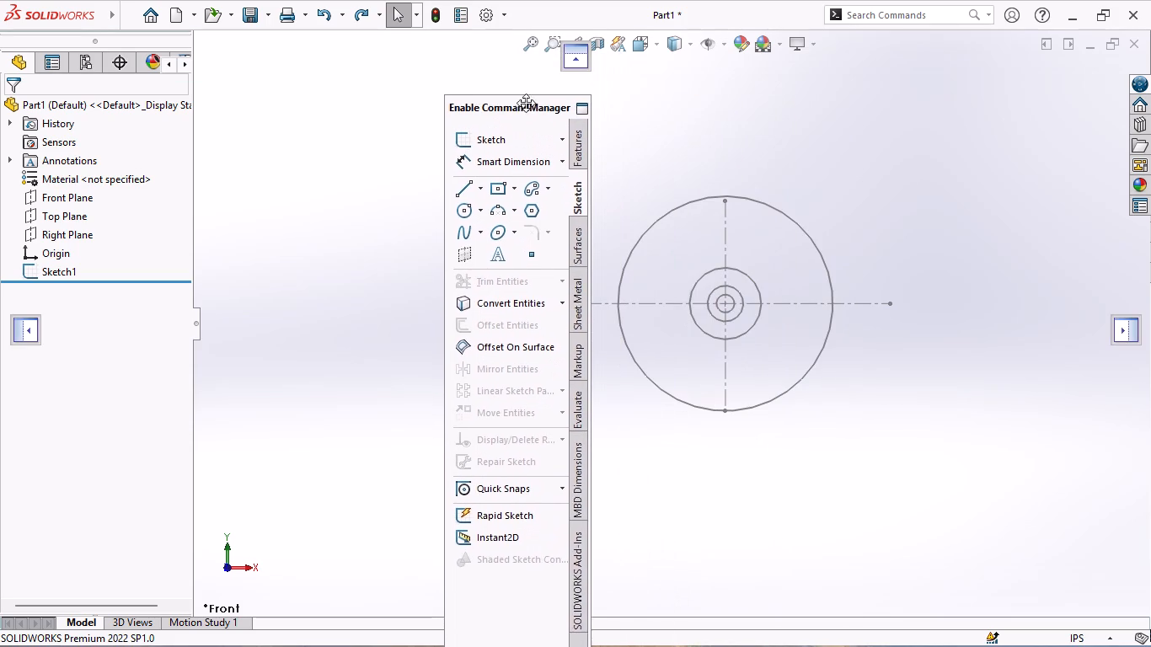
left_click_drag(526, 103, 1083, 294)
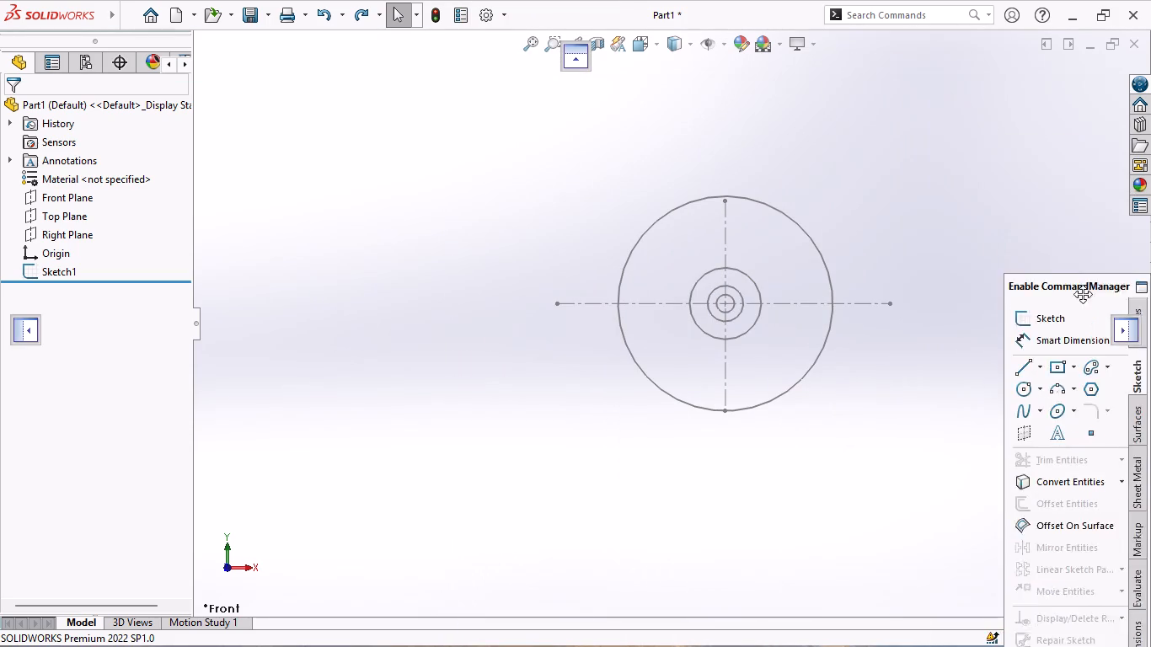
left_click_drag(1083, 294, 933, 219)
left_click(986, 219)
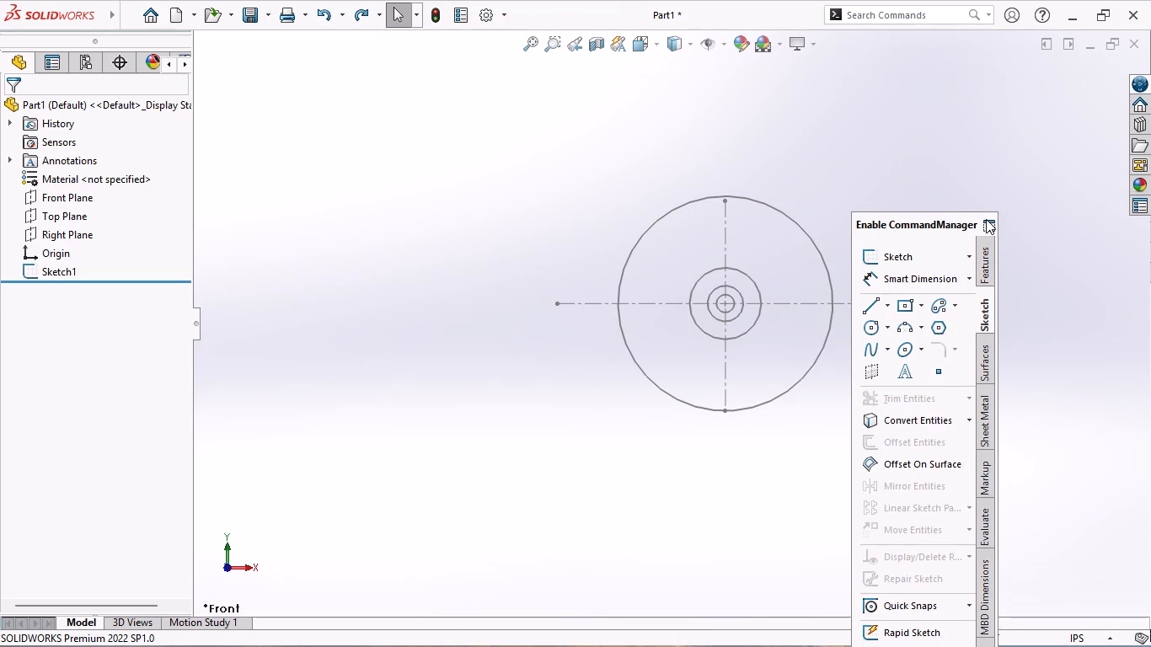
left_click(912, 221)
left_click_drag(912, 221, 913, 173)
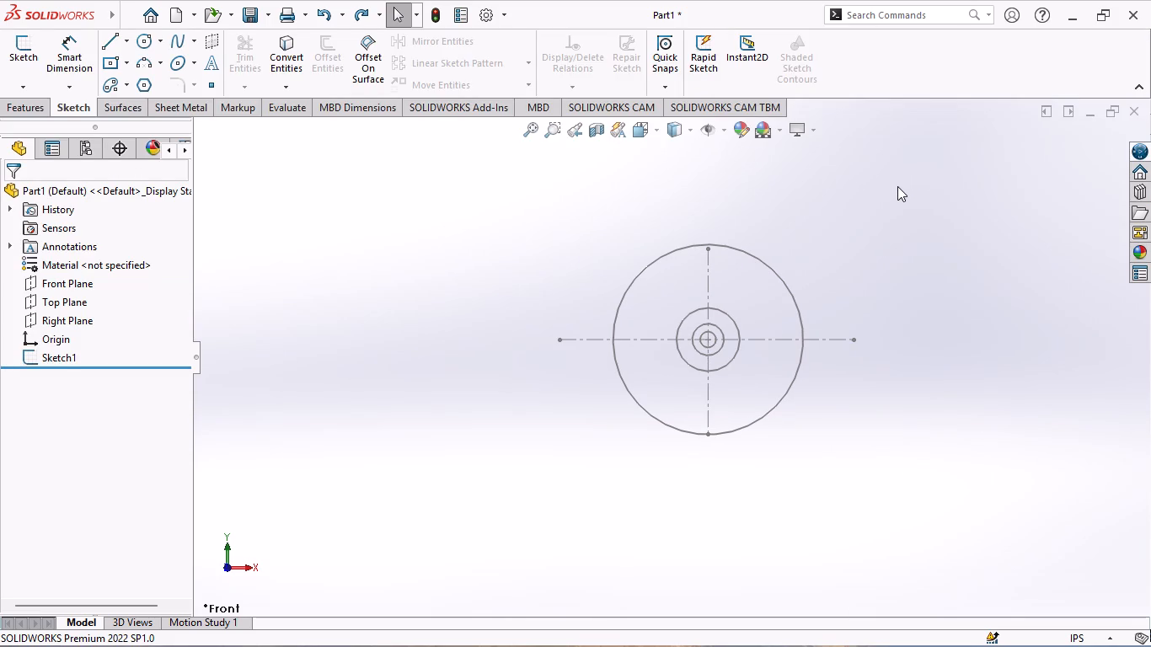
Reopen the concentric-circle sketch for editing.
left_click_drag(531, 263, 822, 218)
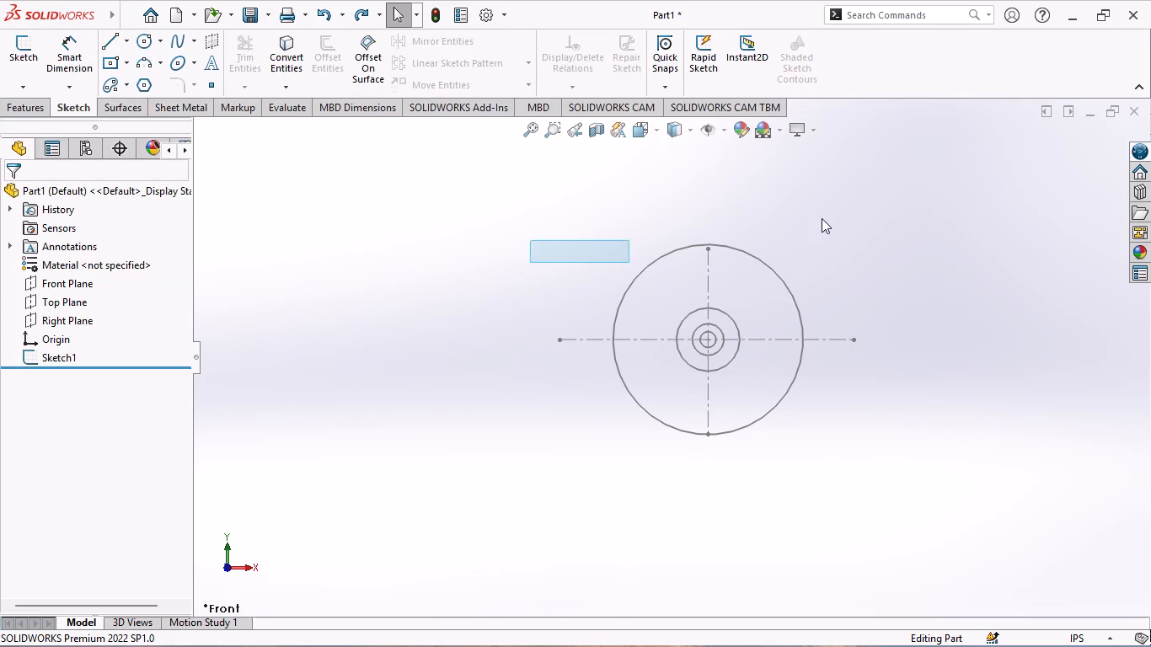
left_click_drag(822, 218, 920, 505)
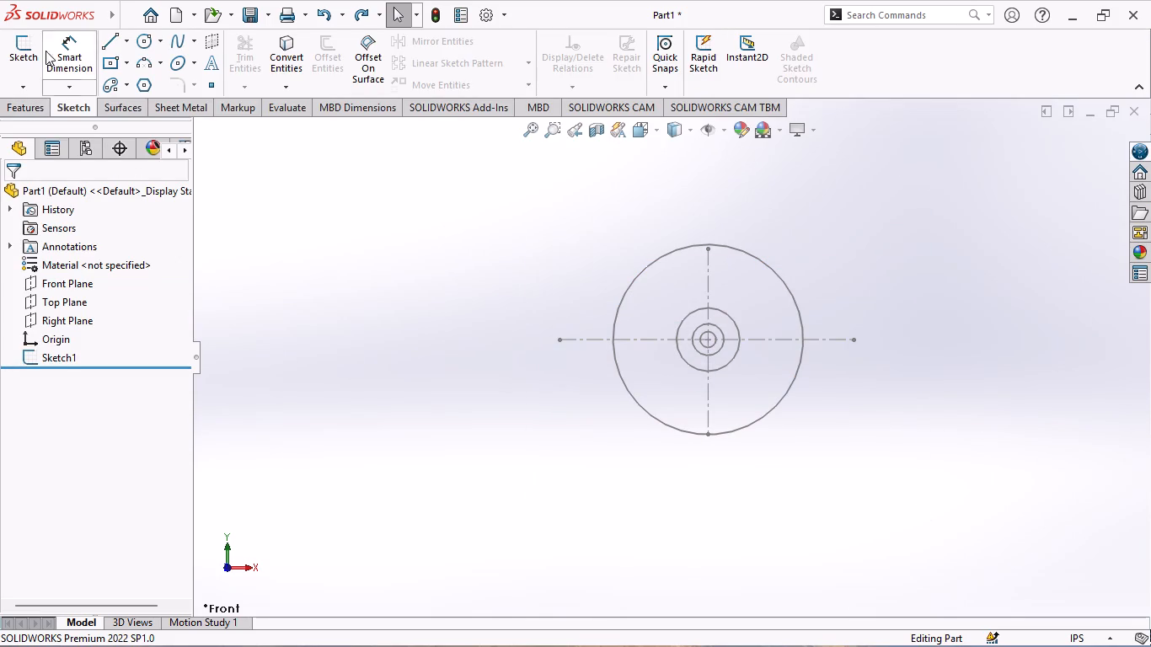
left_click(18, 43)
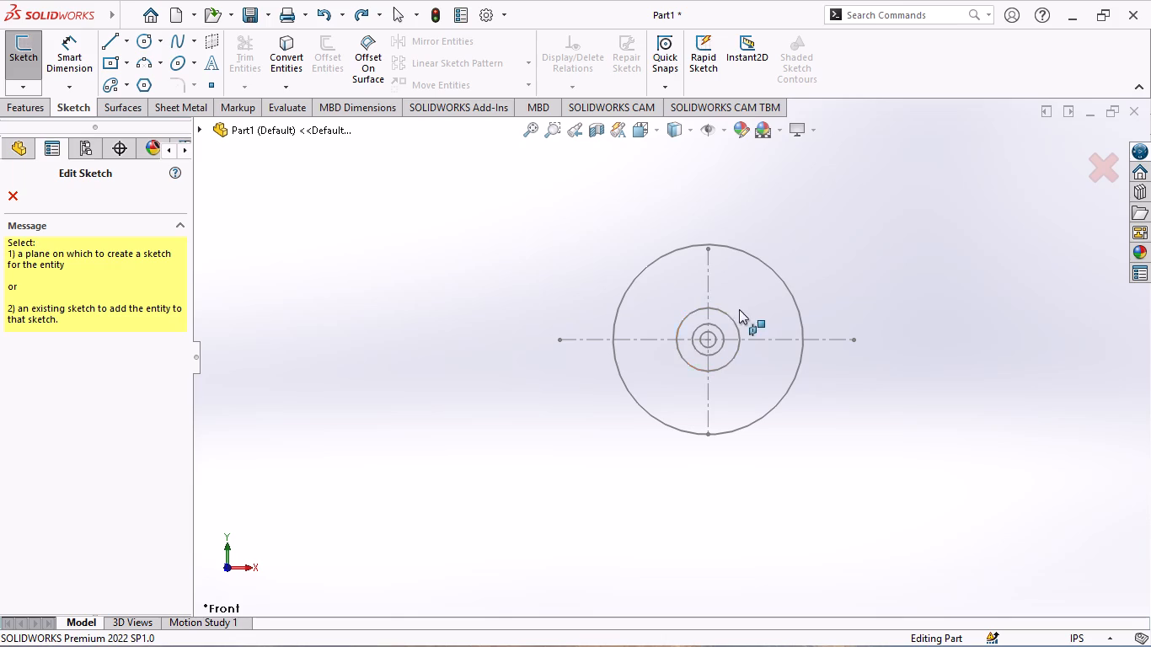
left_click(629, 284)
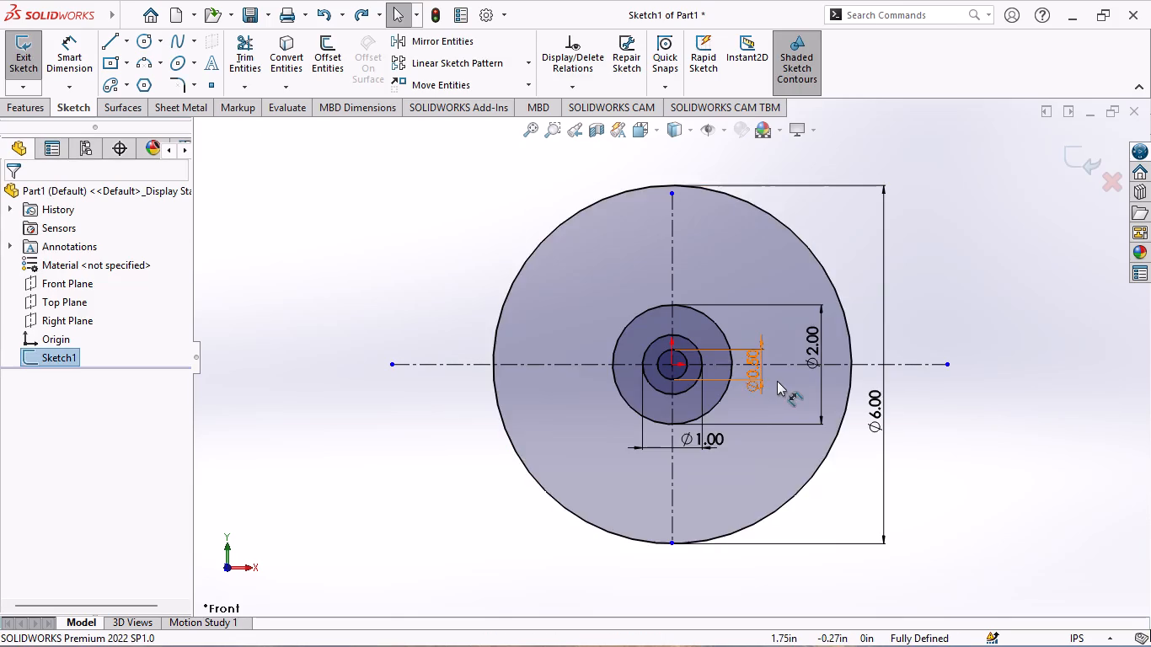
scroll(752, 398, "up", 2)
scroll(766, 388, "down", 2)
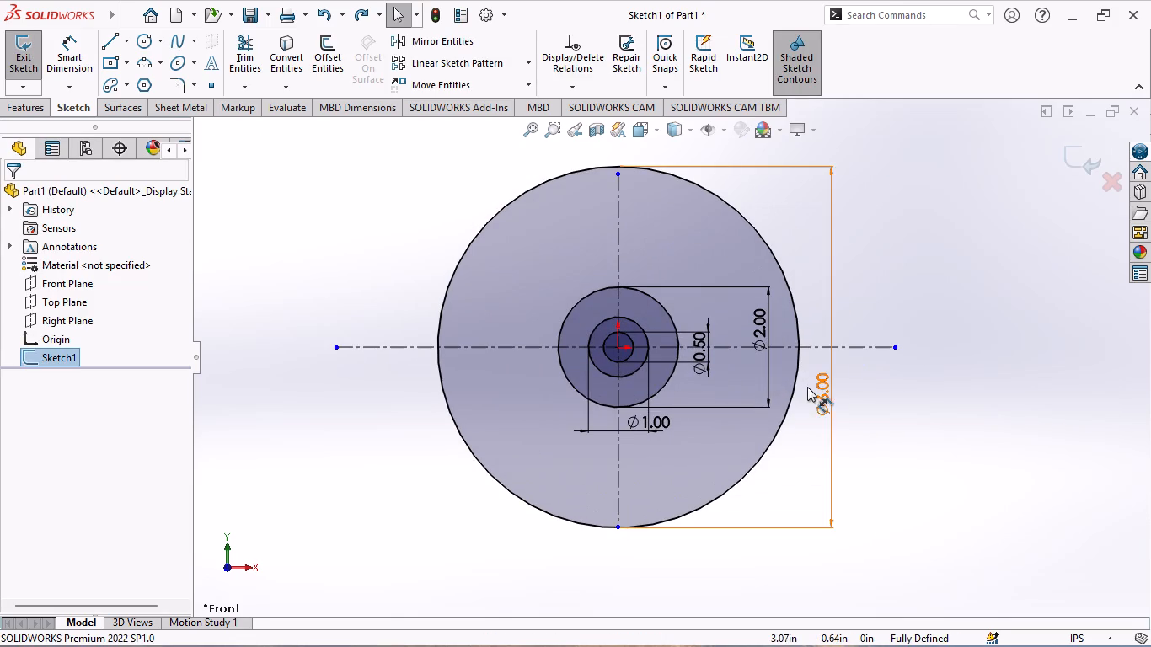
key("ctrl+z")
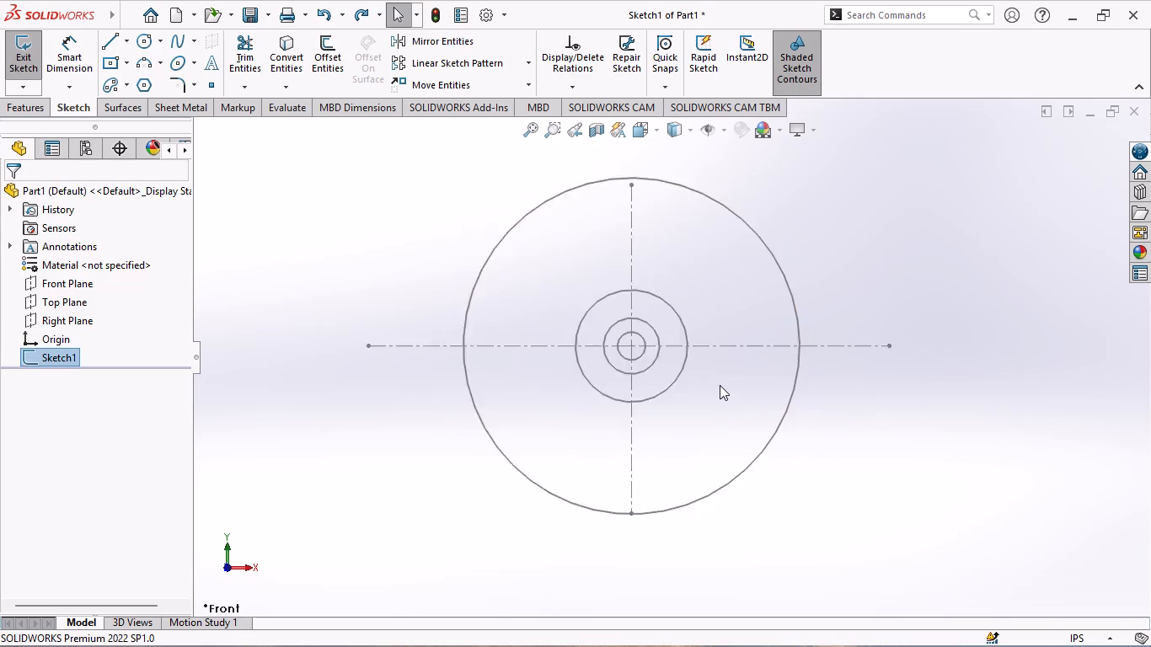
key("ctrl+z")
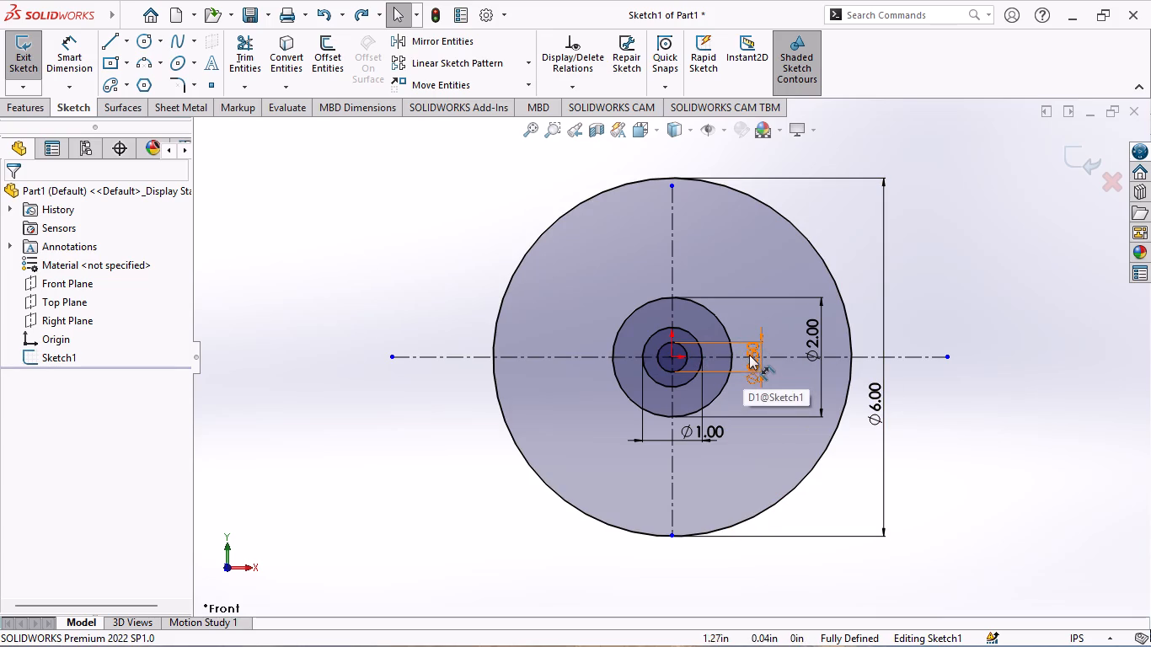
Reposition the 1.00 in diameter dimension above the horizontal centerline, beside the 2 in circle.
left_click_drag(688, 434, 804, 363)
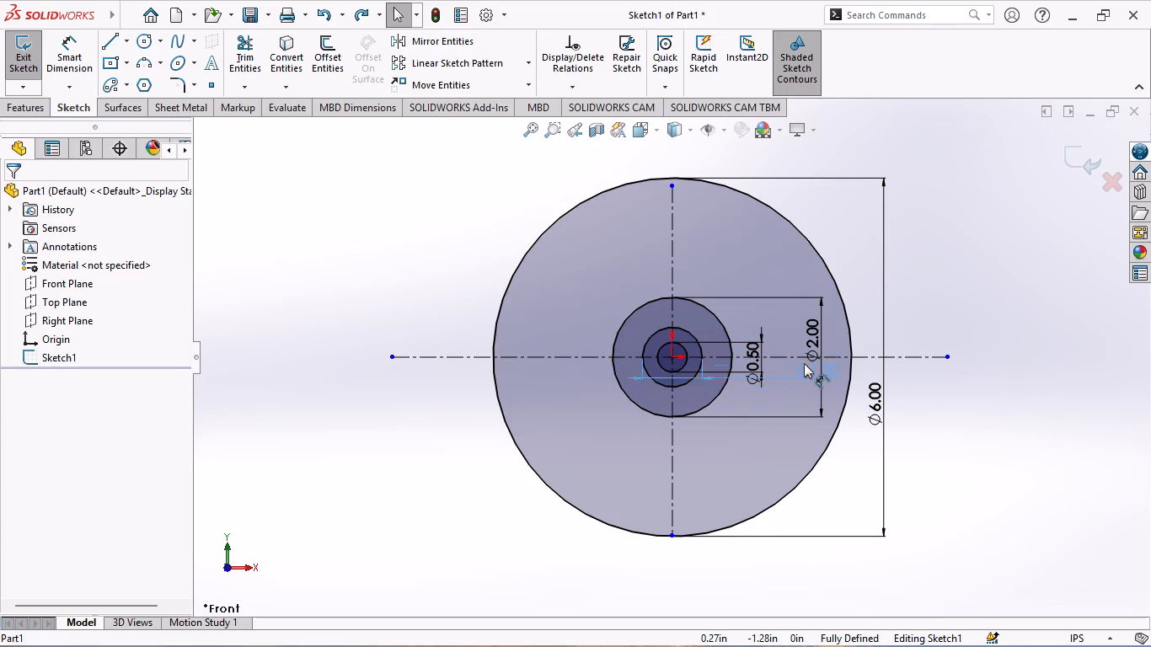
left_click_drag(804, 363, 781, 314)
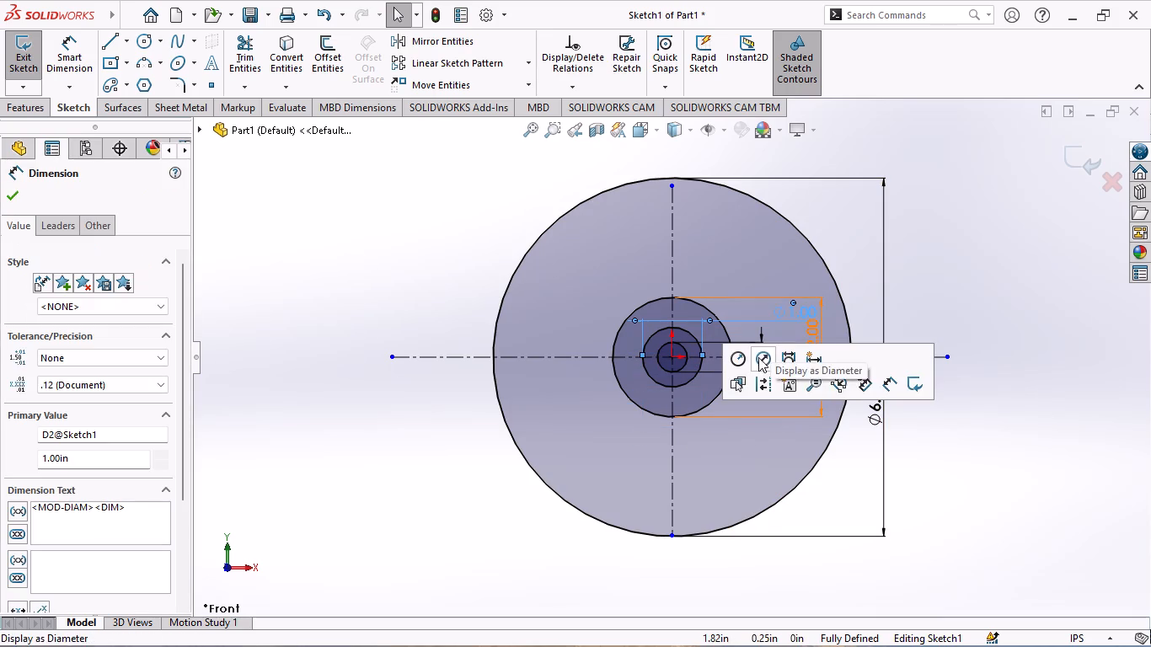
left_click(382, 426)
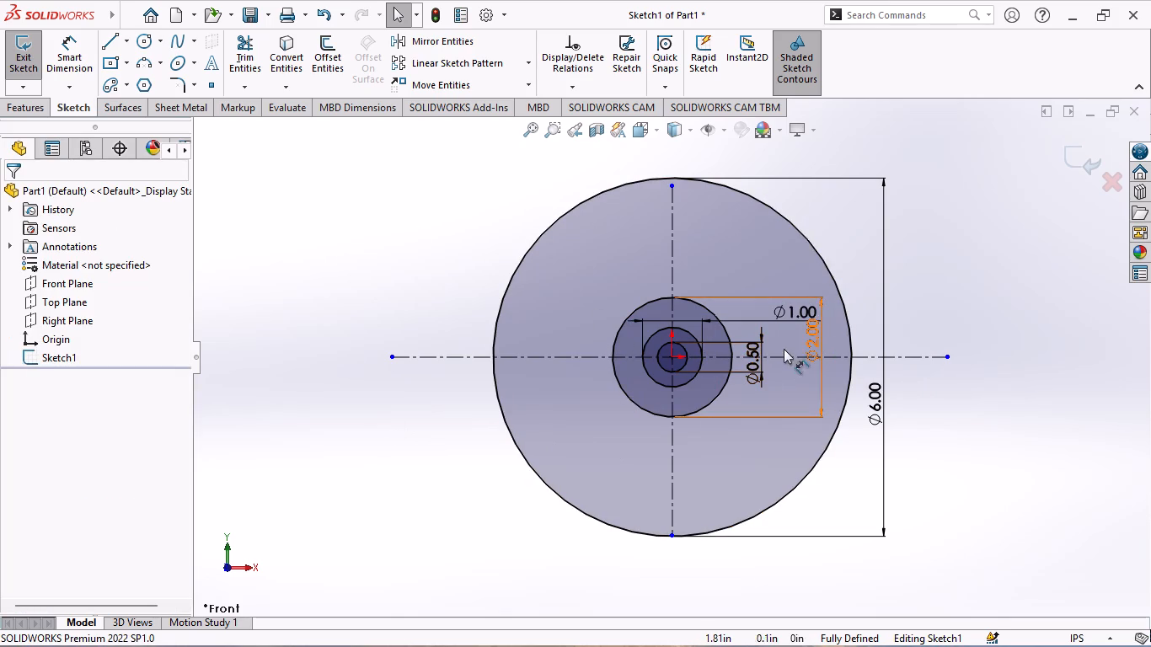
Delete the 1.00 in diameter dimension and dimension that circle again at 1 in, between the 0.50 and 2.00 in dimensions.
right_click(787, 319)
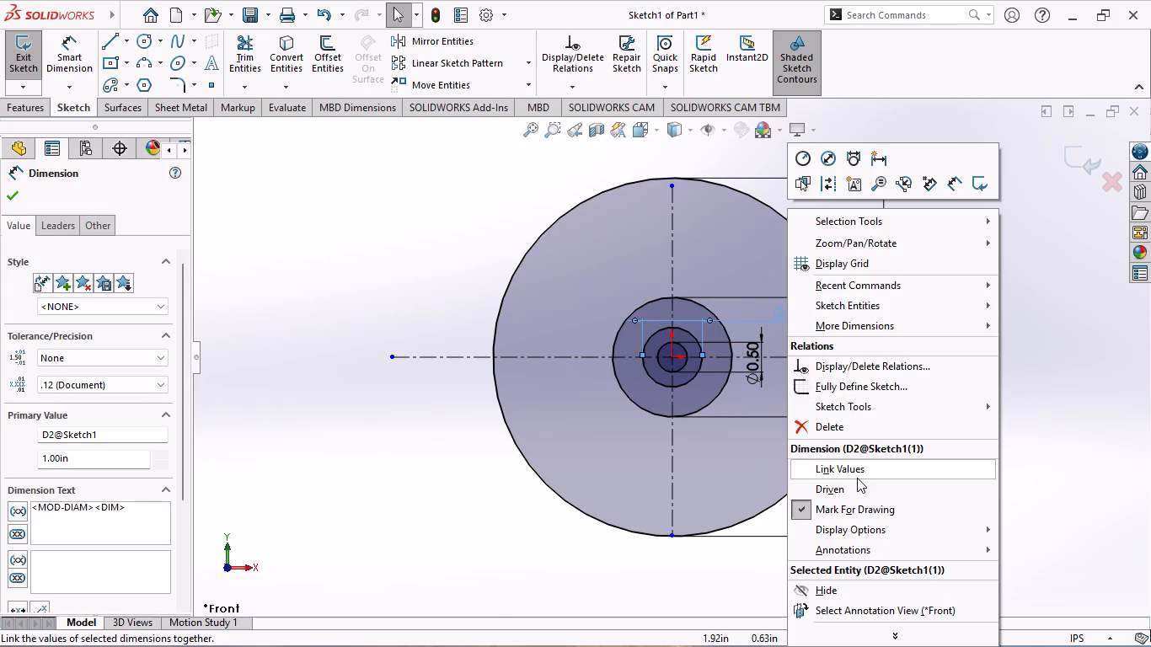
left_click(854, 427)
left_click(57, 51)
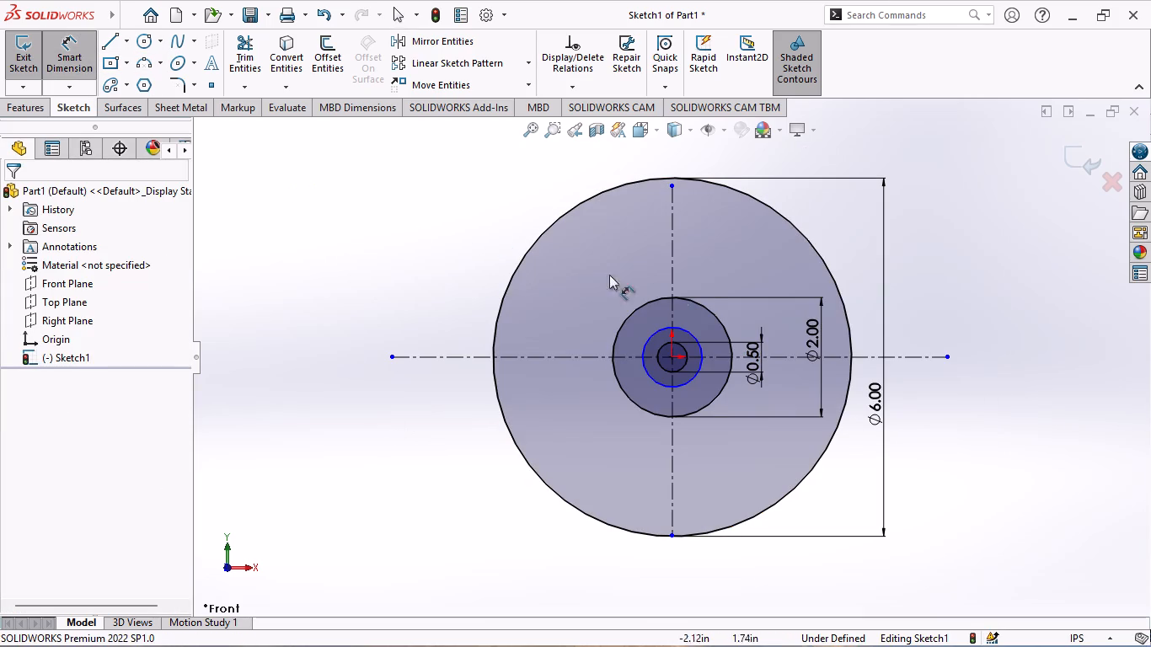
left_click(681, 382)
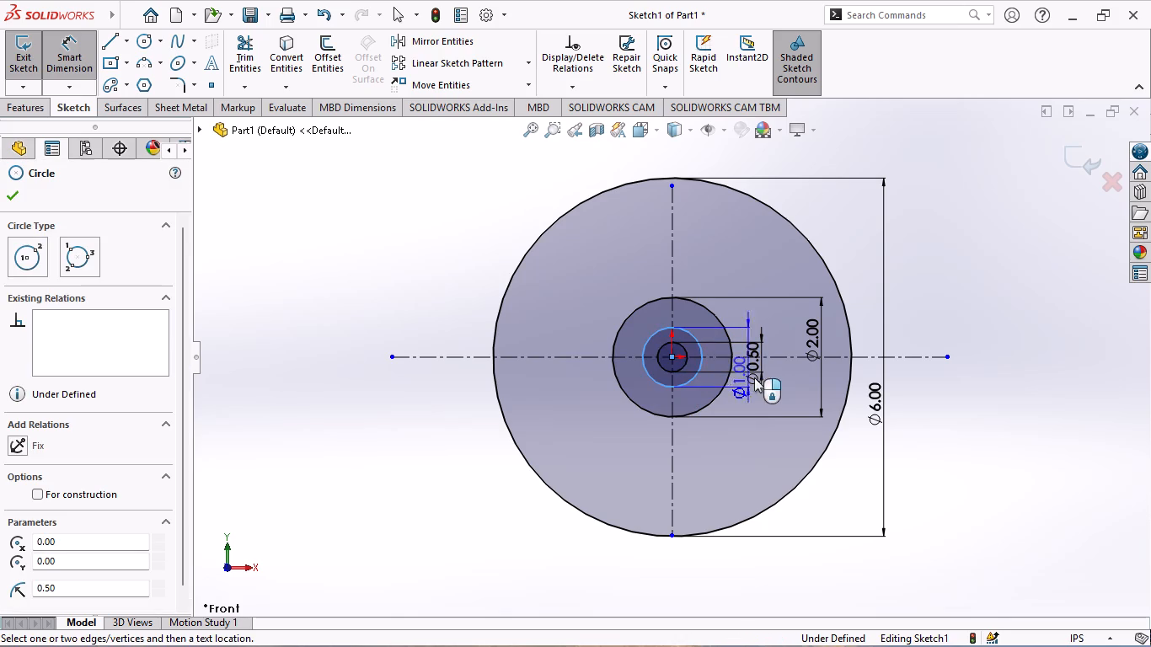
left_click(792, 385)
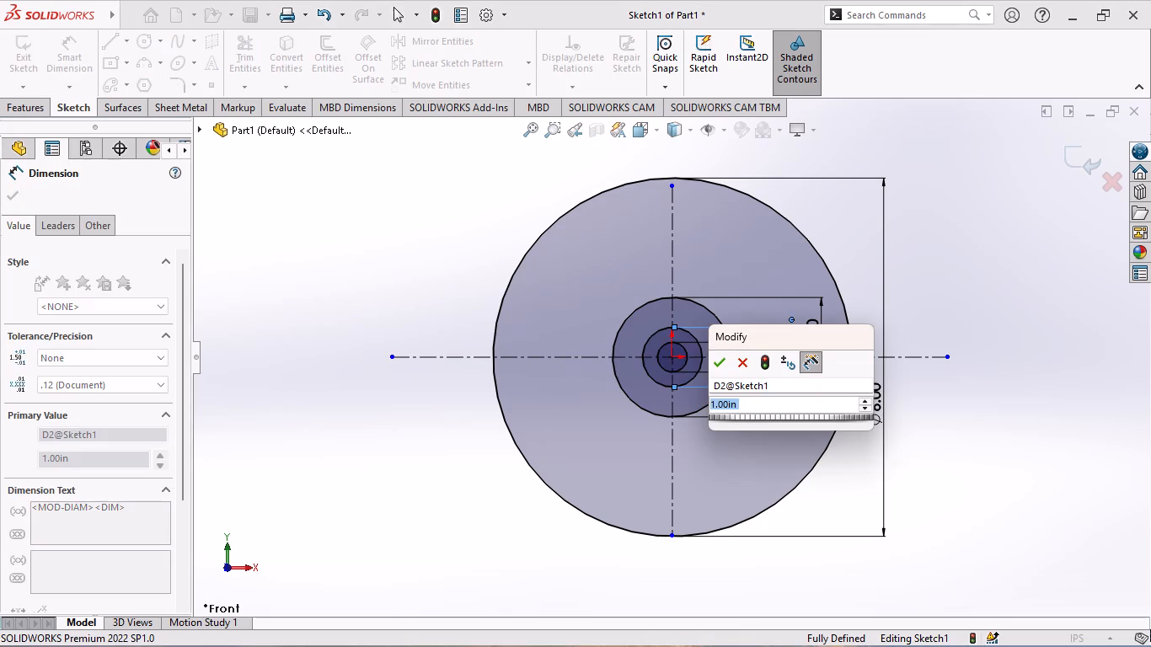
left_click(720, 363)
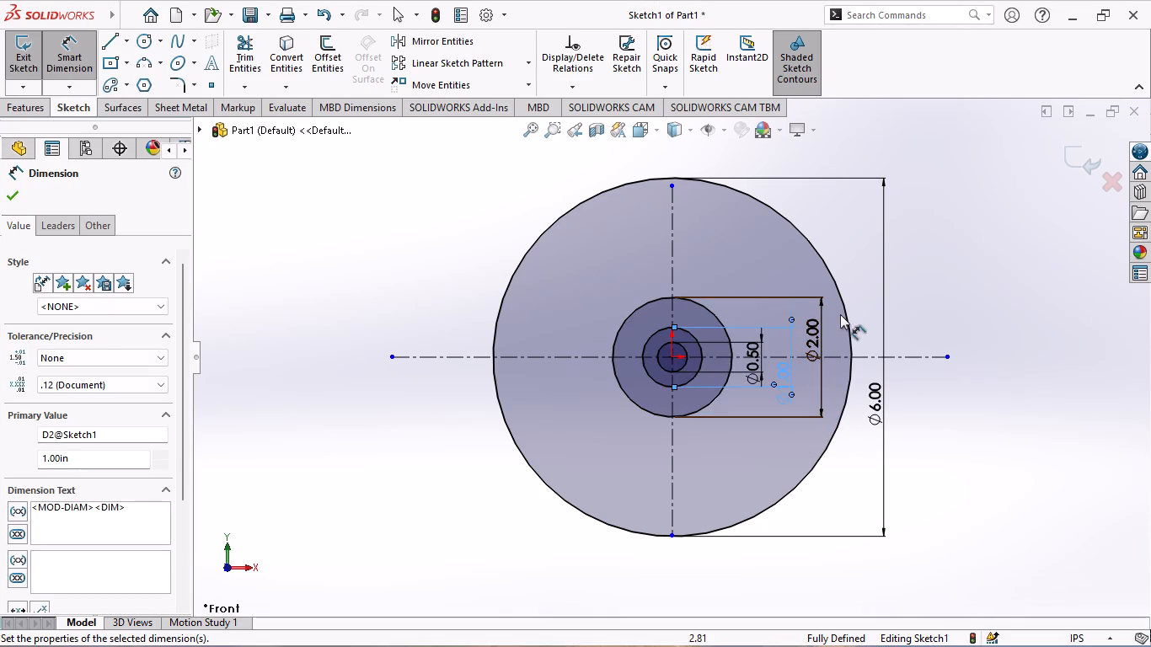
Set the outermost circle's diameter to 3 in.
double_click(876, 390)
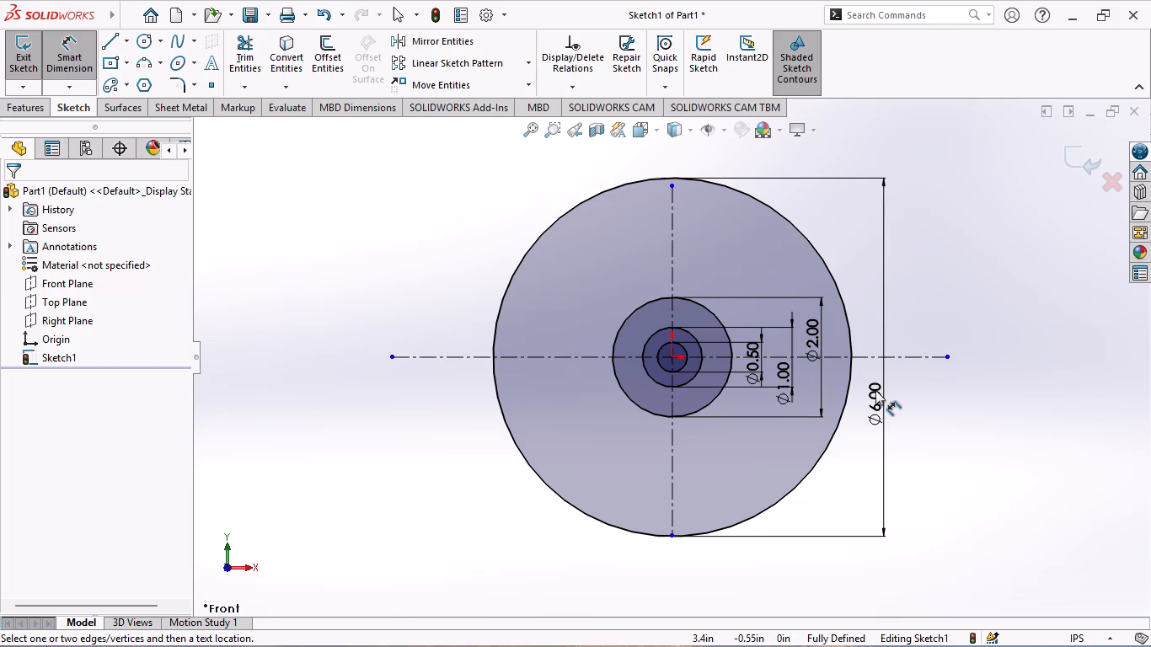
double_click(872, 392)
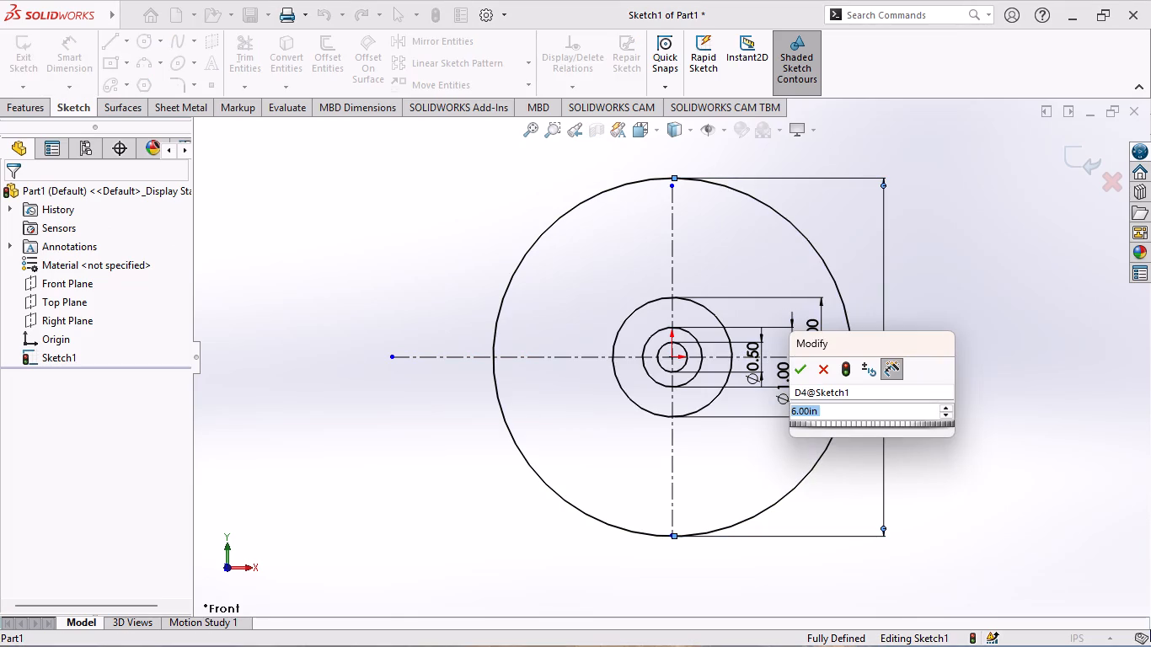
key("3")
key("Return")
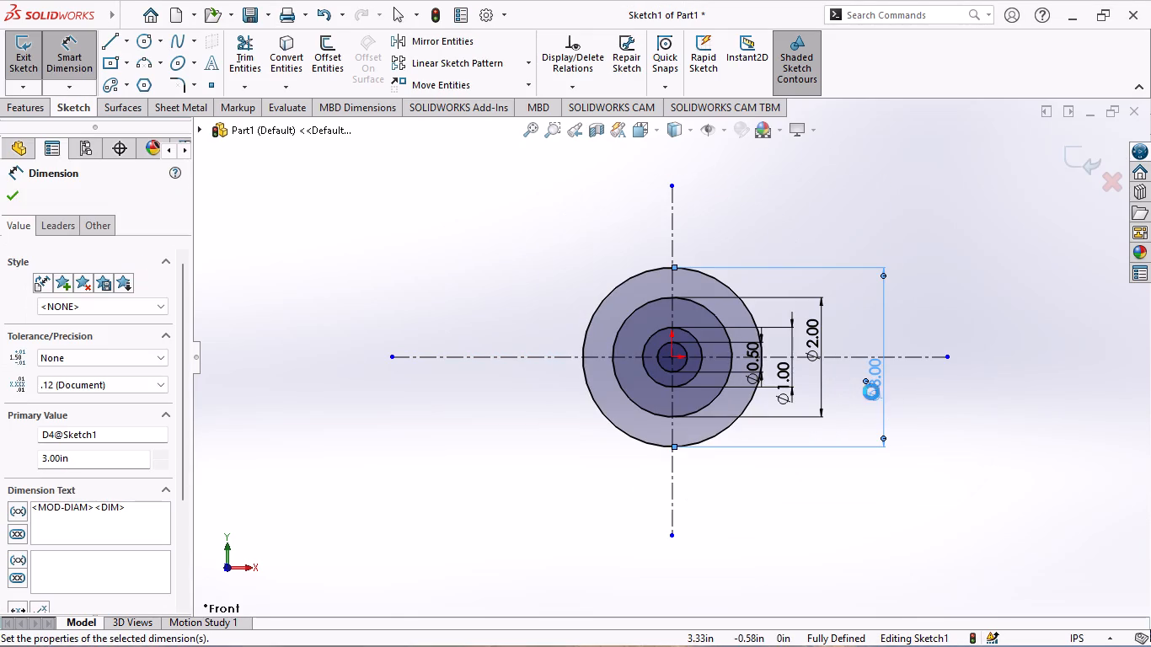
left_click(14, 195)
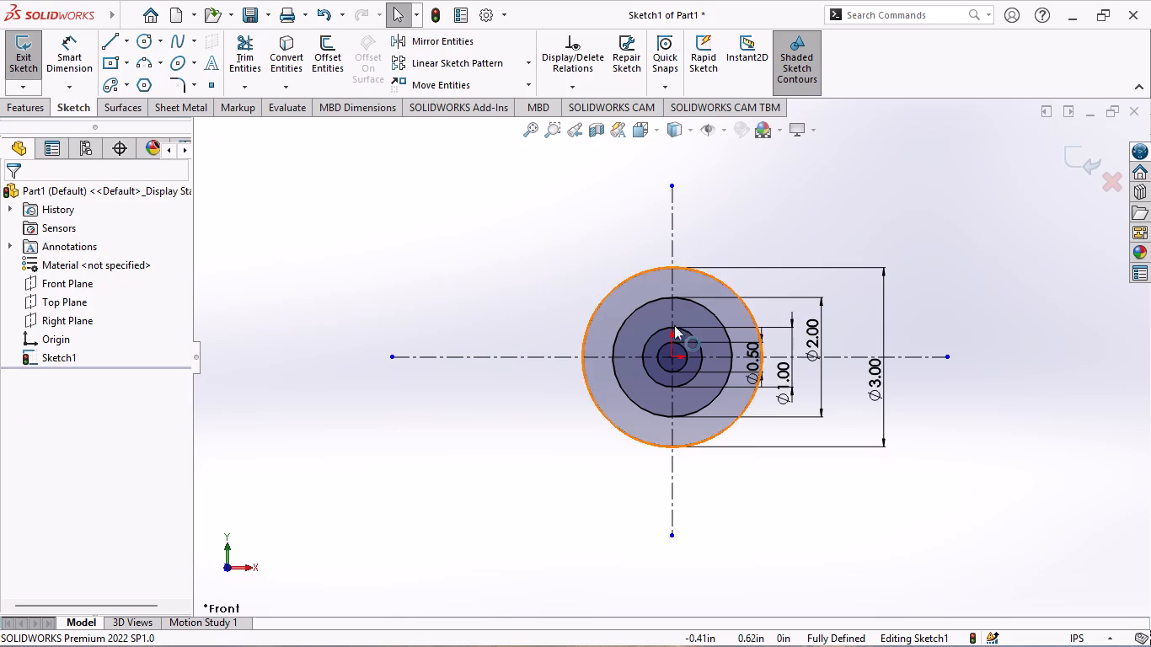
Convert the outermost 3 in circle to construction geometry.
left_click(640, 440)
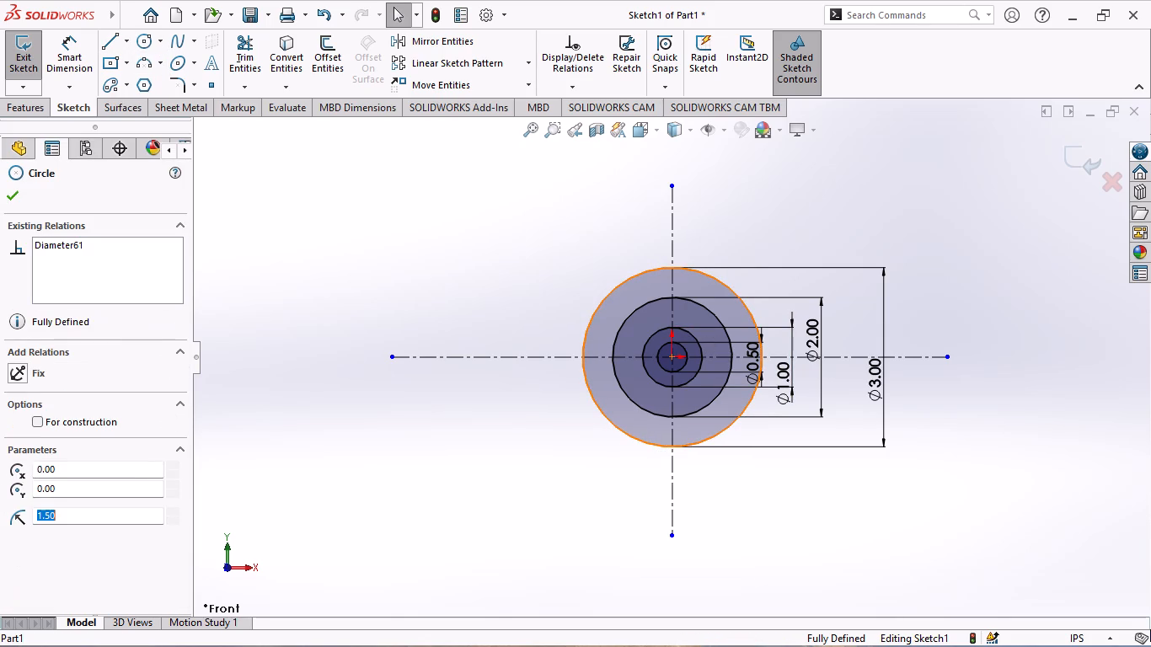
left_click(36, 419)
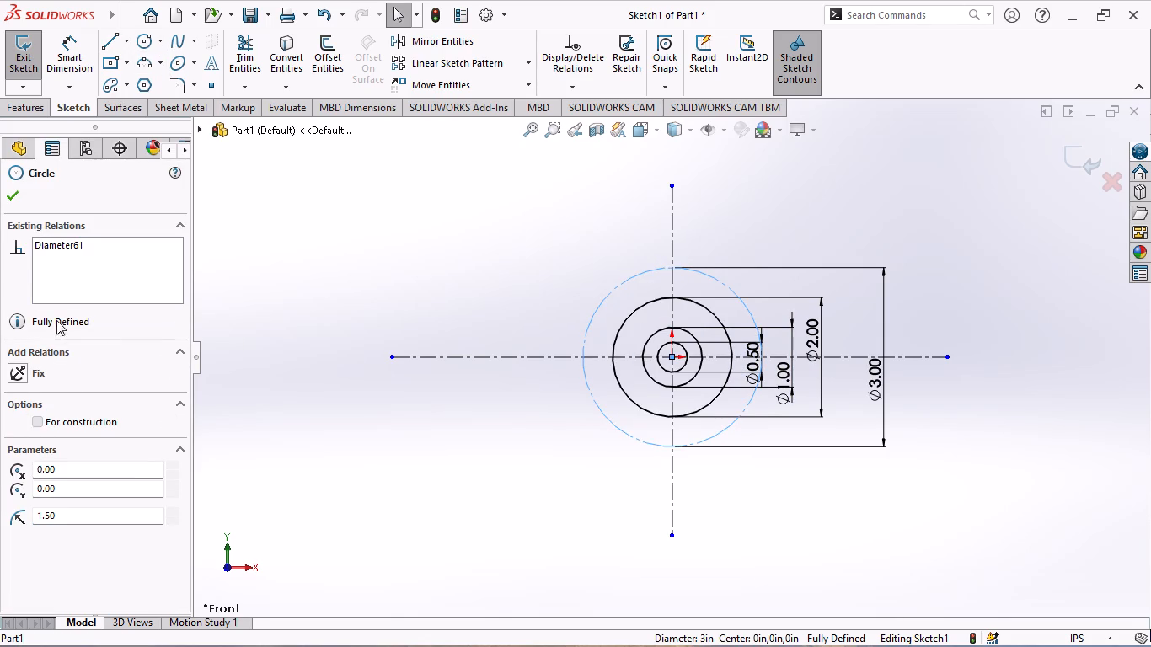
left_click(0, 194)
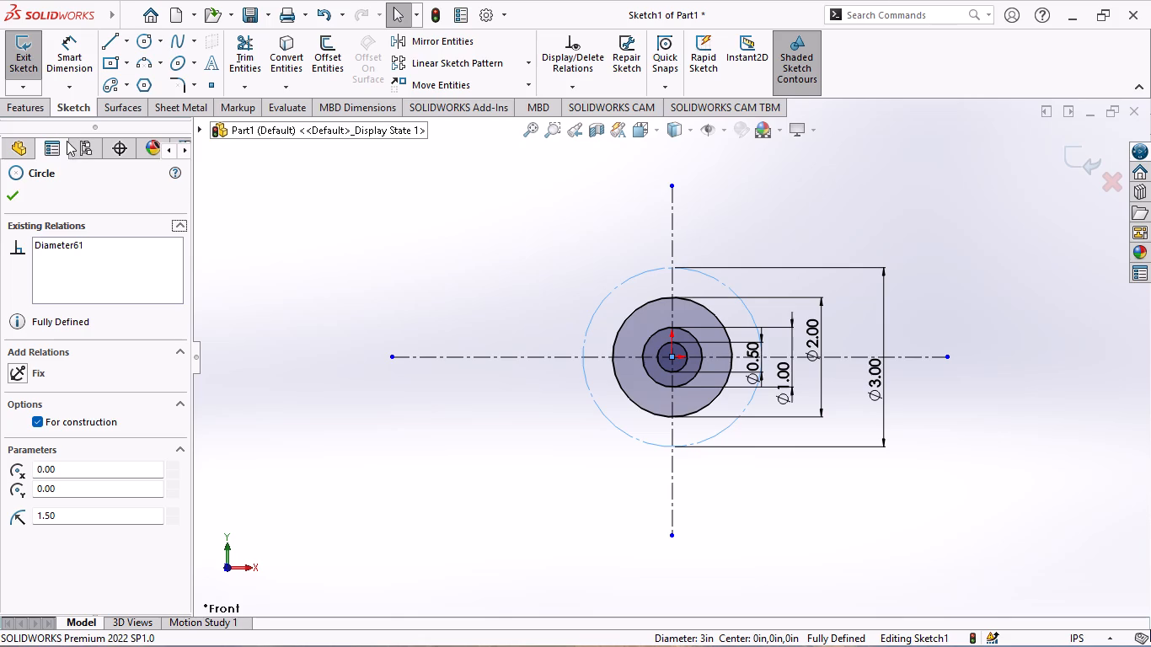
left_click(16, 191)
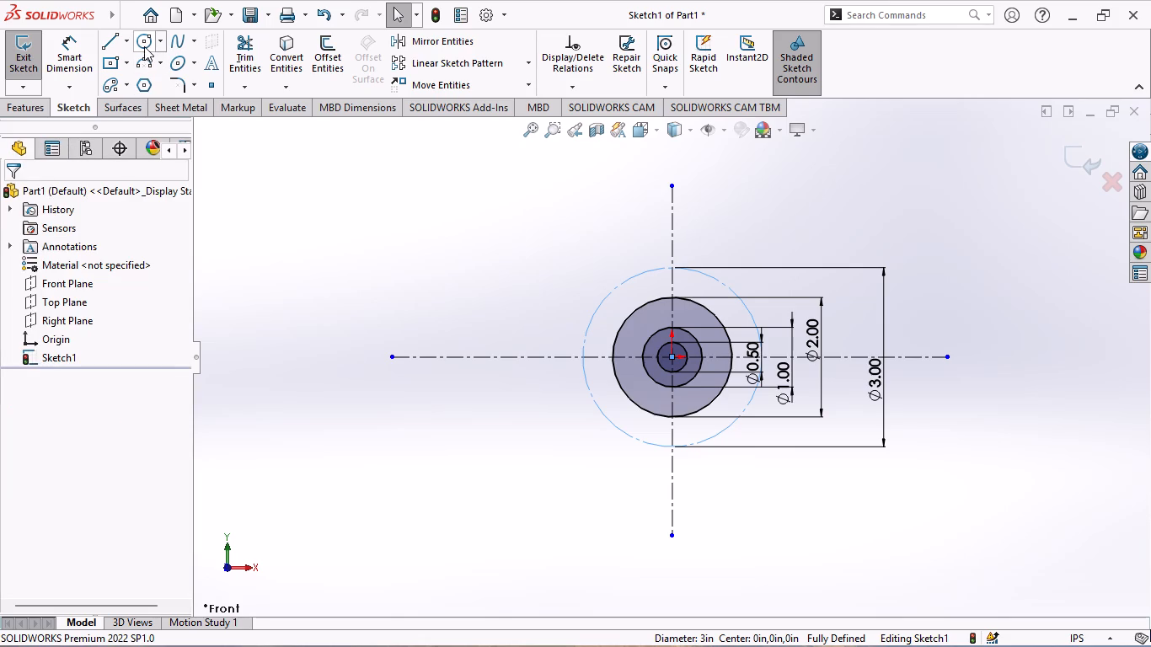
Sketch a circle centered on the origin outside the 3 in construction circle and dimension its diameter to 3.333 in.
left_click(144, 45)
scroll(734, 389, "down", 2)
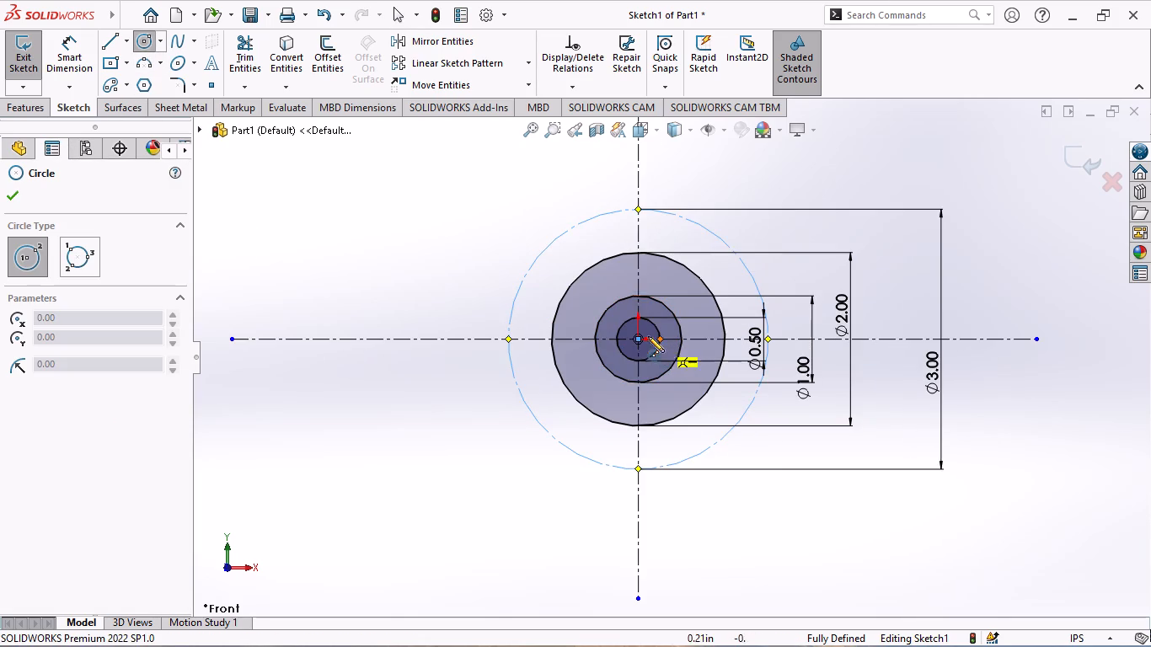
left_click(637, 340)
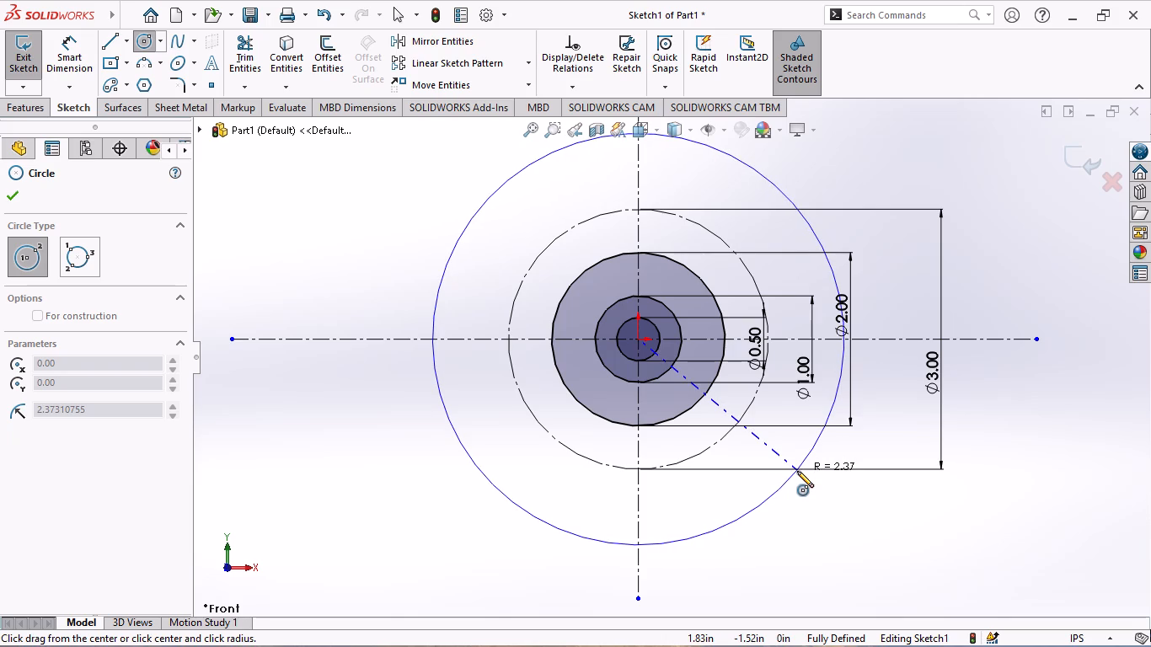
left_click(715, 509)
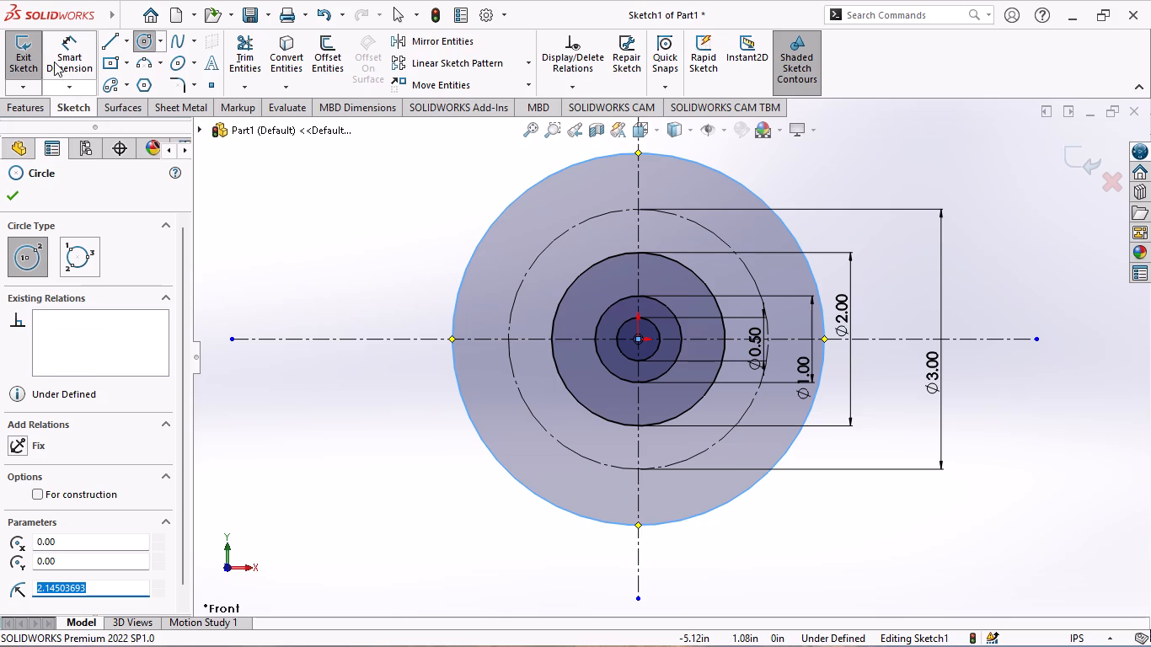
left_click(54, 61)
left_click(704, 513)
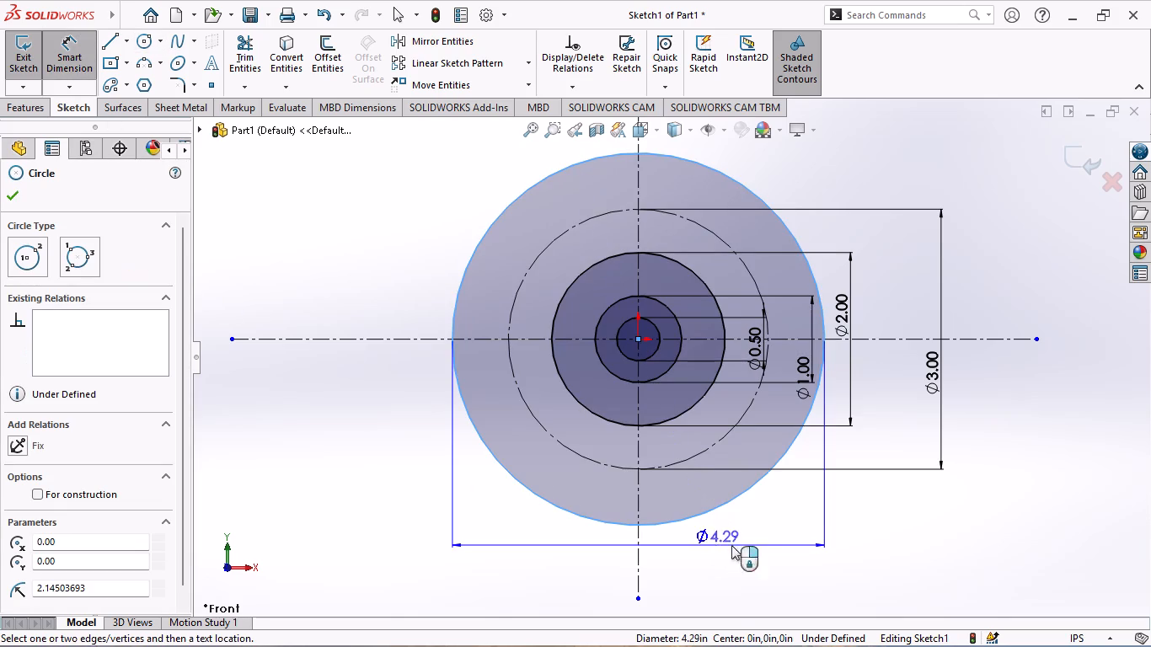
left_click(982, 419)
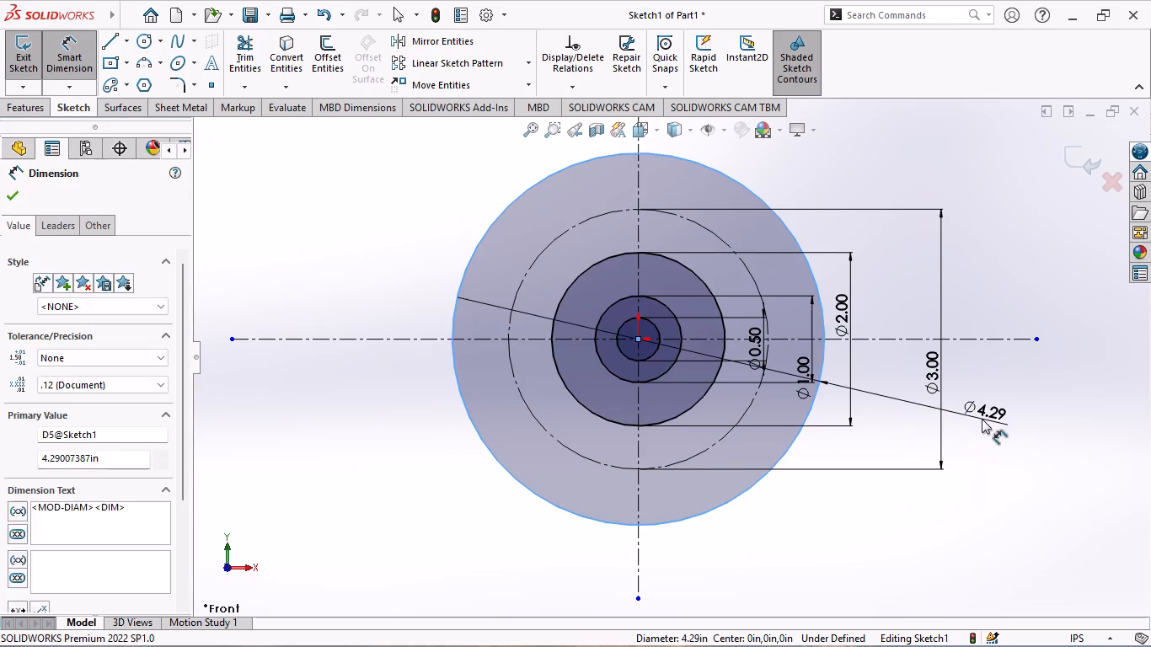
type("3.333")
key("Return")
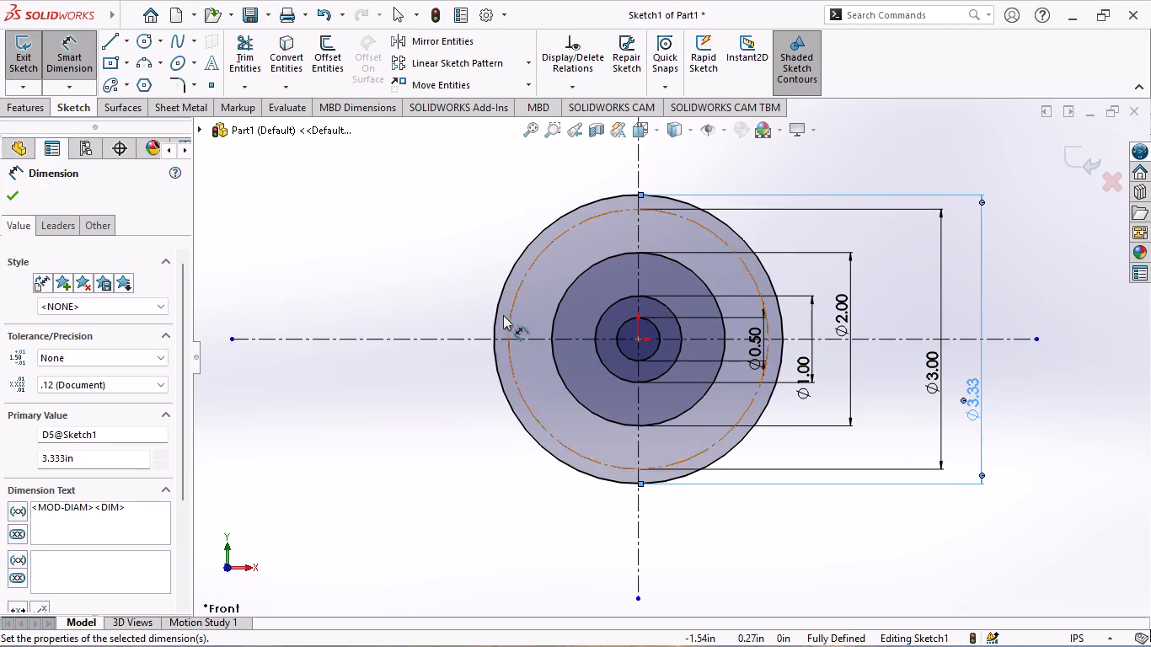
Sketch an origin-centered circle between the 2 in and 3 in circles and dimension it 0.381 in inward from the outermost circle.
left_click(144, 40)
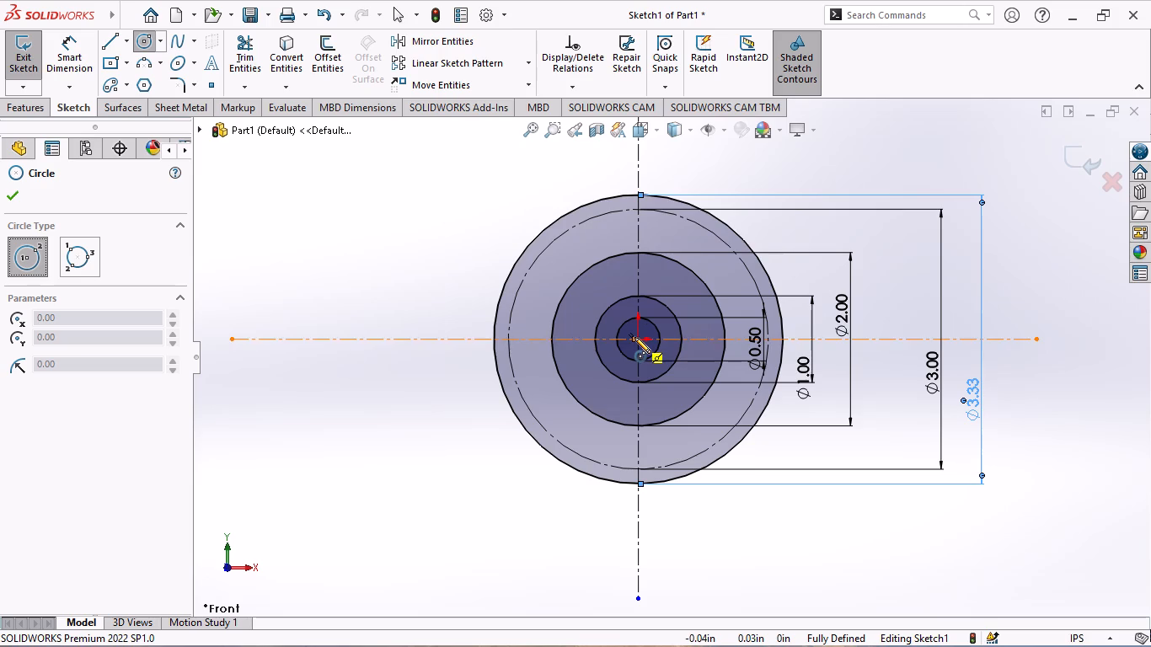
left_click(636, 337)
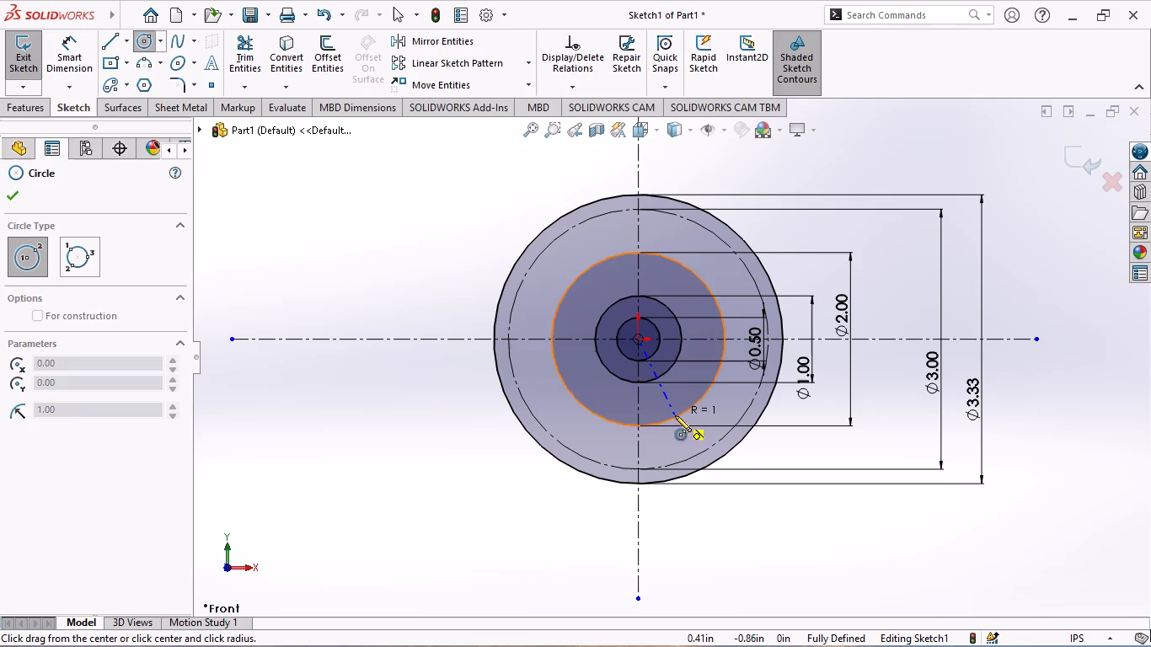
left_click(684, 436)
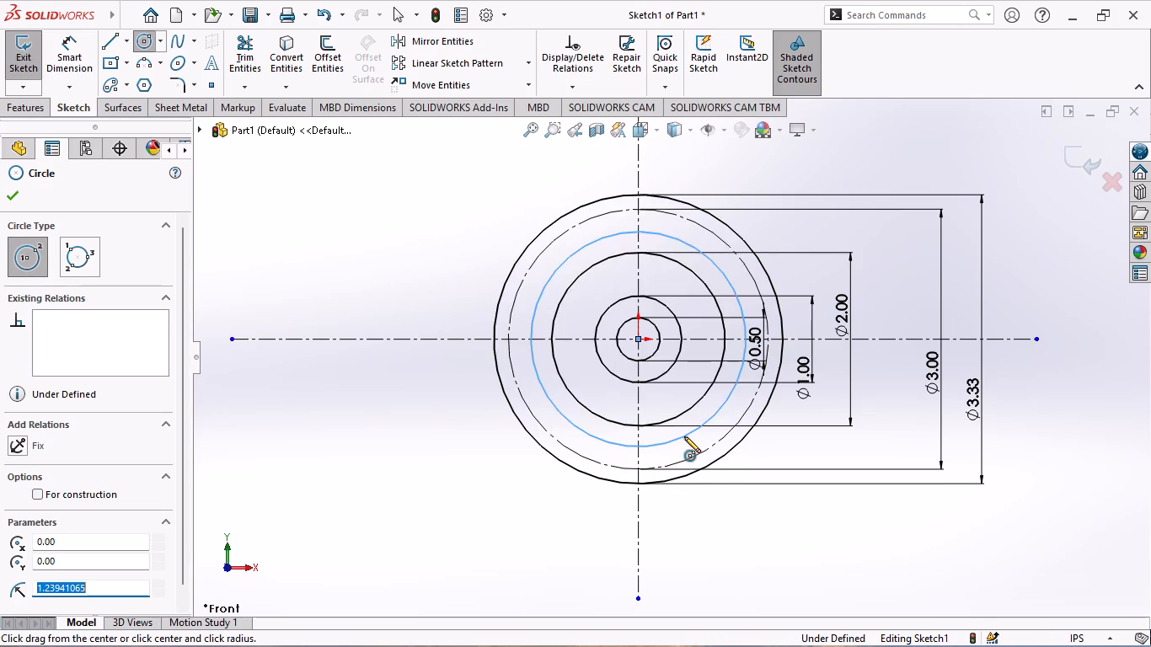
key("Escape")
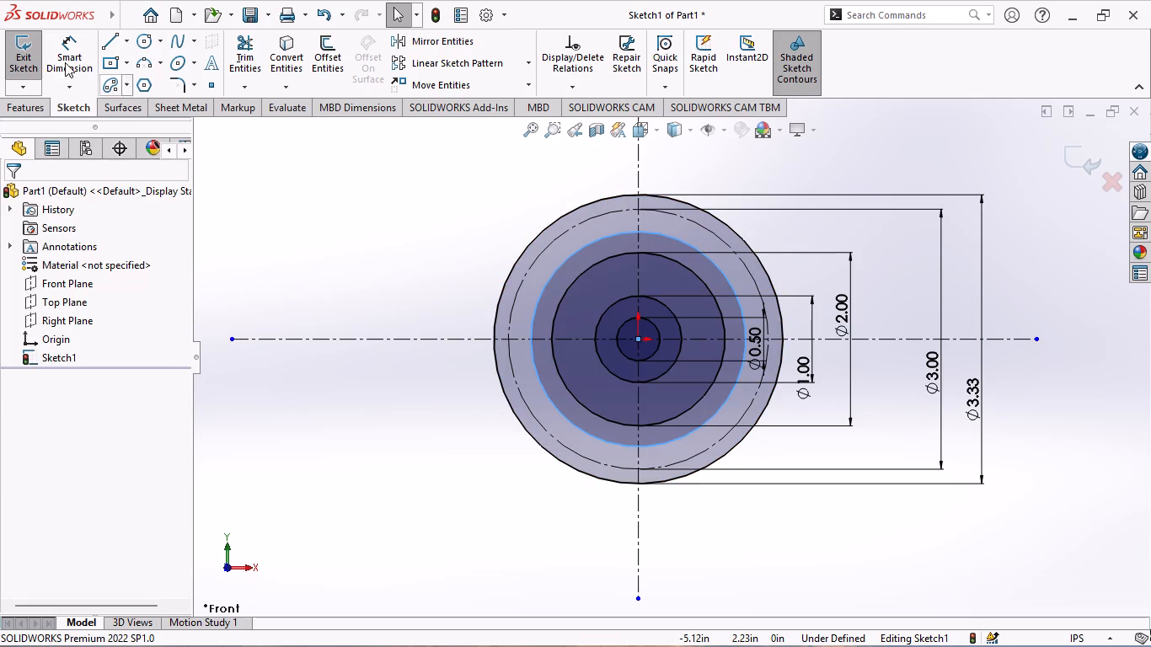
left_click(61, 59)
left_click(526, 429)
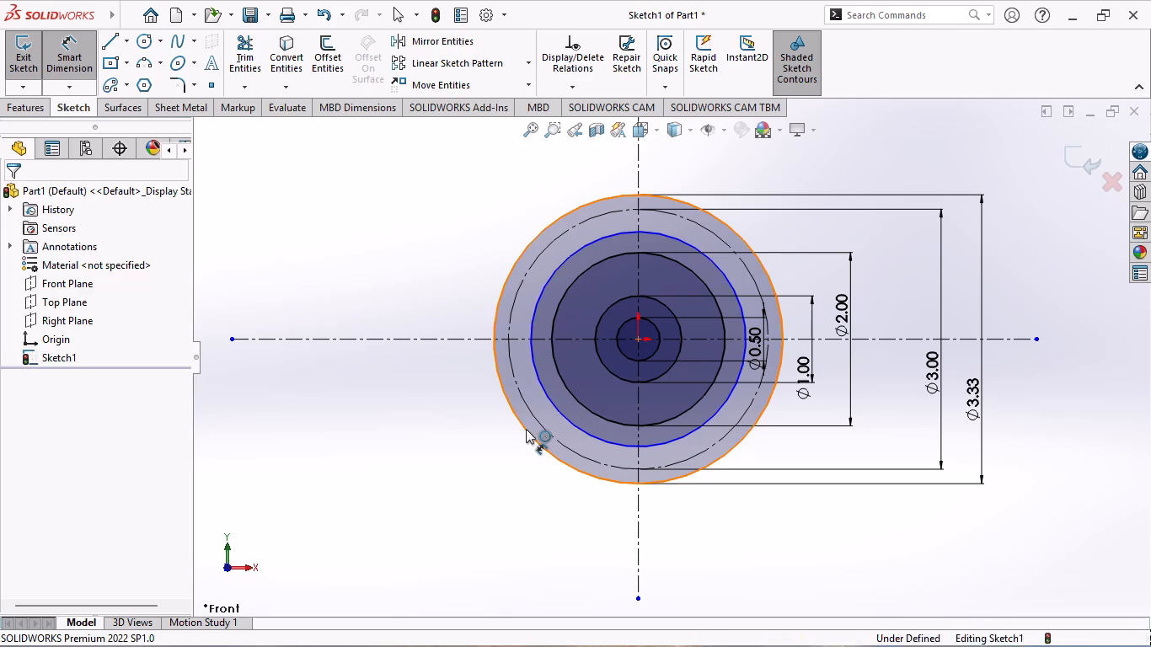
left_click(549, 398)
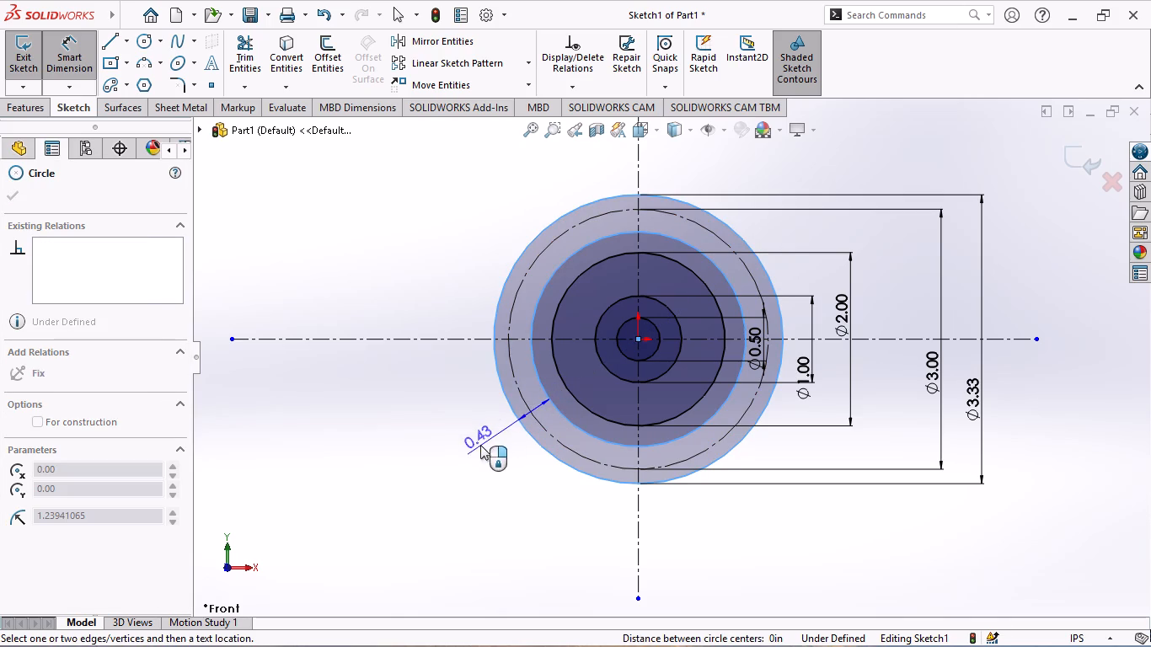
left_click(447, 463)
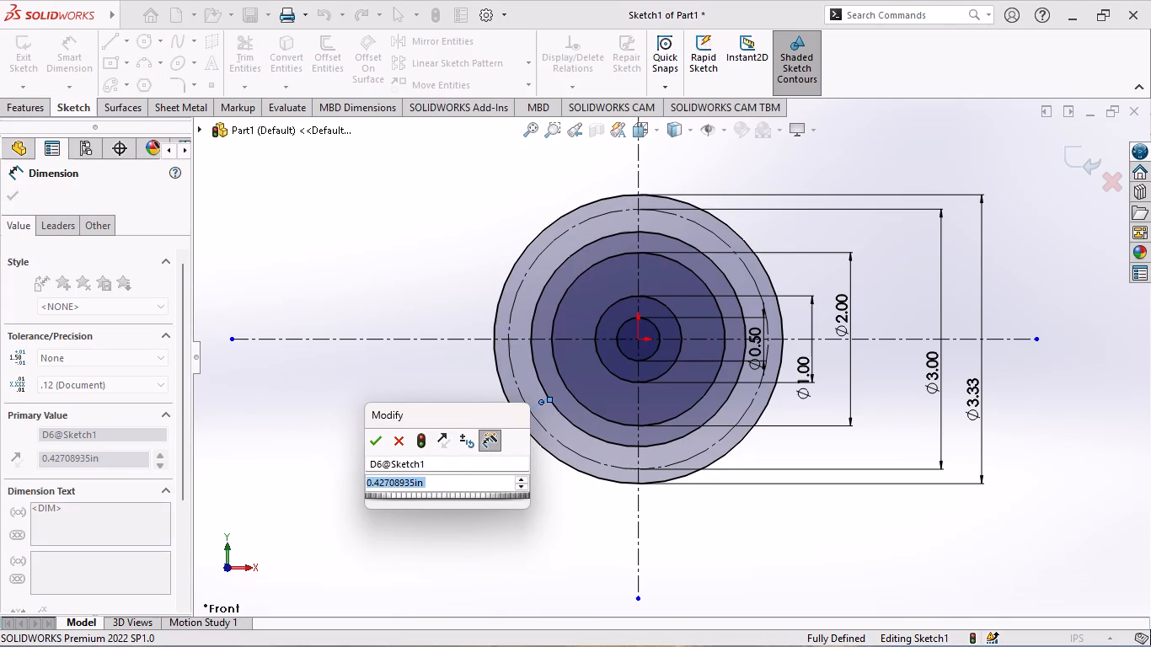
type("0.381")
key("Return")
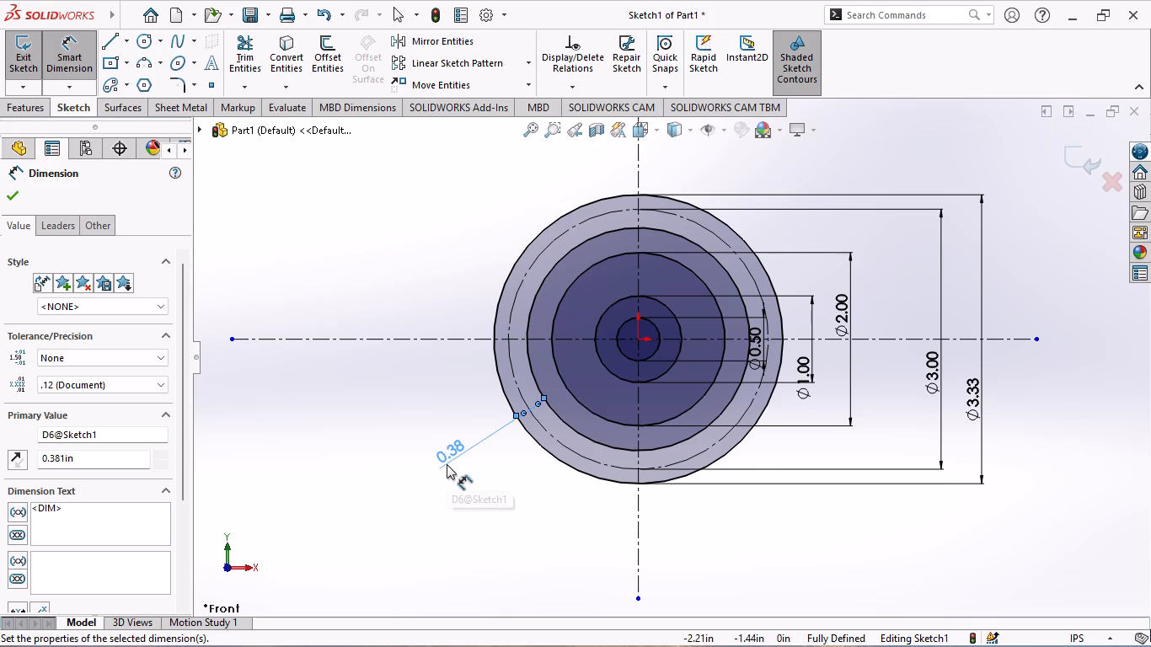
left_click(12, 195)
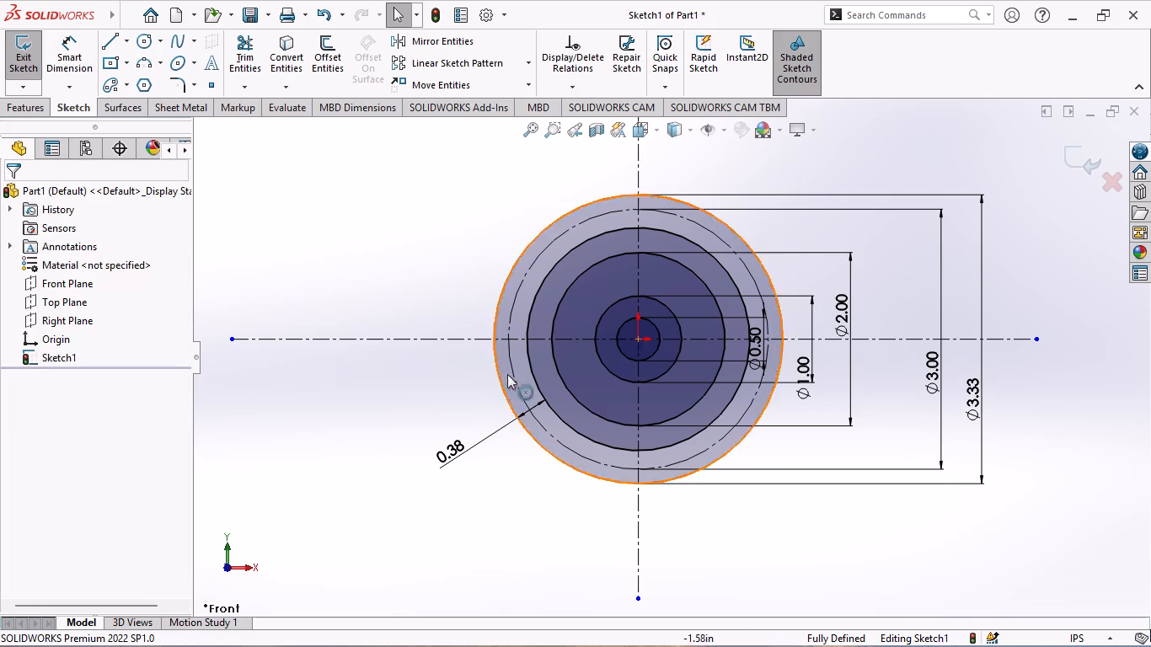
Convert the circle just inside the 3 in construction circle to construction geometry.
left_click(525, 359)
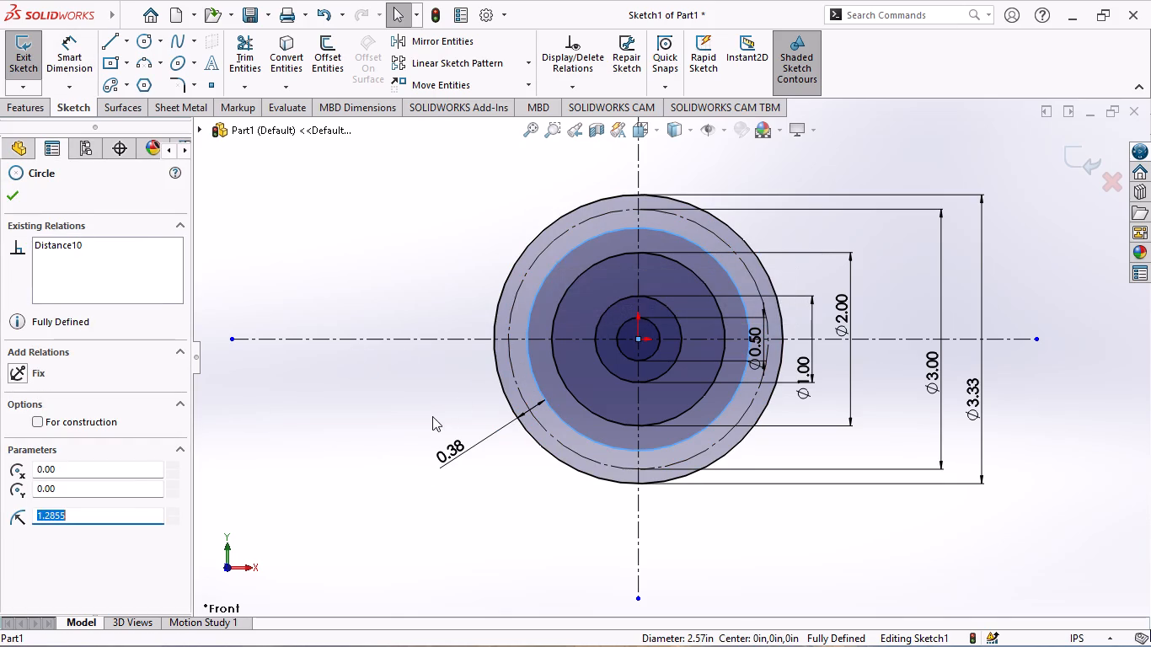
left_click(36, 417)
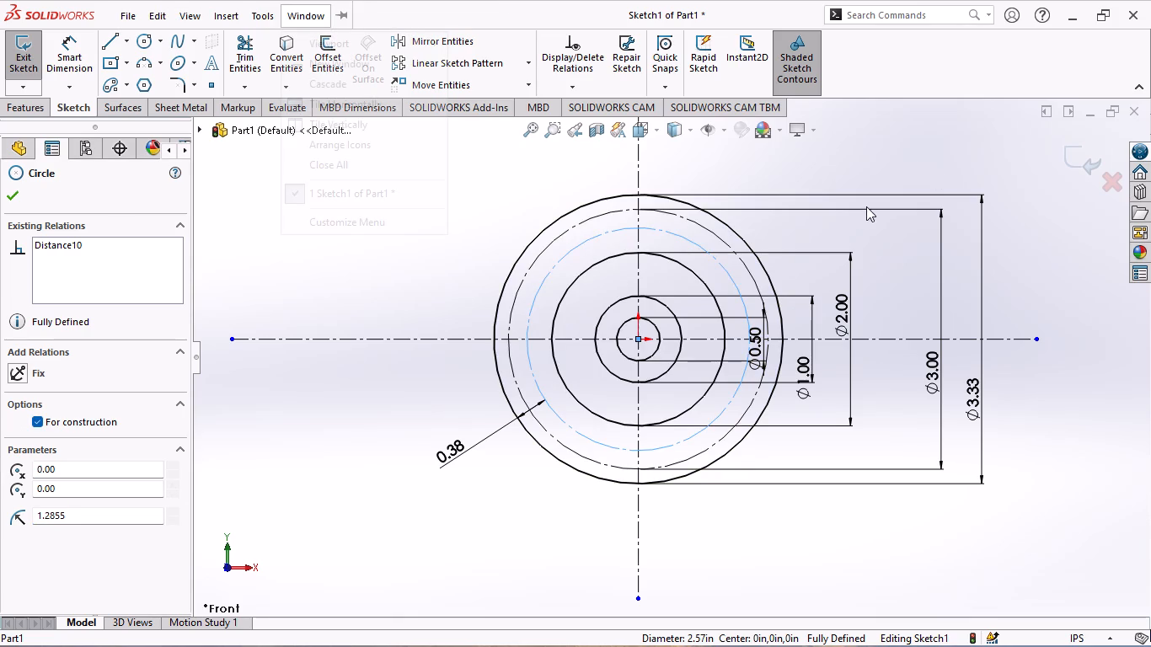
left_click(15, 195)
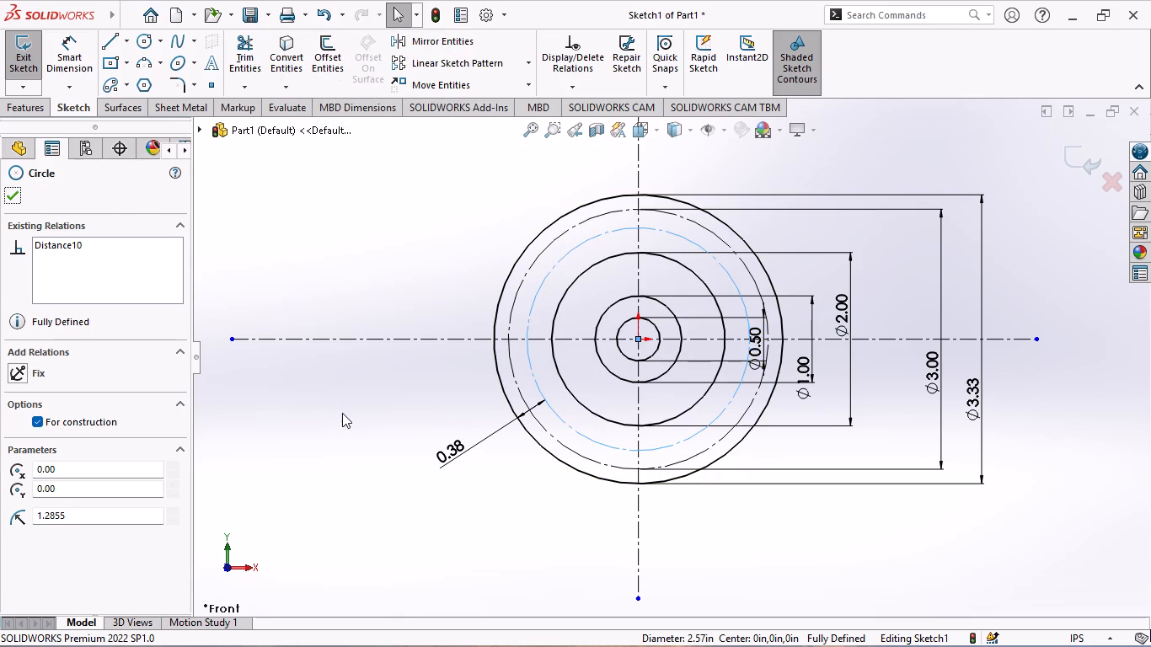
left_click(6, 197)
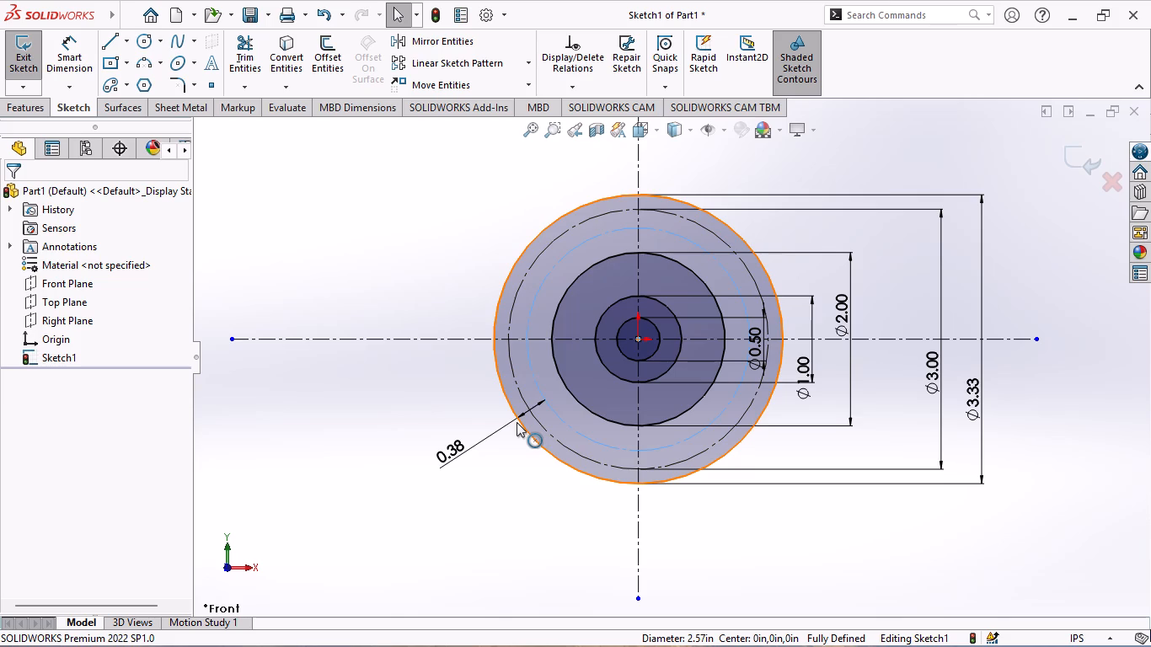
Place a point on the inner construction circle, left of the origin, and dimension it 0.15 in above the horizontal centerline.
scroll(563, 398, "down", 4)
scroll(563, 398, "up", 3)
left_click(467, 211)
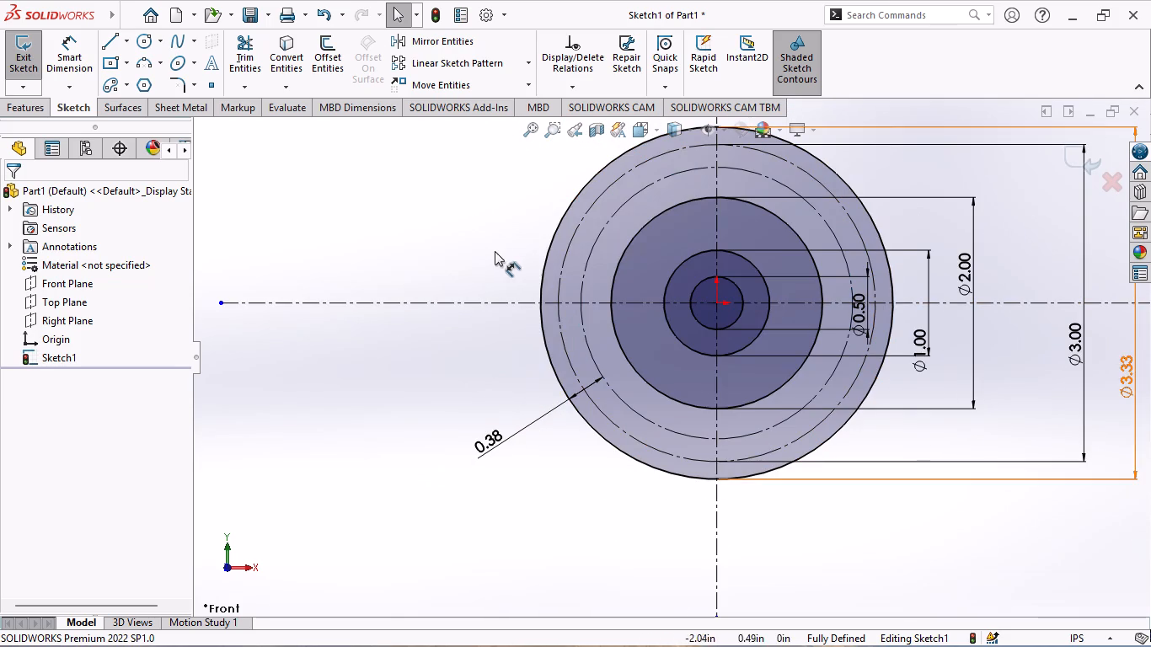
left_click(213, 83)
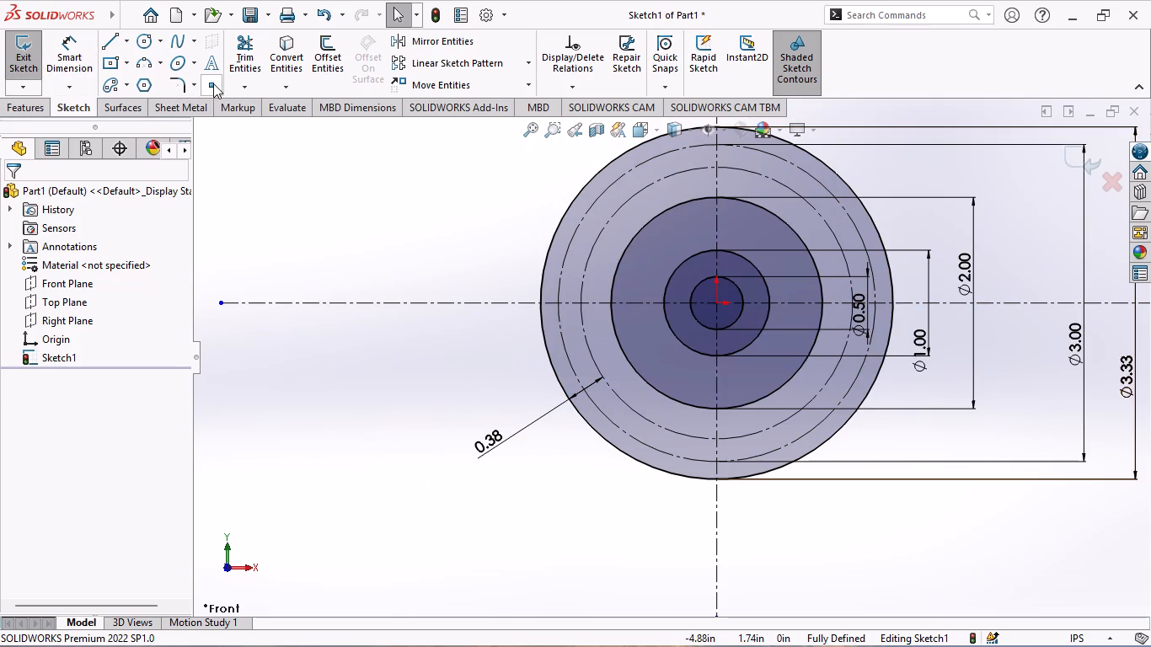
scroll(582, 288, "down", 3)
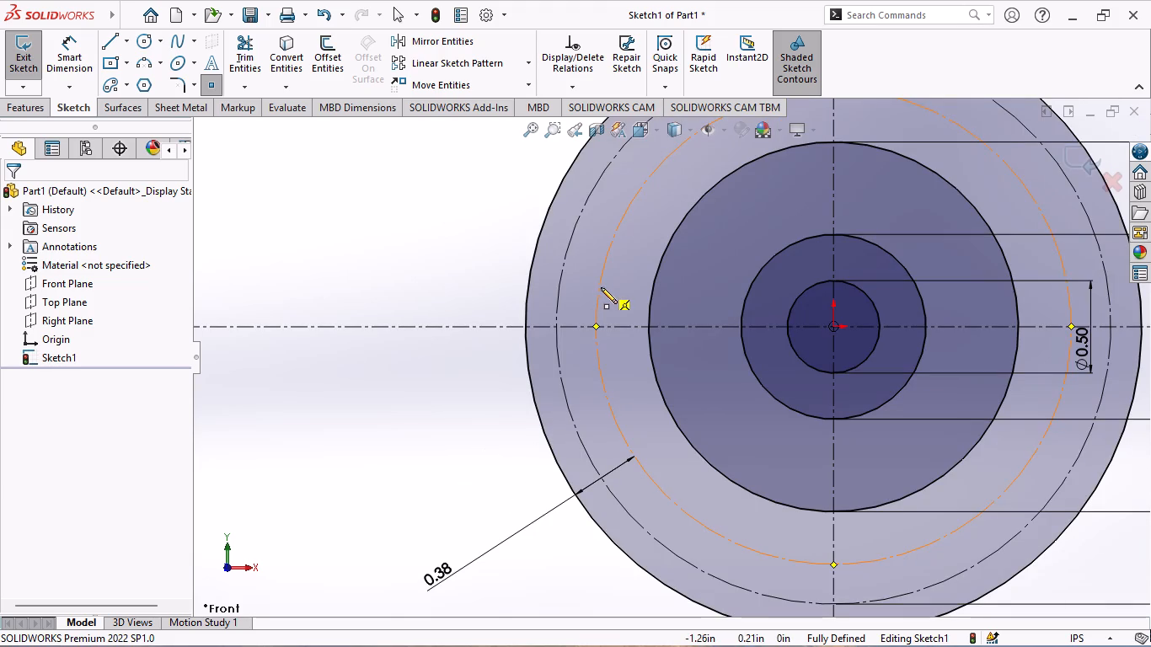
left_click(601, 284)
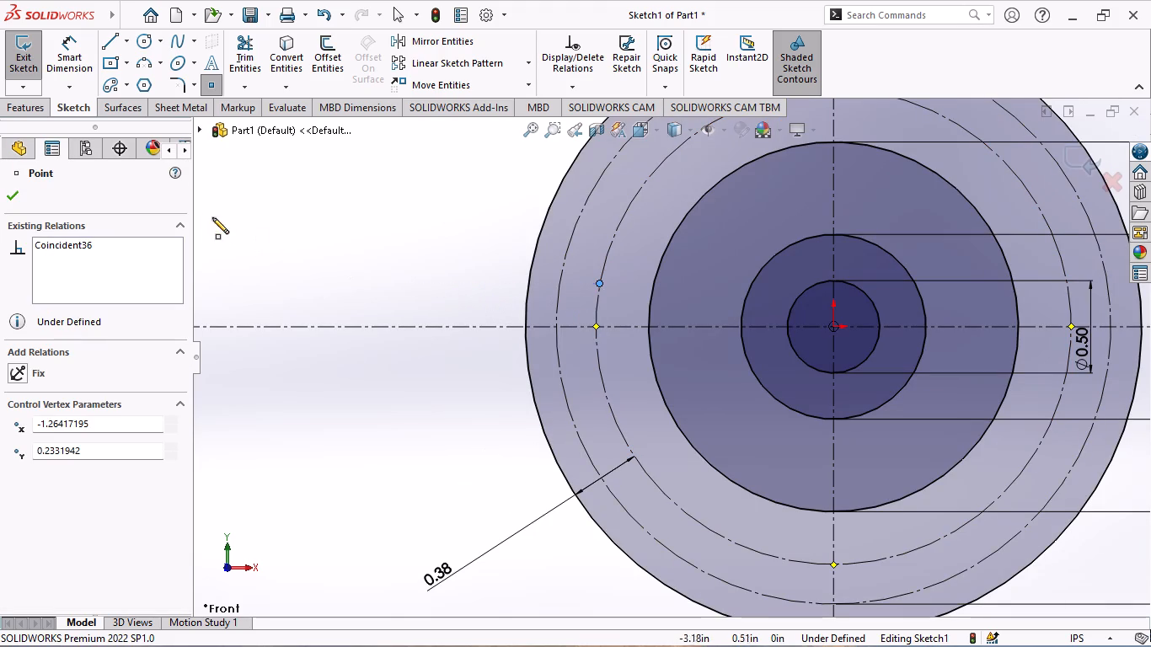
left_click(68, 55)
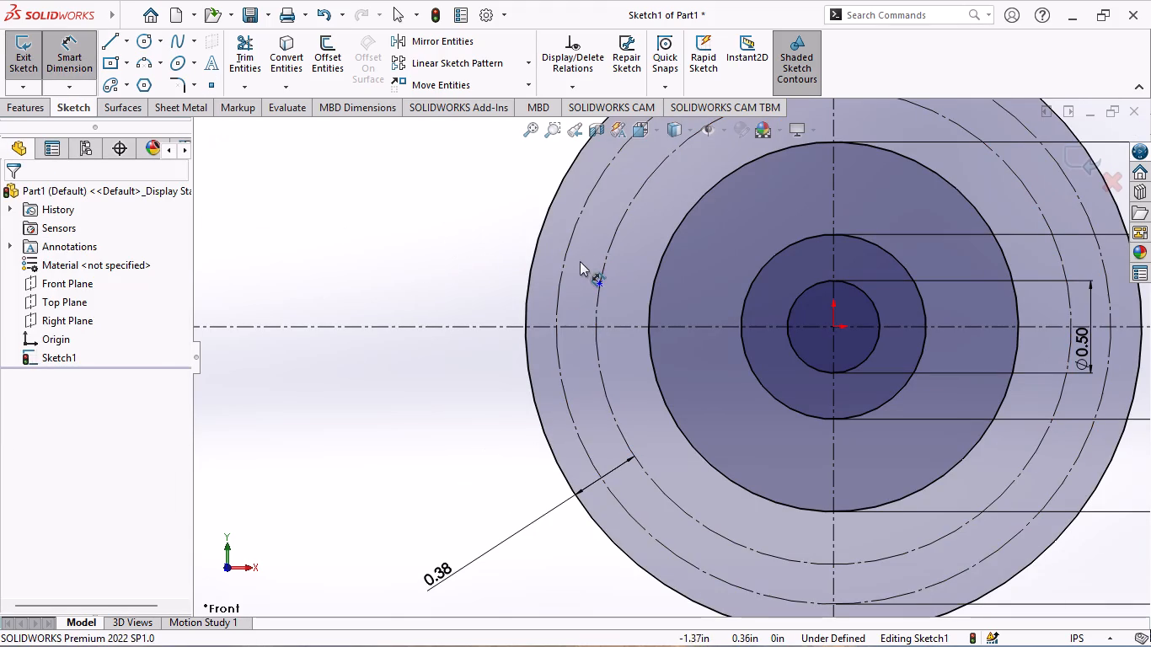
left_click(601, 280)
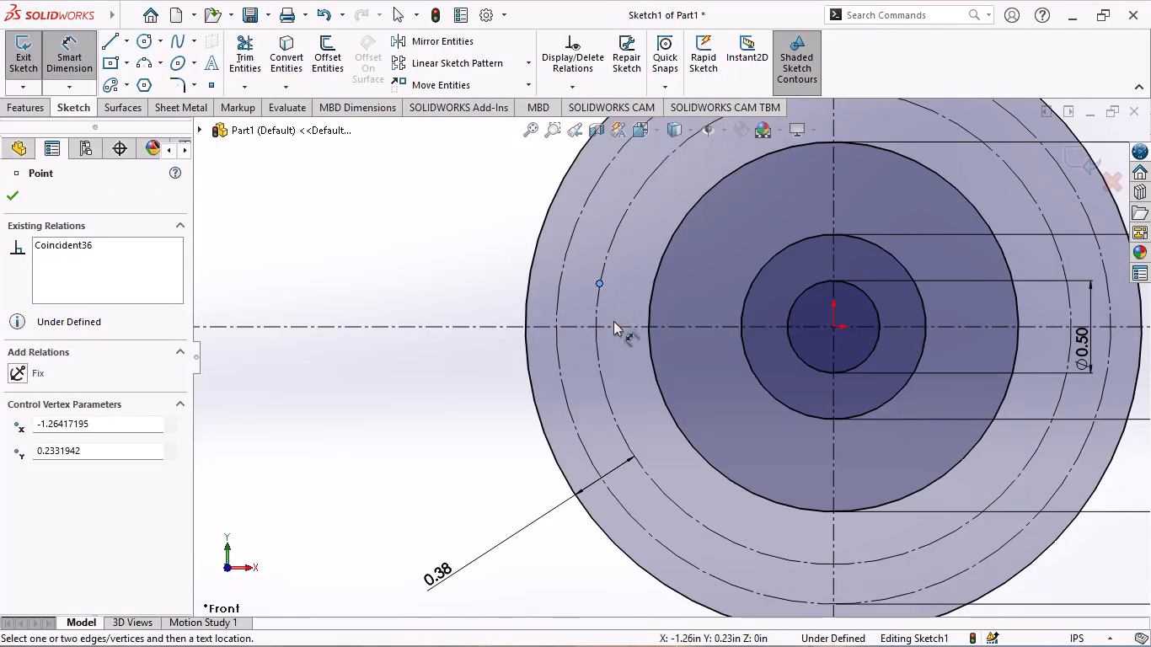
left_click(613, 323)
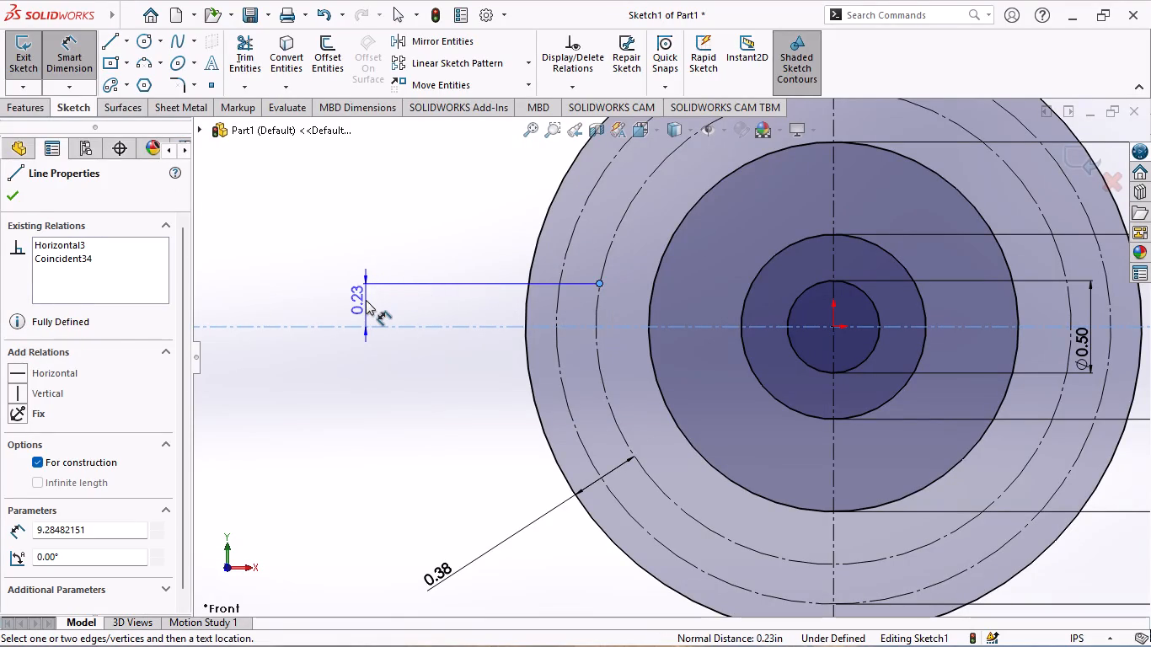
left_click(366, 300)
type("0.15")
key("Return")
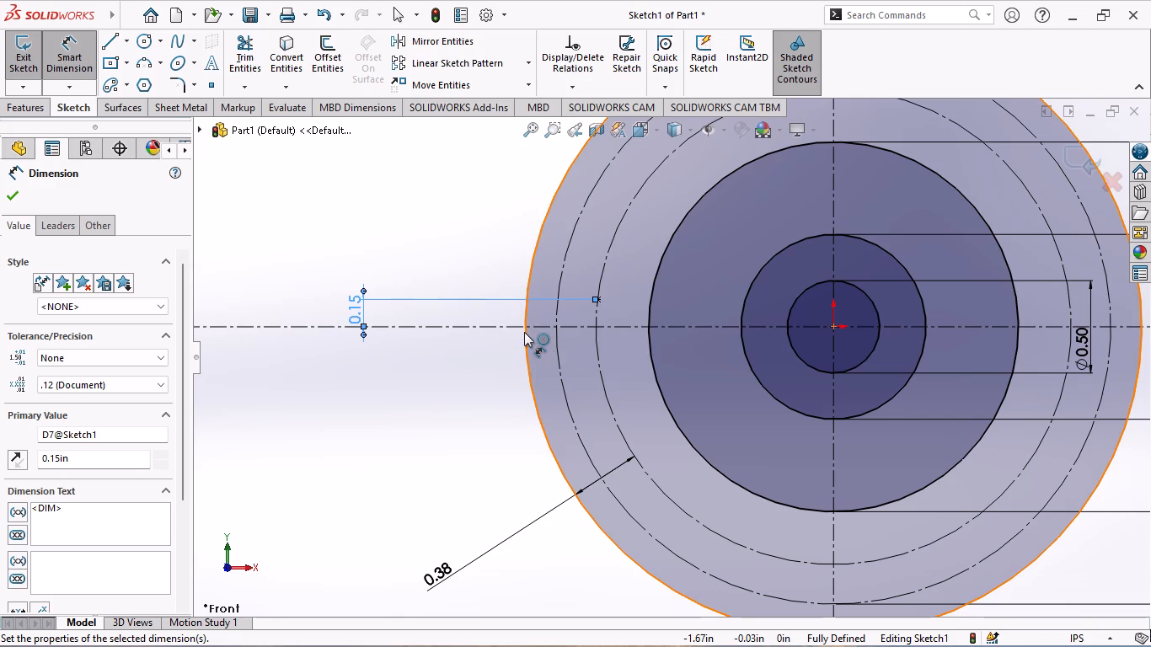
left_click(8, 201)
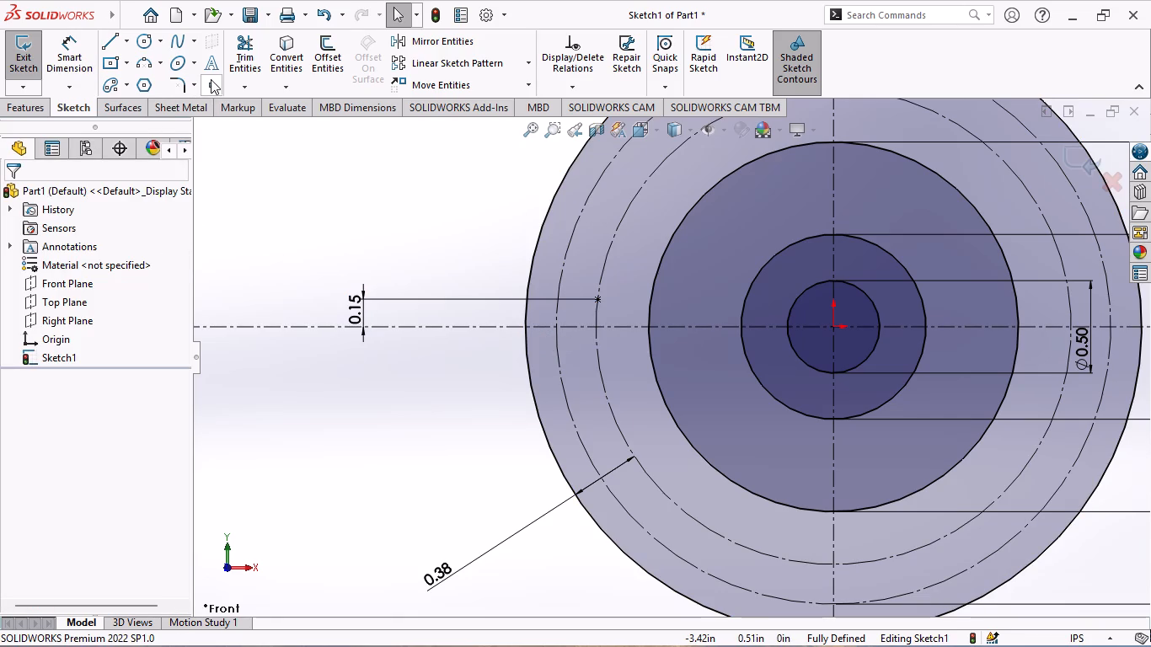
Place a point on the 3 in construction circle, left of the origin, and dimension it 0.2618/2 in above the horizontal centerline.
left_click(209, 83)
scroll(604, 300, "down", 3)
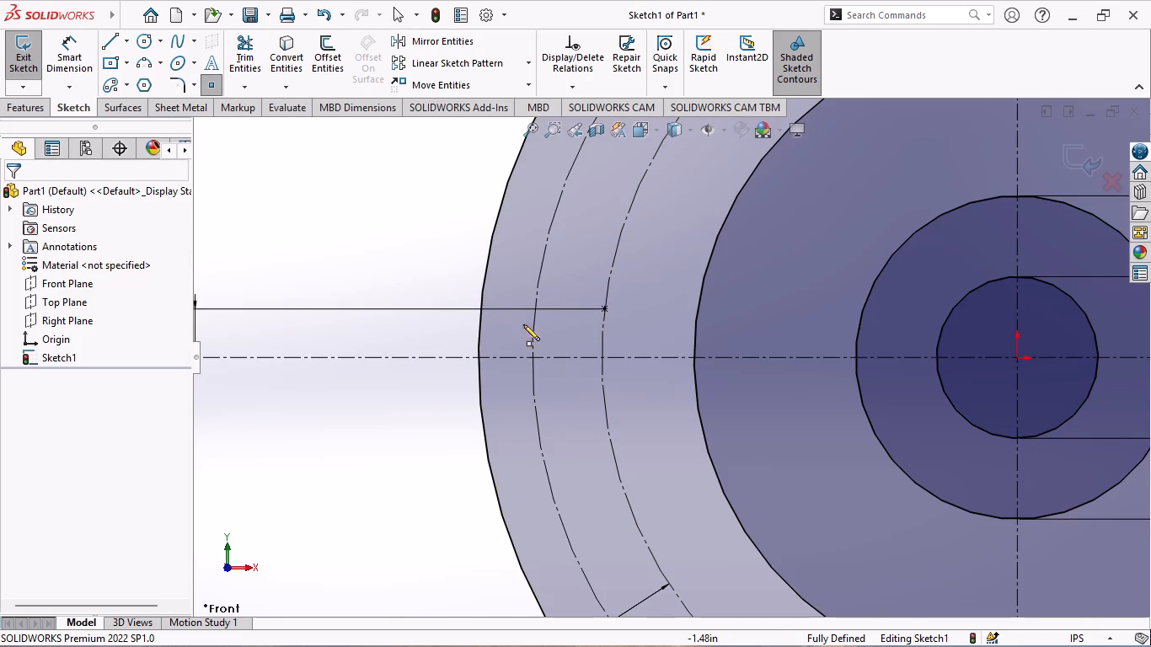
left_click(534, 318)
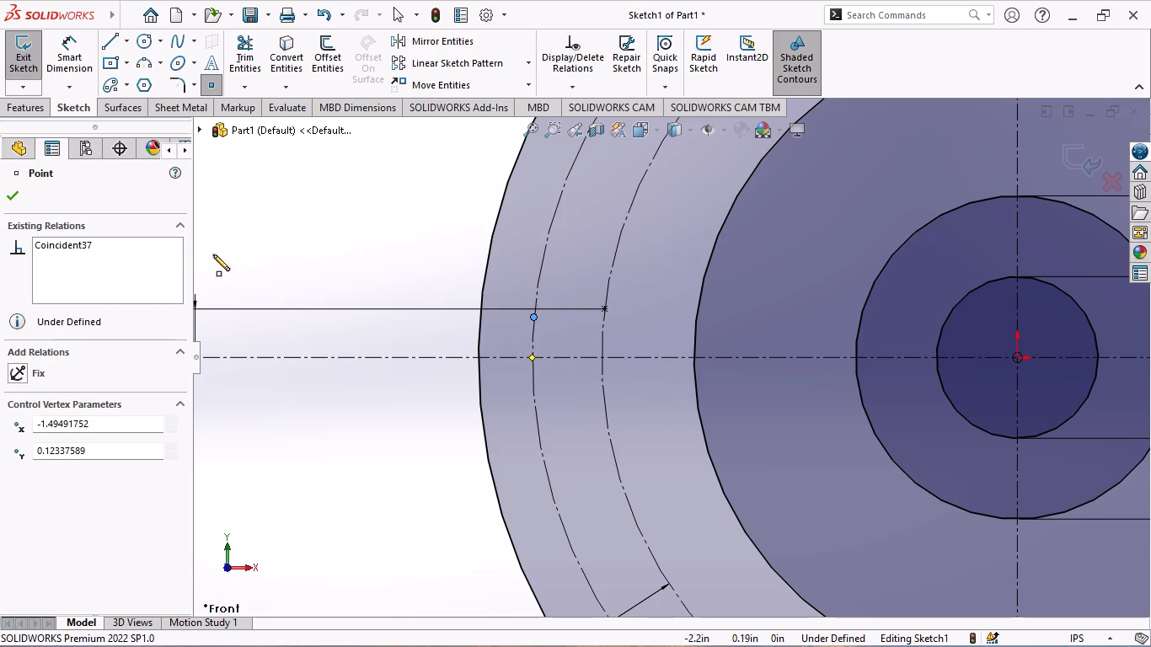
left_click(6, 191)
left_click(78, 59)
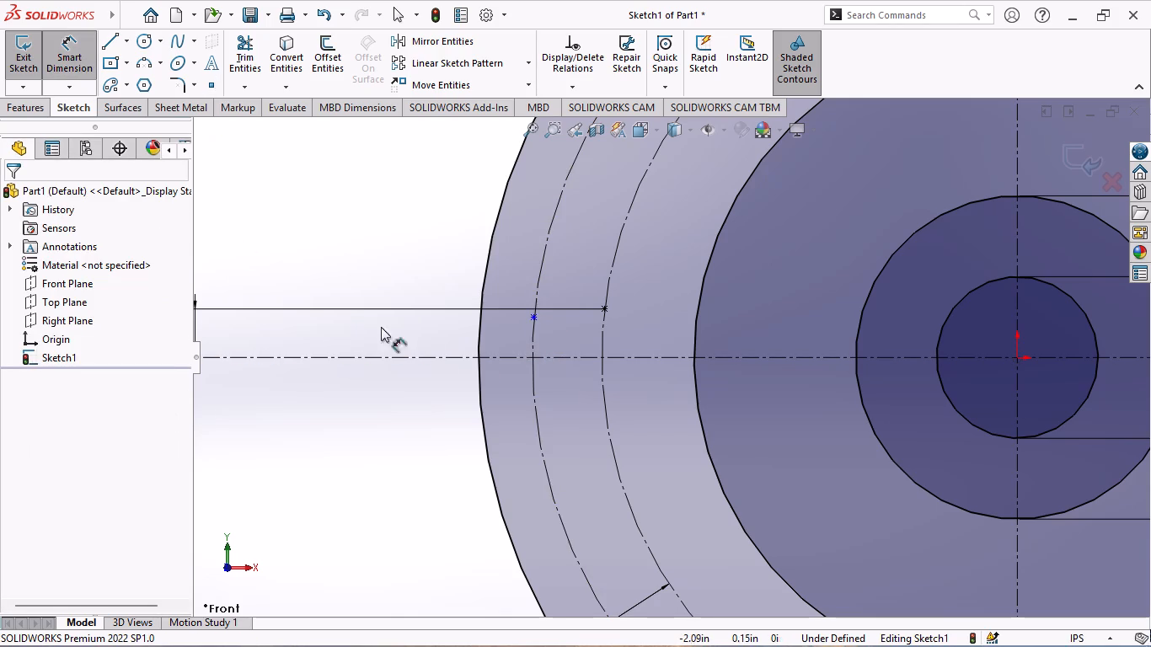
scroll(538, 329, "down", 2)
left_click(549, 314)
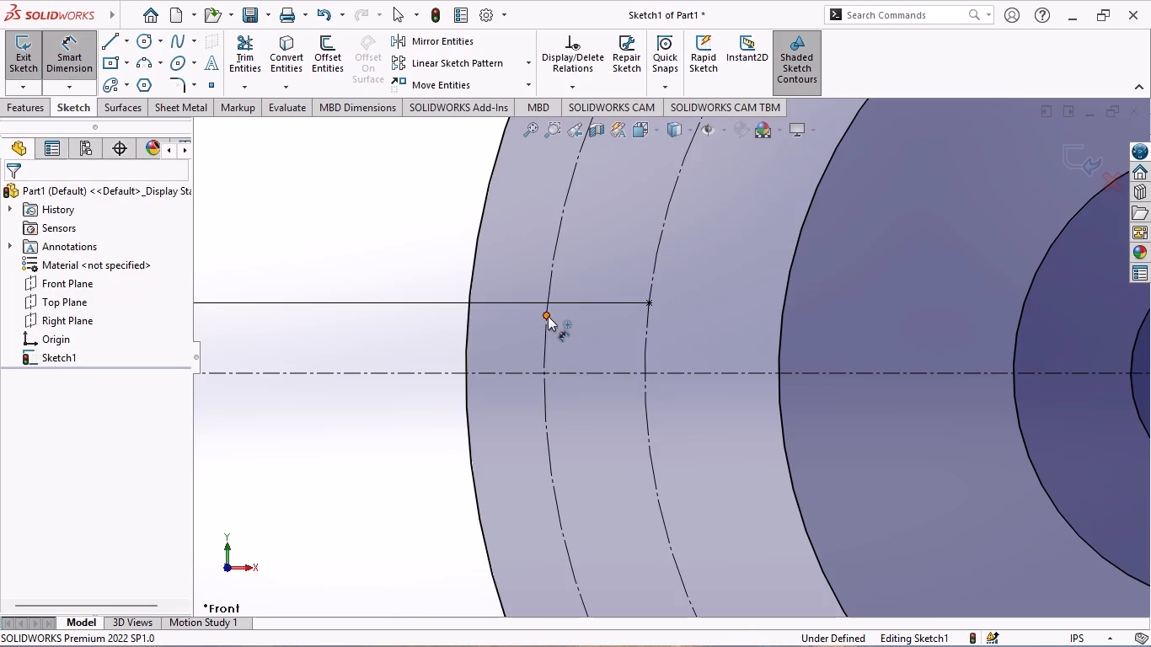
left_click(556, 372)
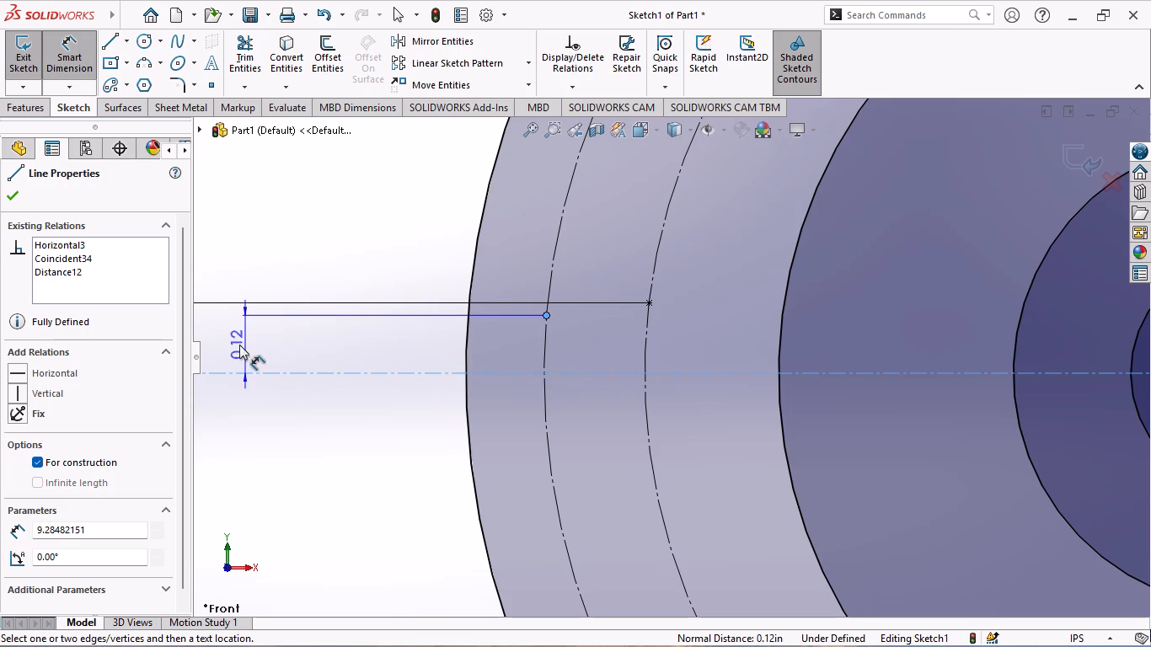
left_click(239, 345)
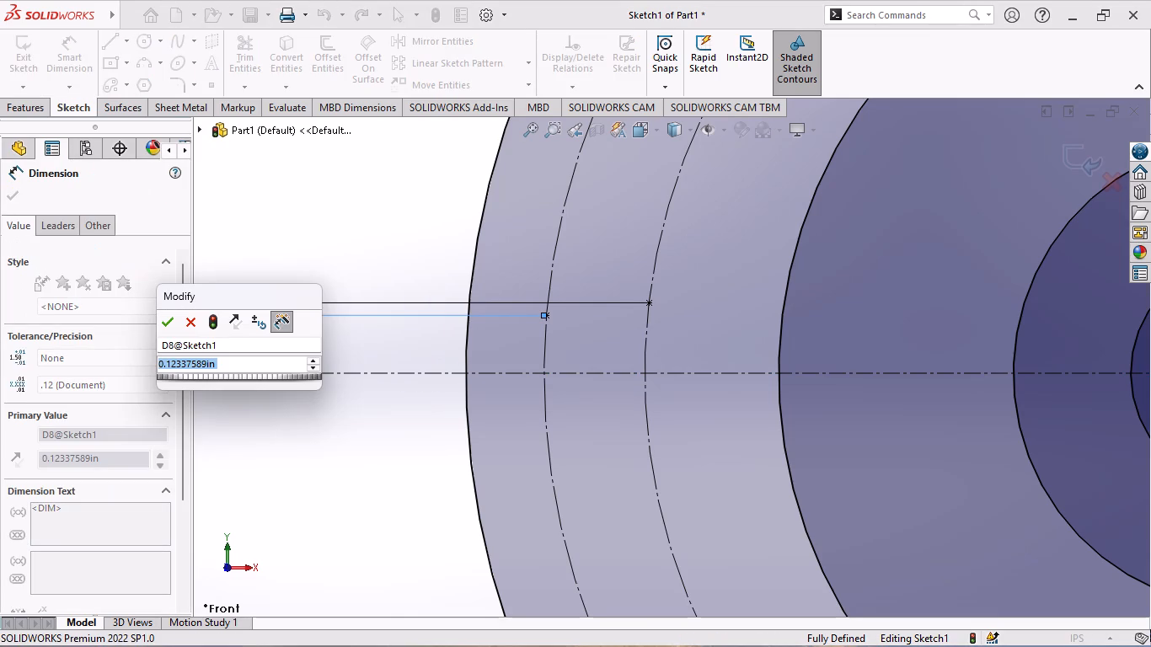
type("0.26")
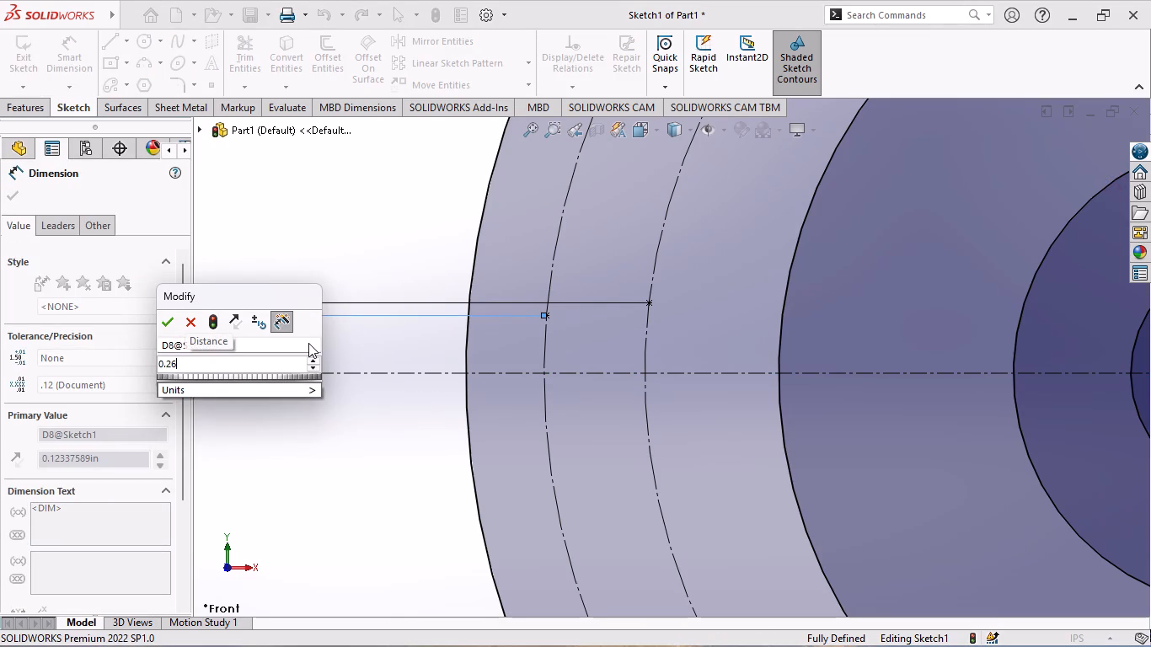
key("1")
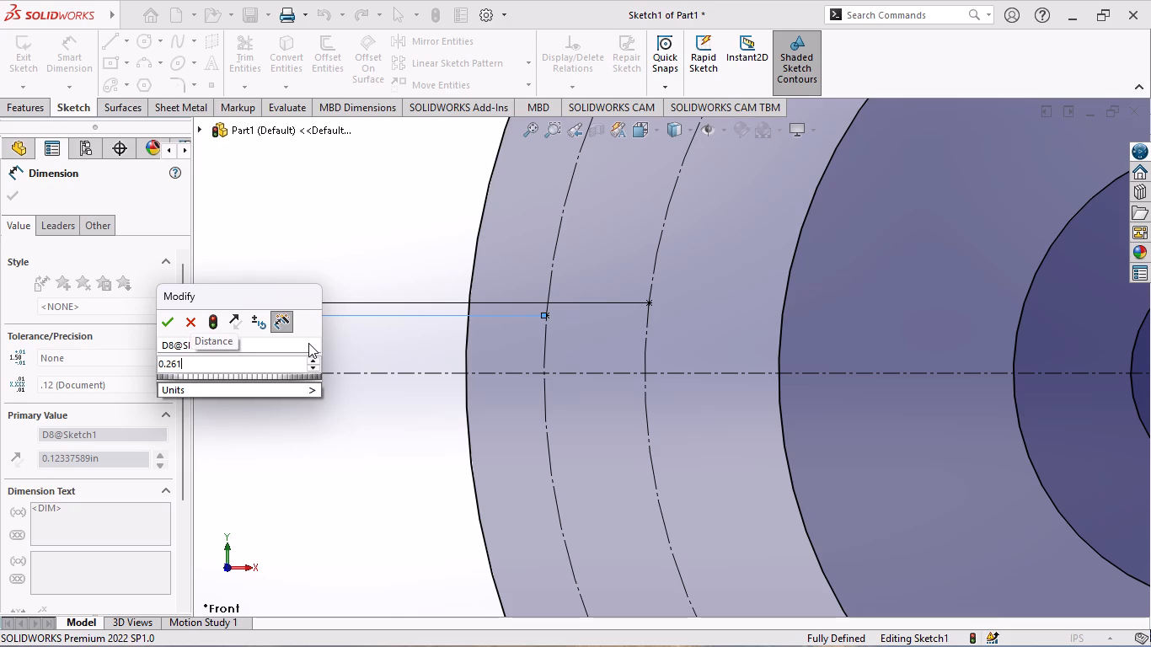
type("8/2")
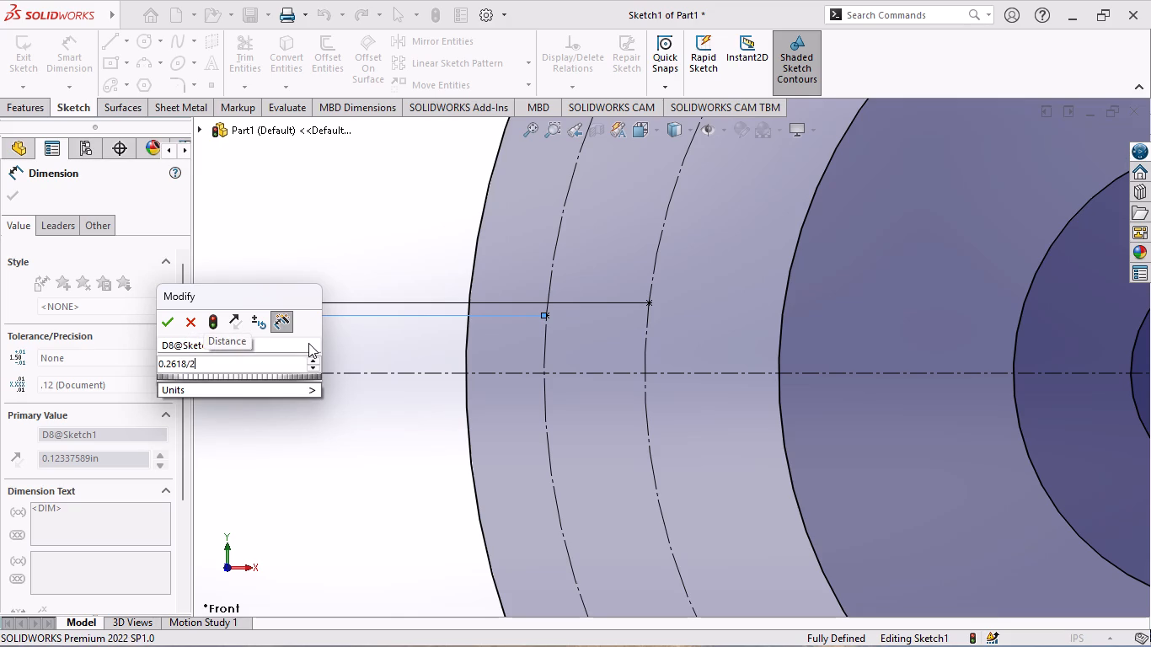
key("Return")
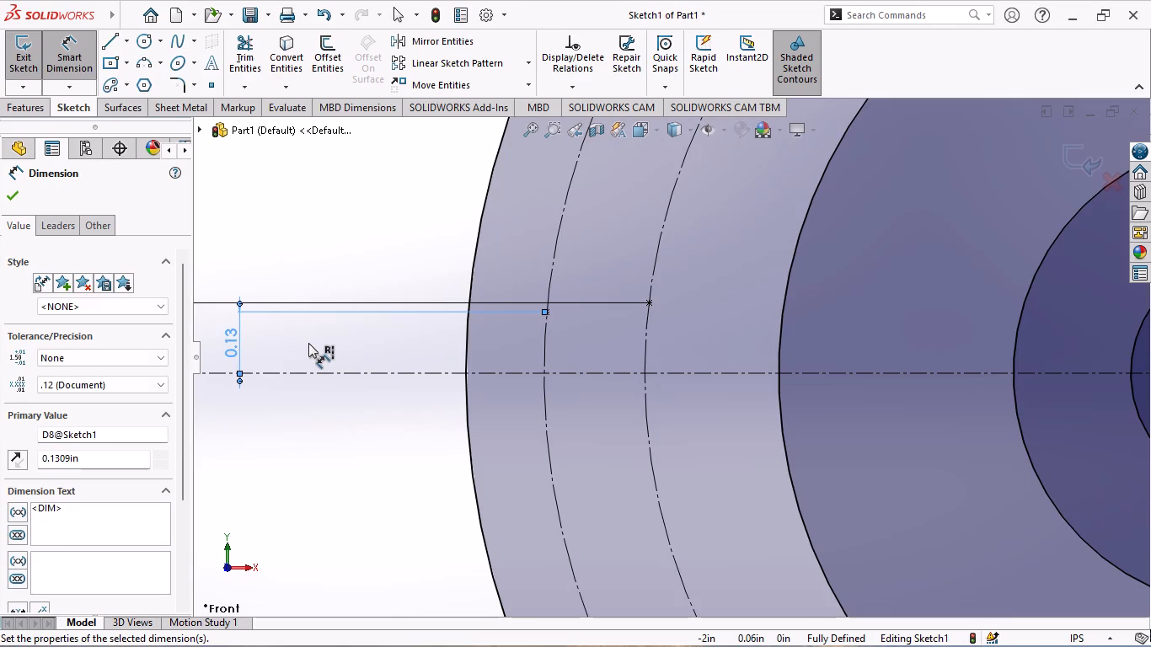
scroll(308, 343, "up", 2)
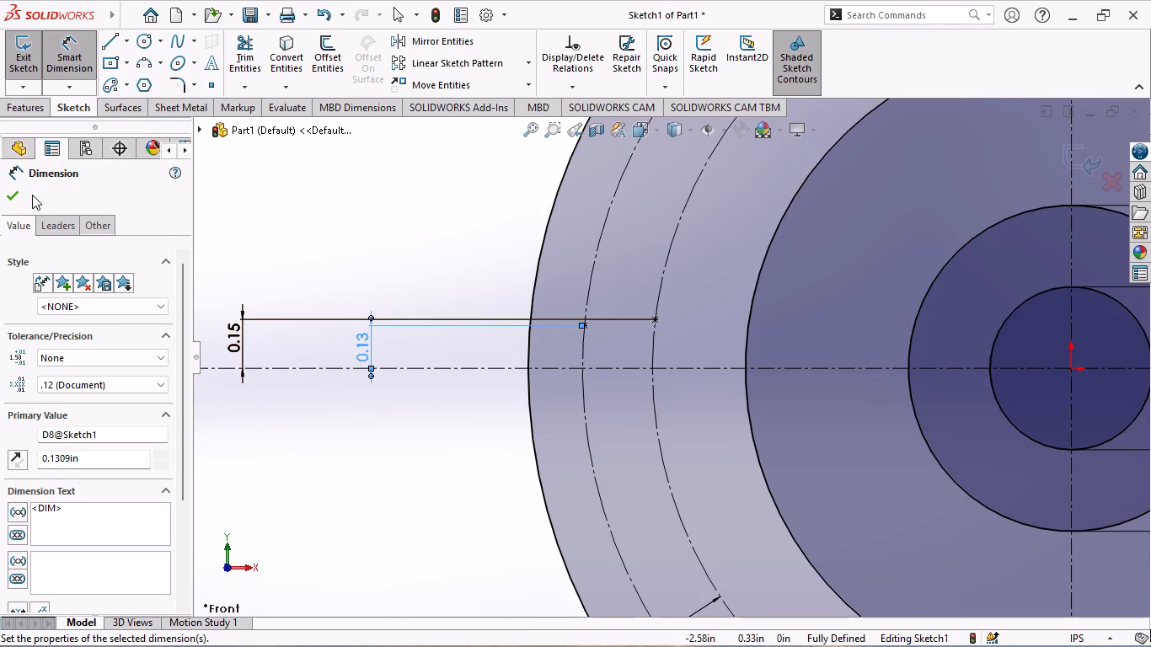
left_click(8, 187)
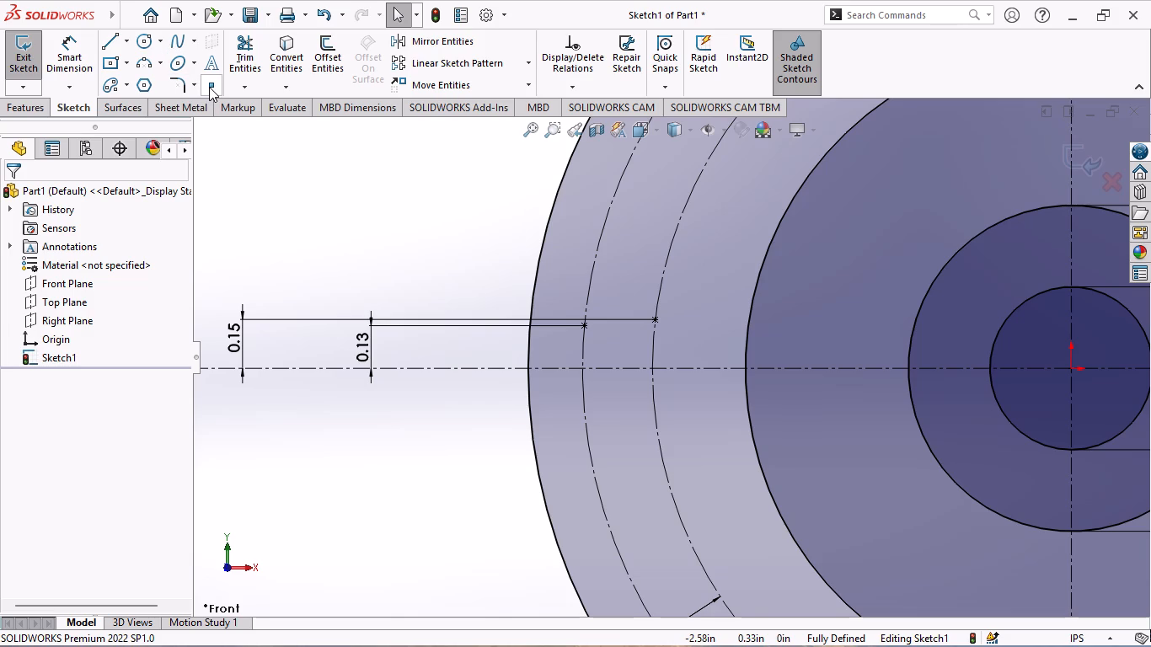
Place a point on the outermost circle, left of the origin, and dimension it 0.094/2 in above the horizontal centerline.
left_click(209, 87)
scroll(509, 353, "down", 3)
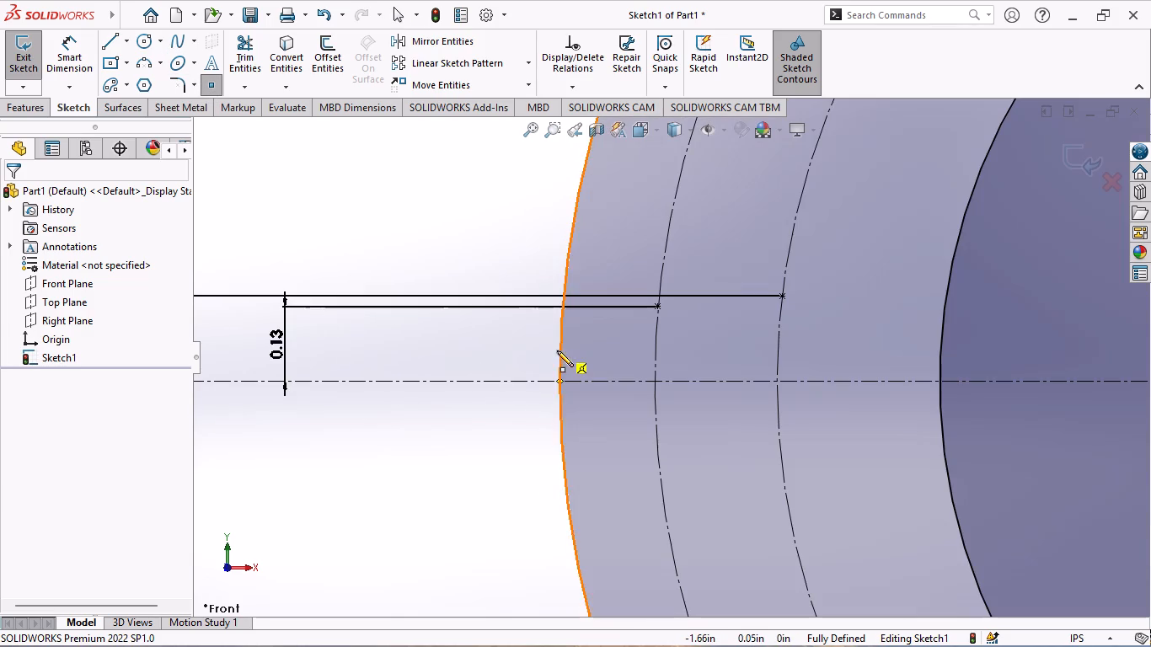
left_click(559, 339)
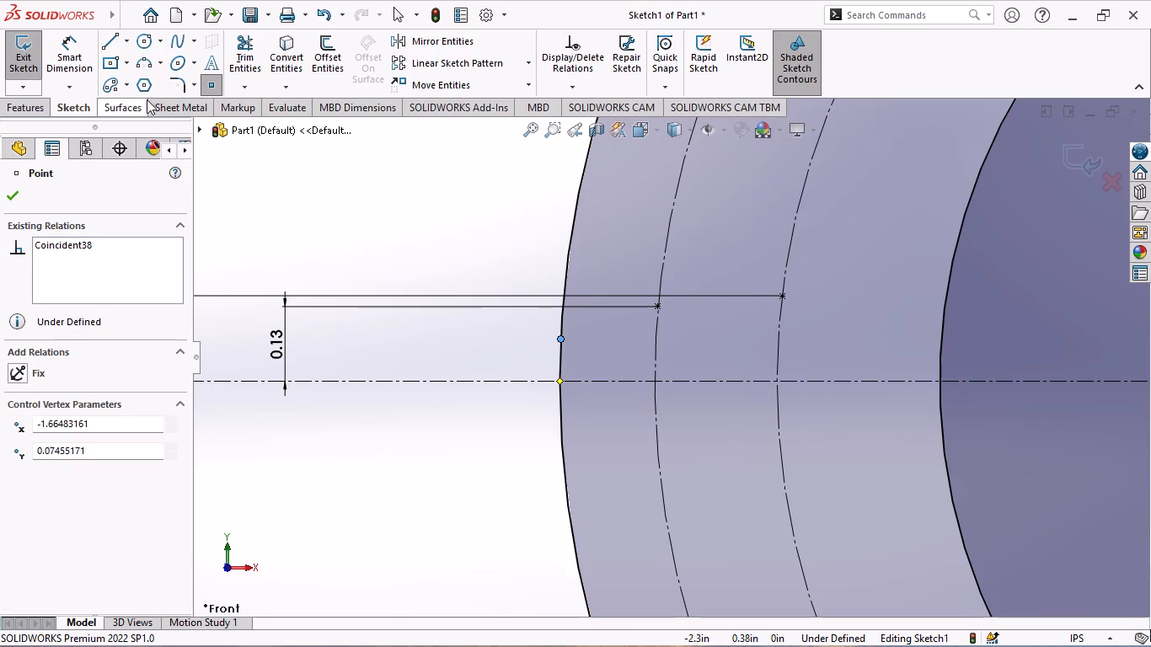
left_click(56, 45)
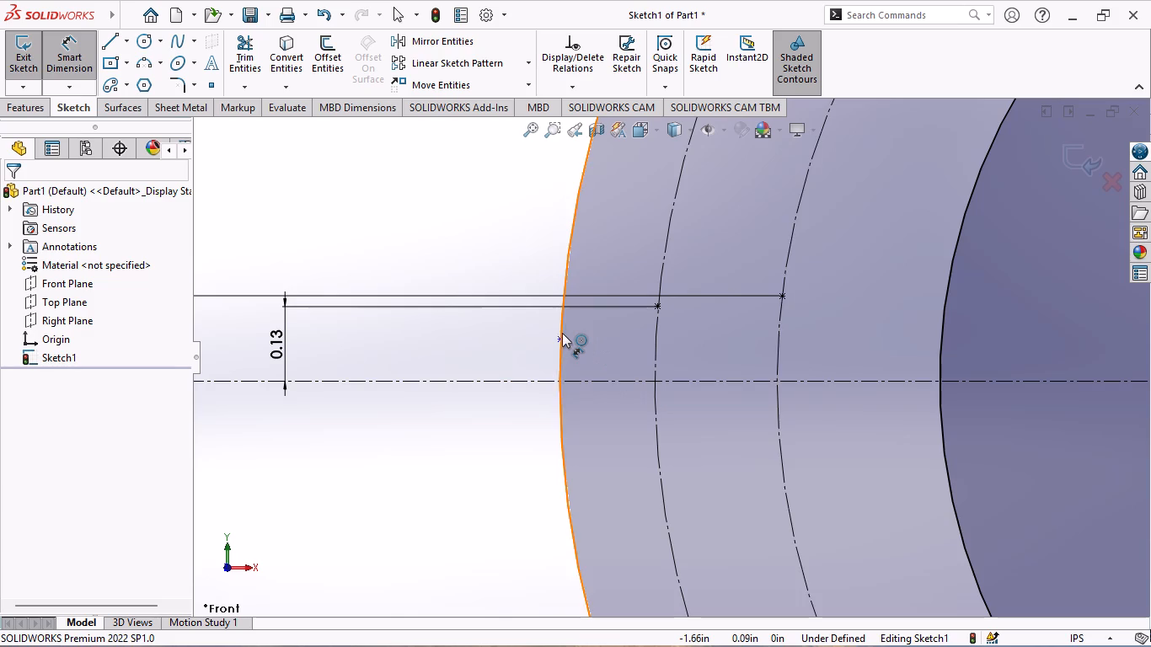
left_click(559, 335)
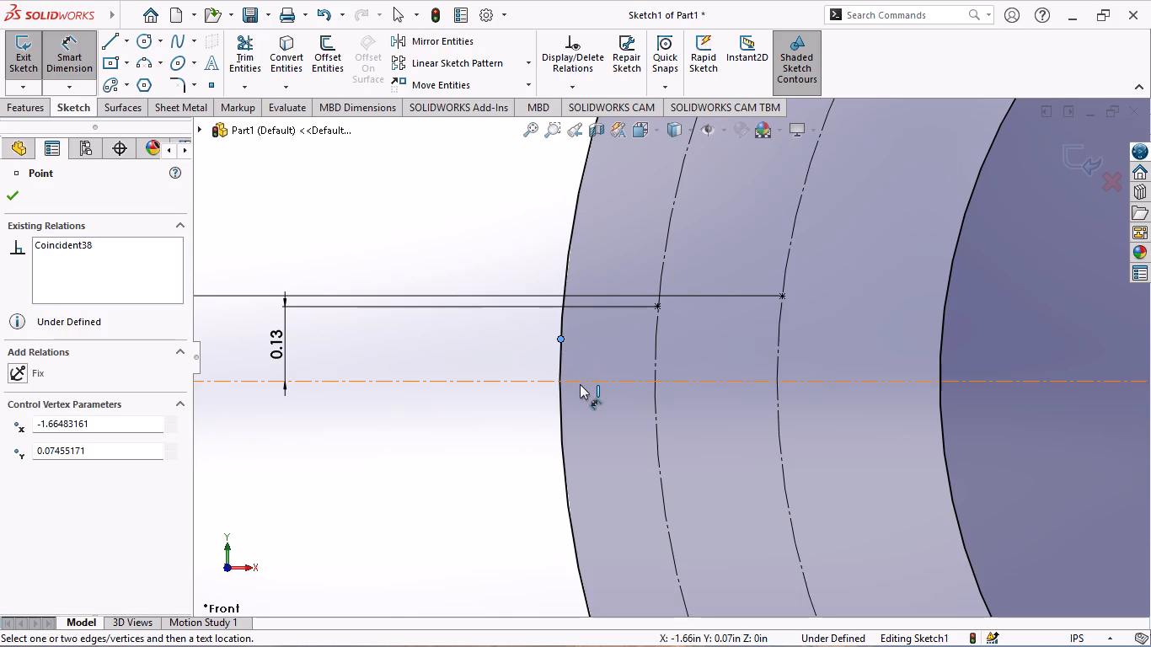
left_click(581, 378)
left_click(483, 361)
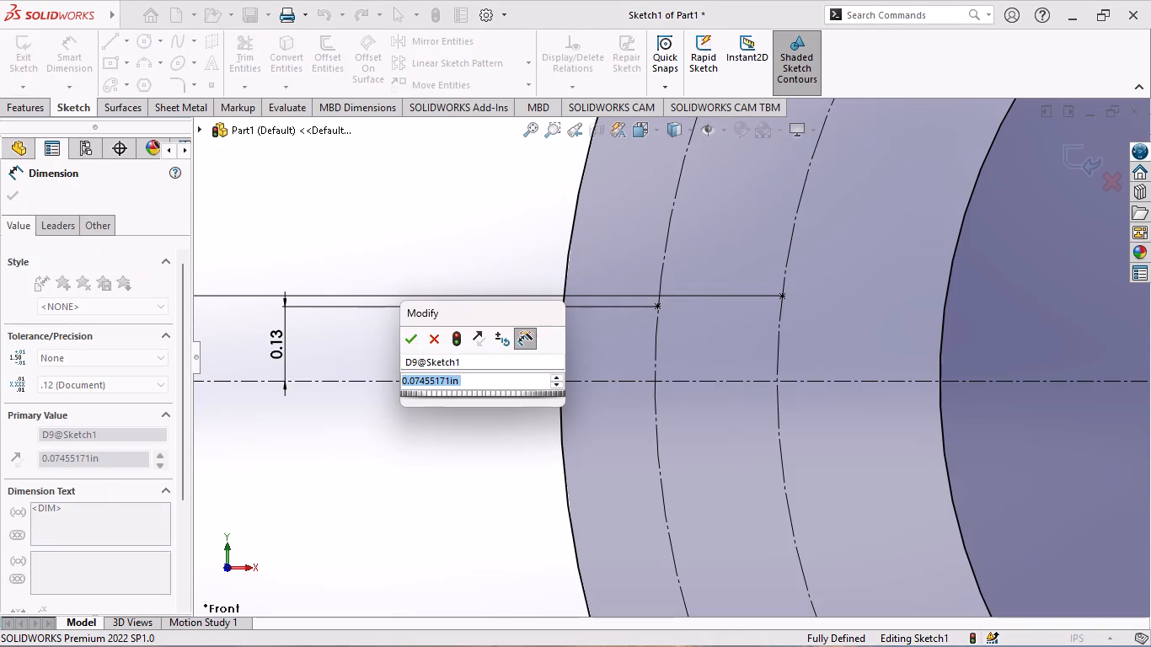
key("0")
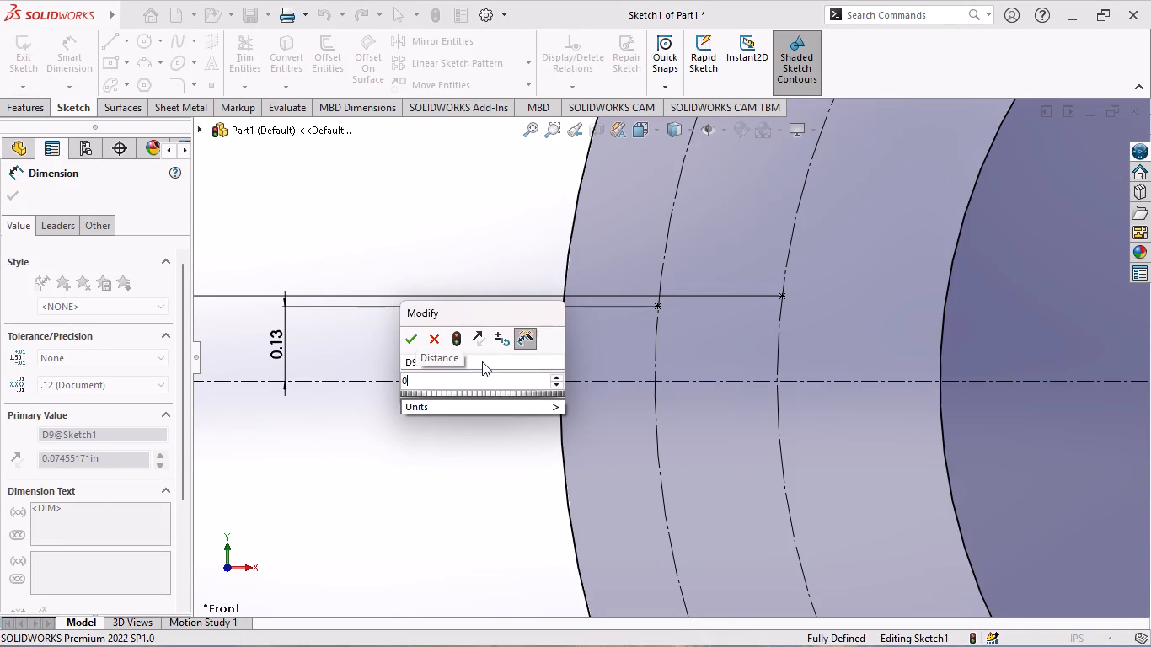
type(".094/2")
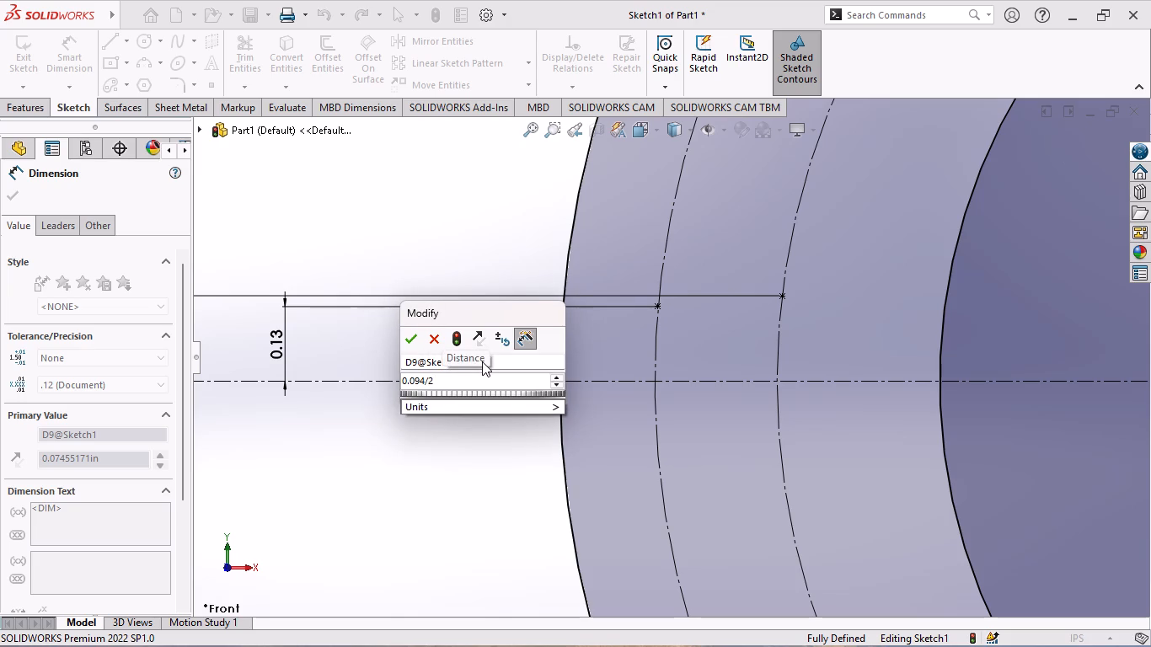
key("Return")
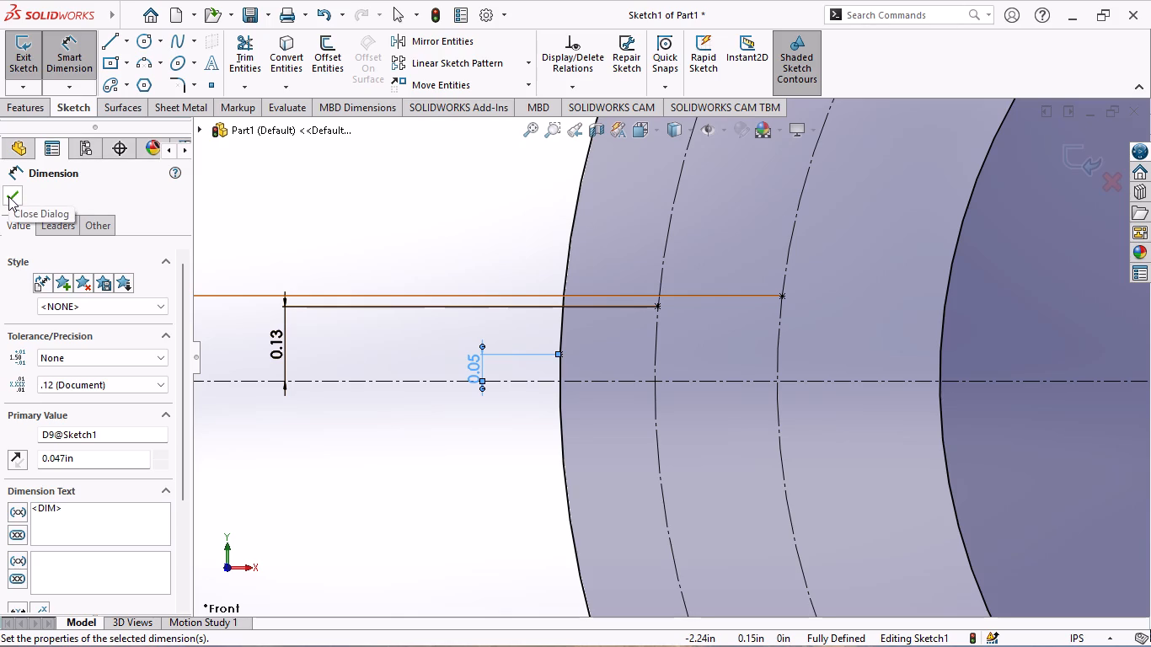
left_click(8, 196)
Sketch a three-point perimeter circle through the points on the inner construction circle, the 3 in construction circle and the outermost circle.
scroll(586, 375, "up", 1)
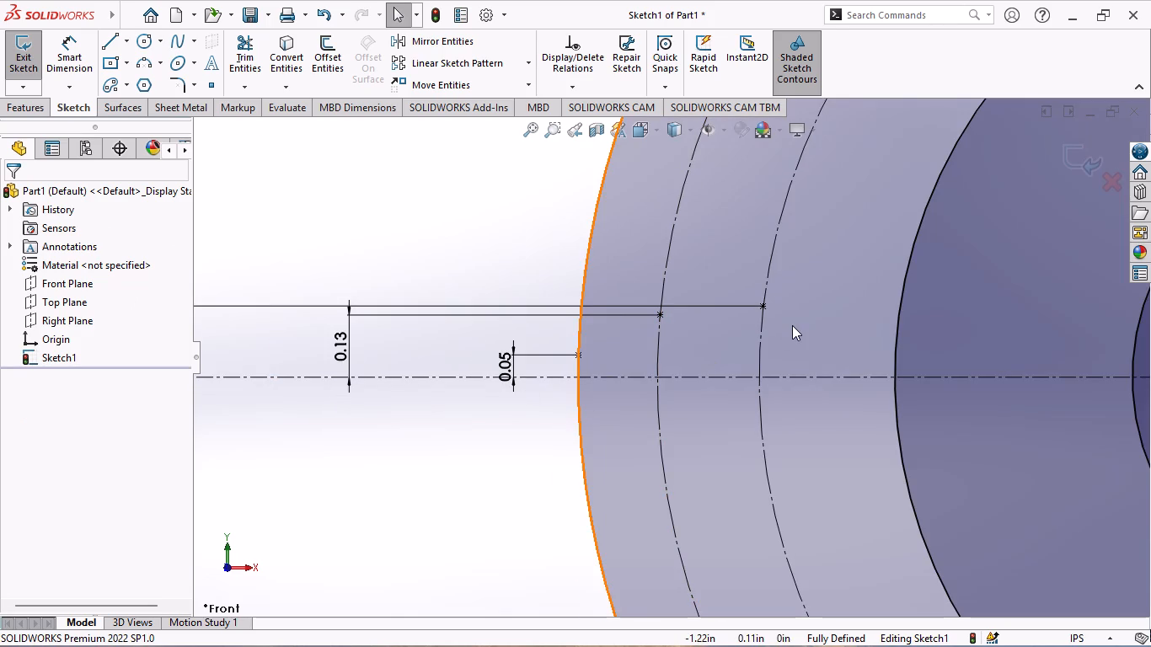
left_click(158, 38)
left_click(161, 83)
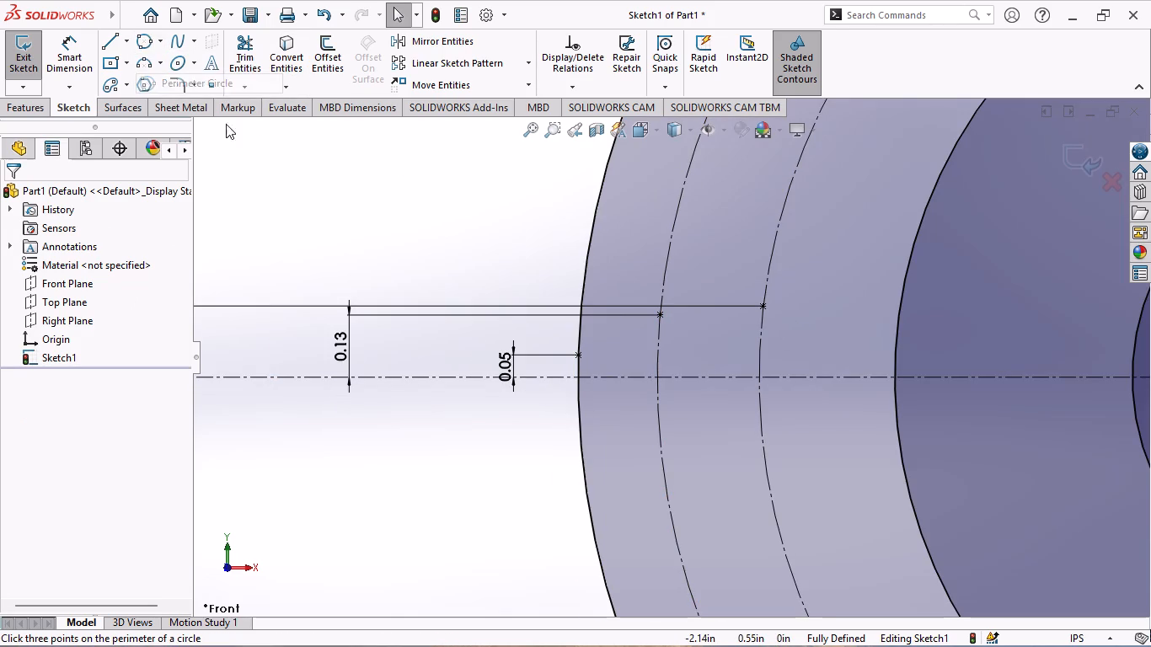
left_click(763, 306)
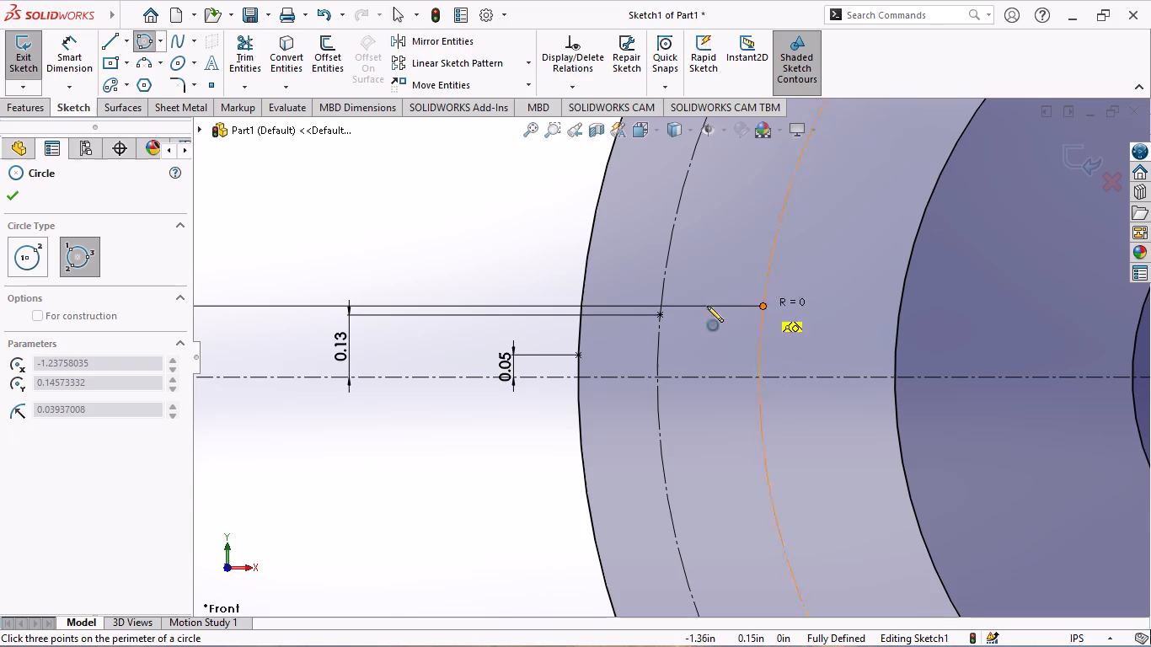
left_click(659, 316)
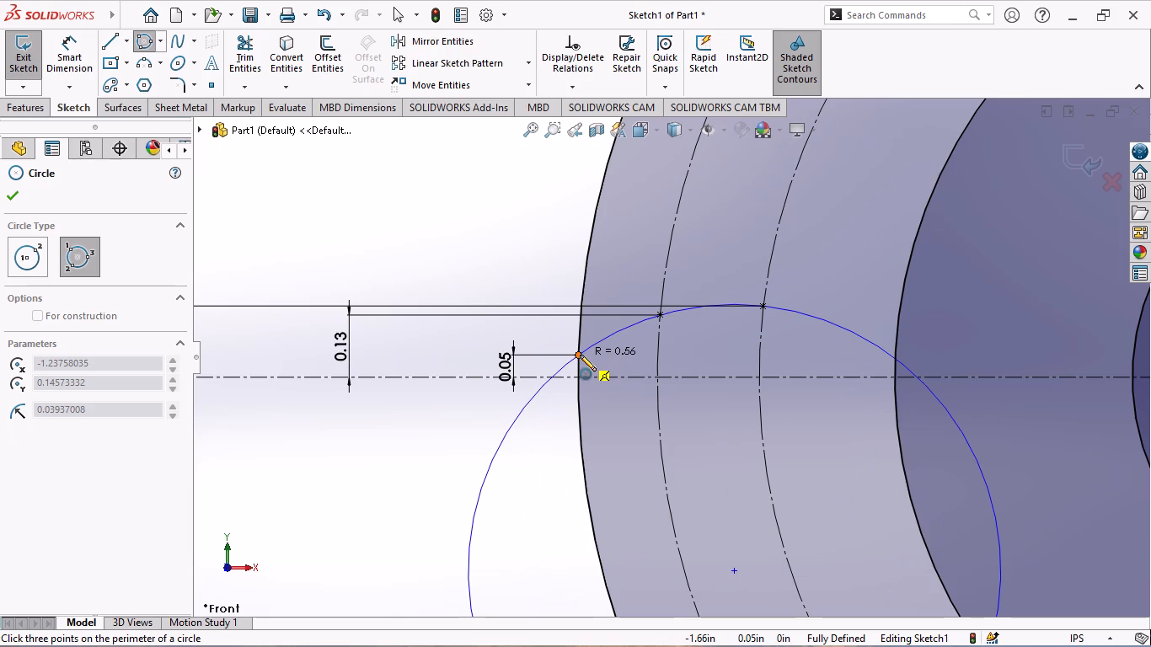
left_click(580, 355)
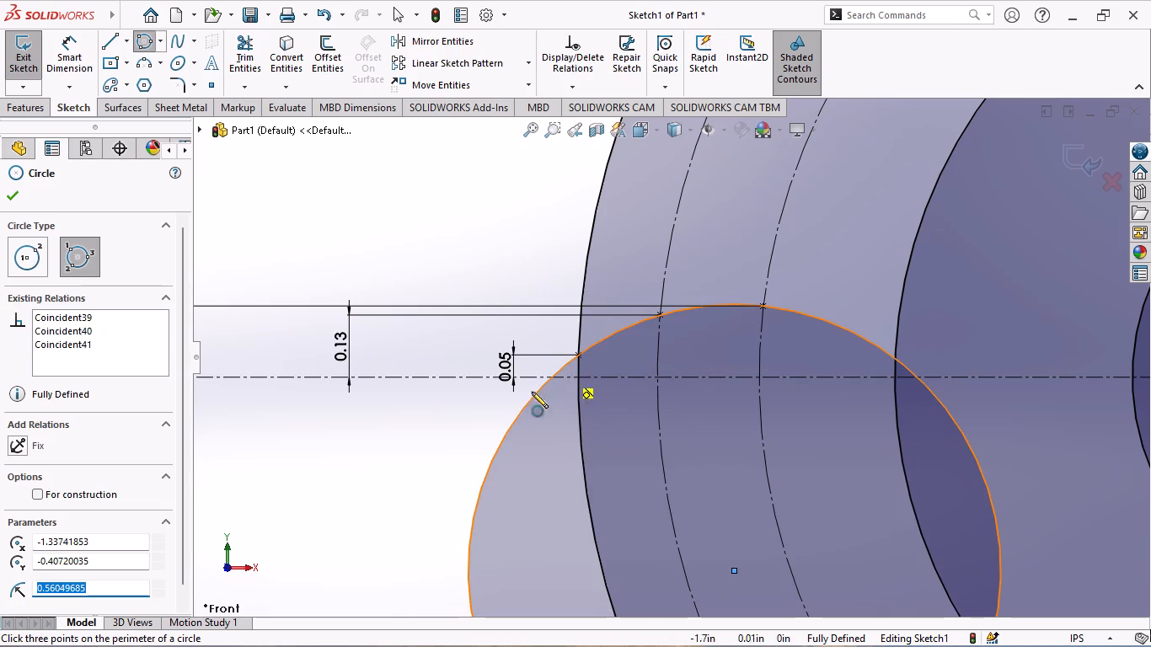
left_click(13, 197)
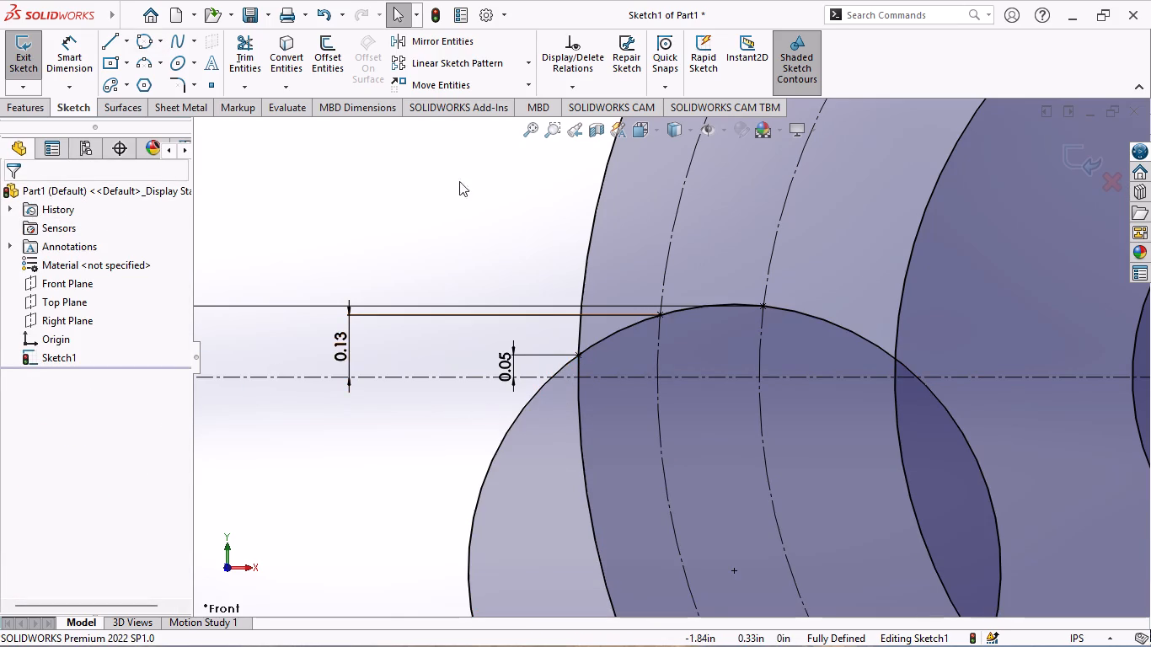
Trim the three-point circle to leave only the tooth-flank arc between the inner construction circle and the outermost circle.
left_click(244, 52)
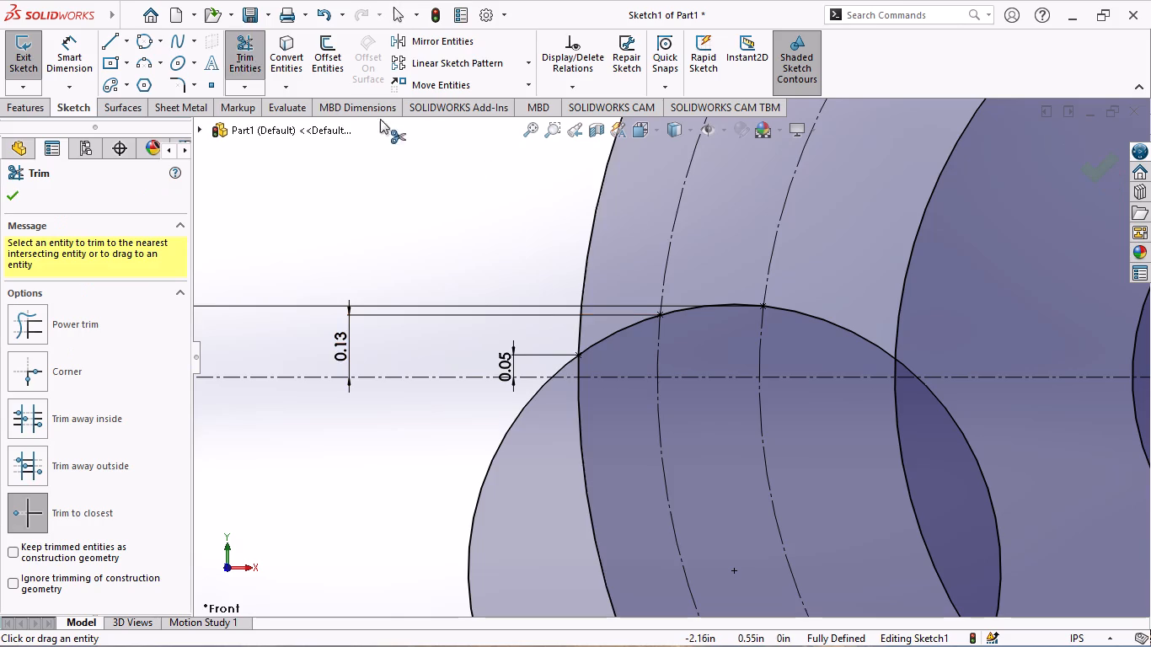
left_click(792, 313)
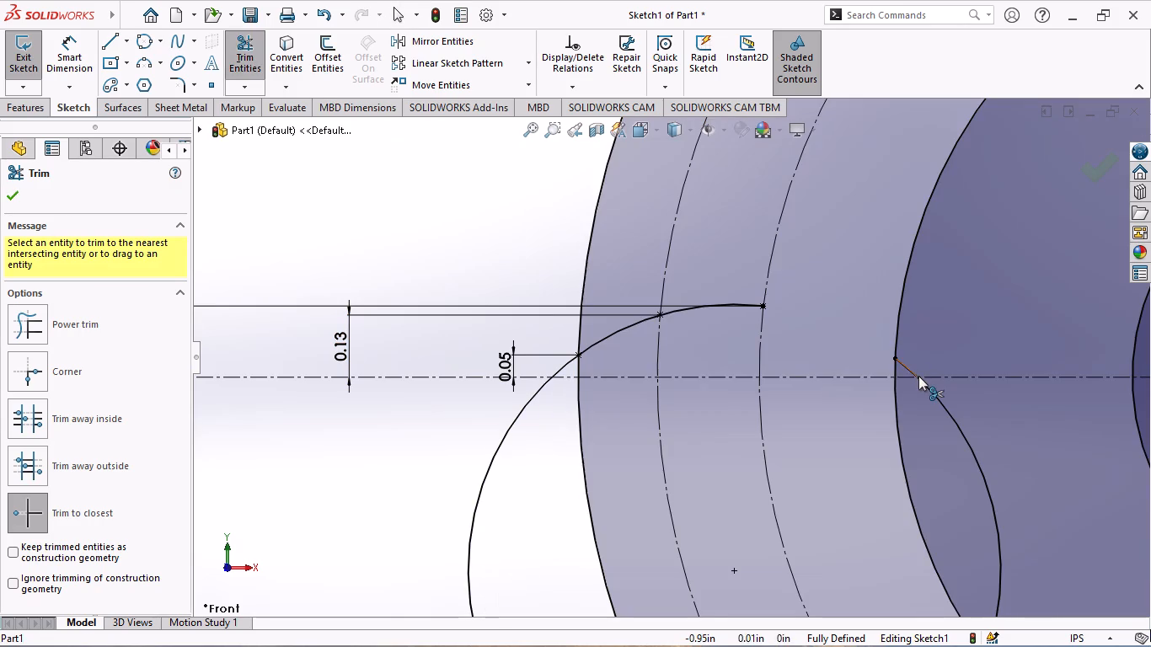
left_click(904, 366)
left_click(935, 393)
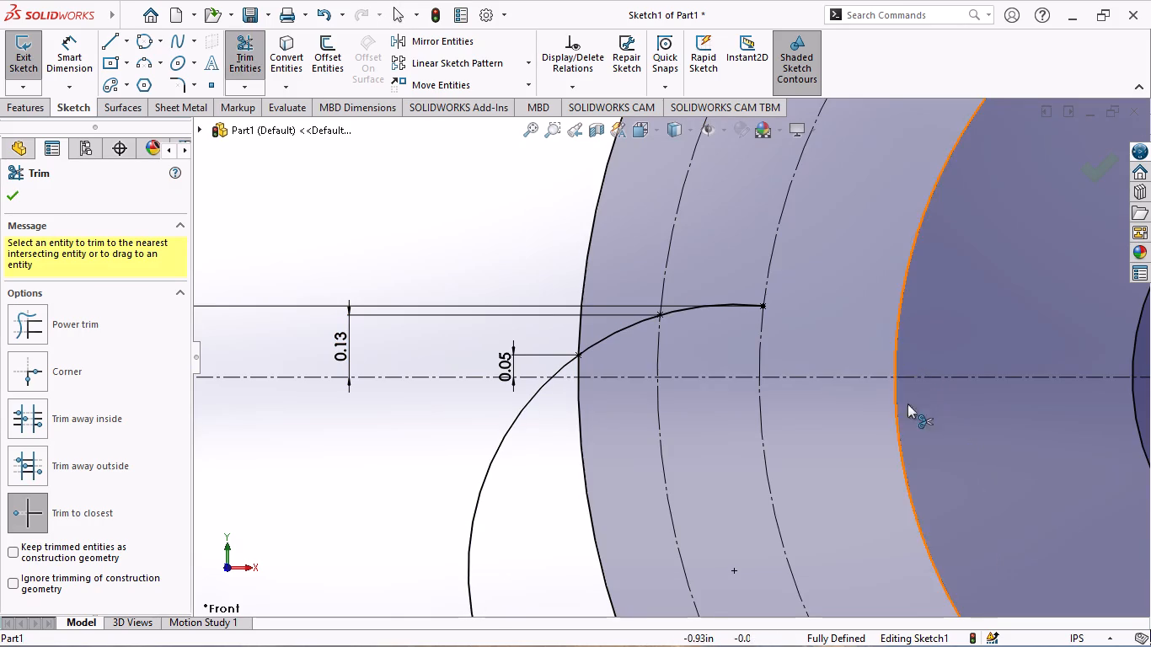
scroll(849, 407, "up", 3)
left_click(806, 521)
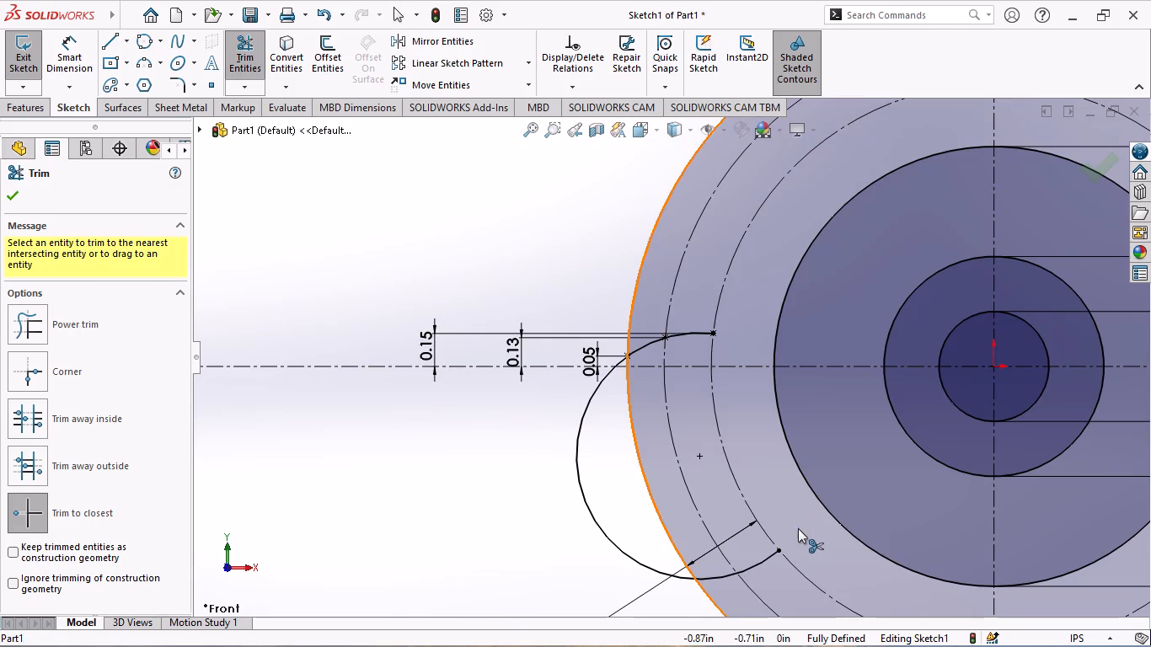
left_click(755, 563)
left_click(710, 579)
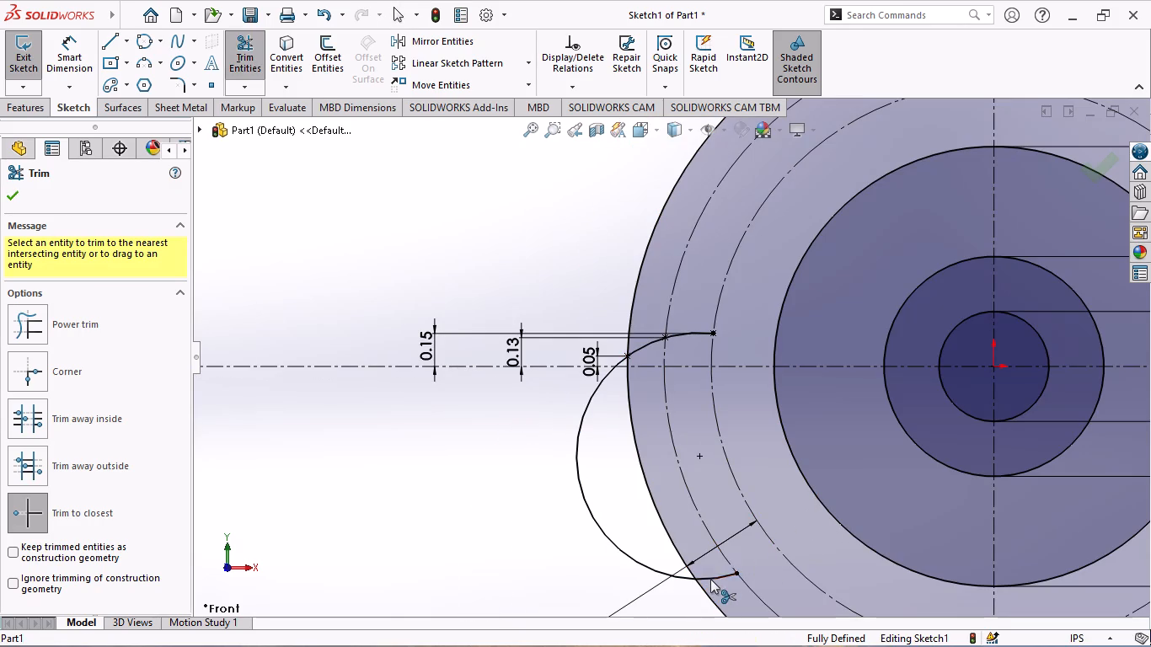
left_click(618, 546)
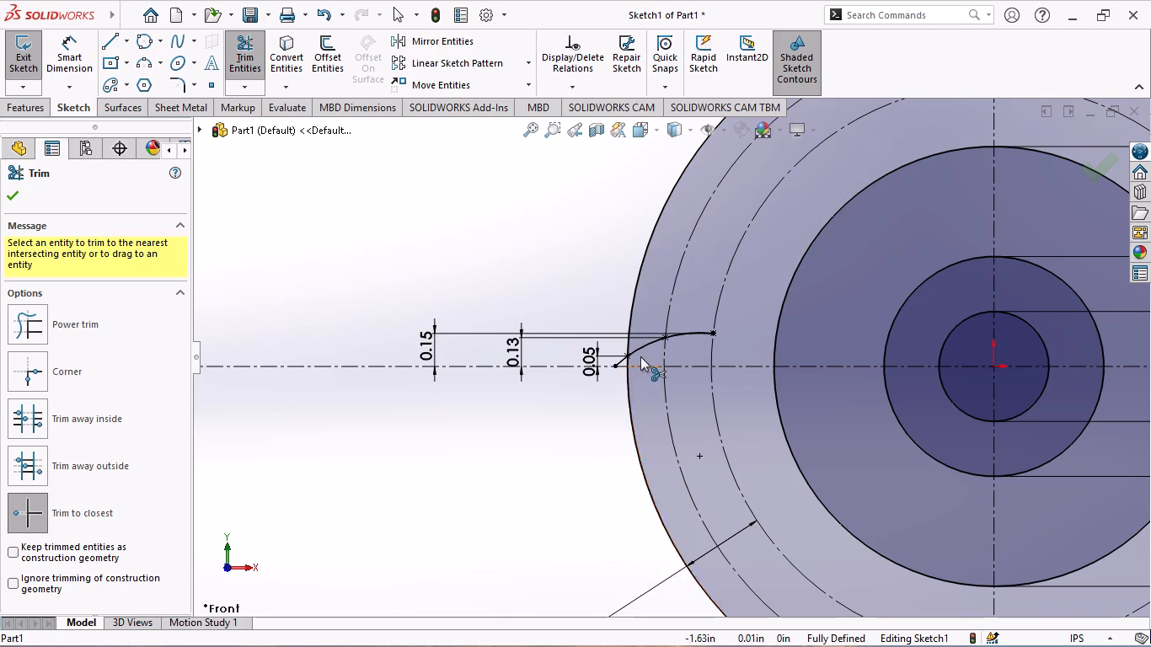
scroll(641, 356, "down", 5)
left_click(598, 373)
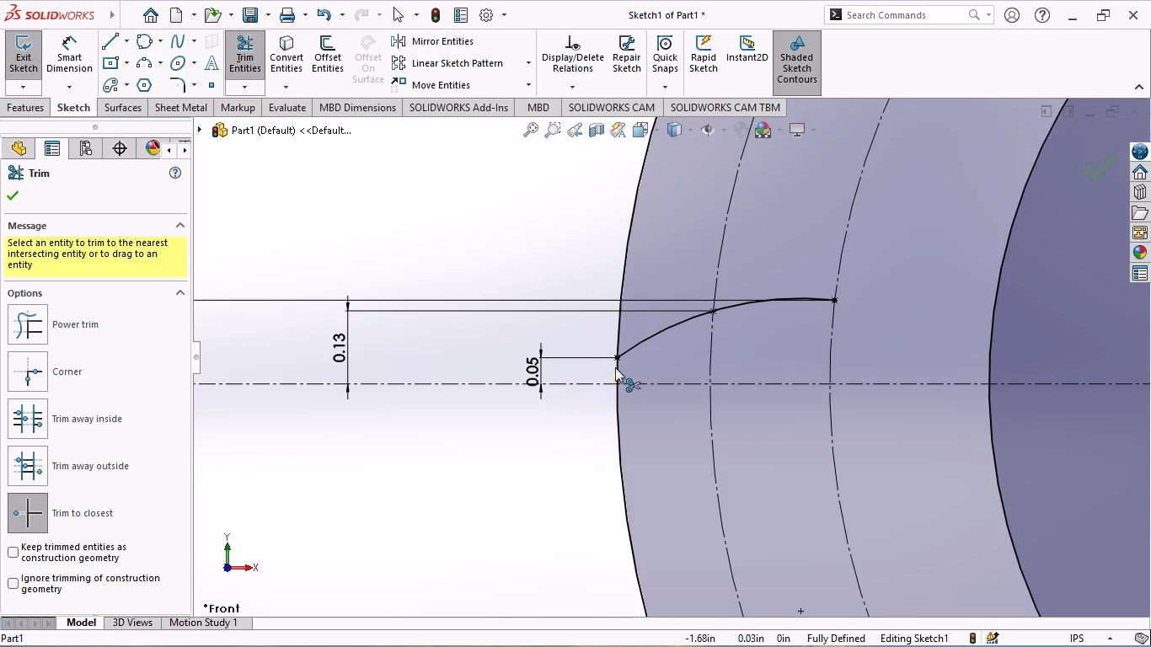
left_click(7, 191)
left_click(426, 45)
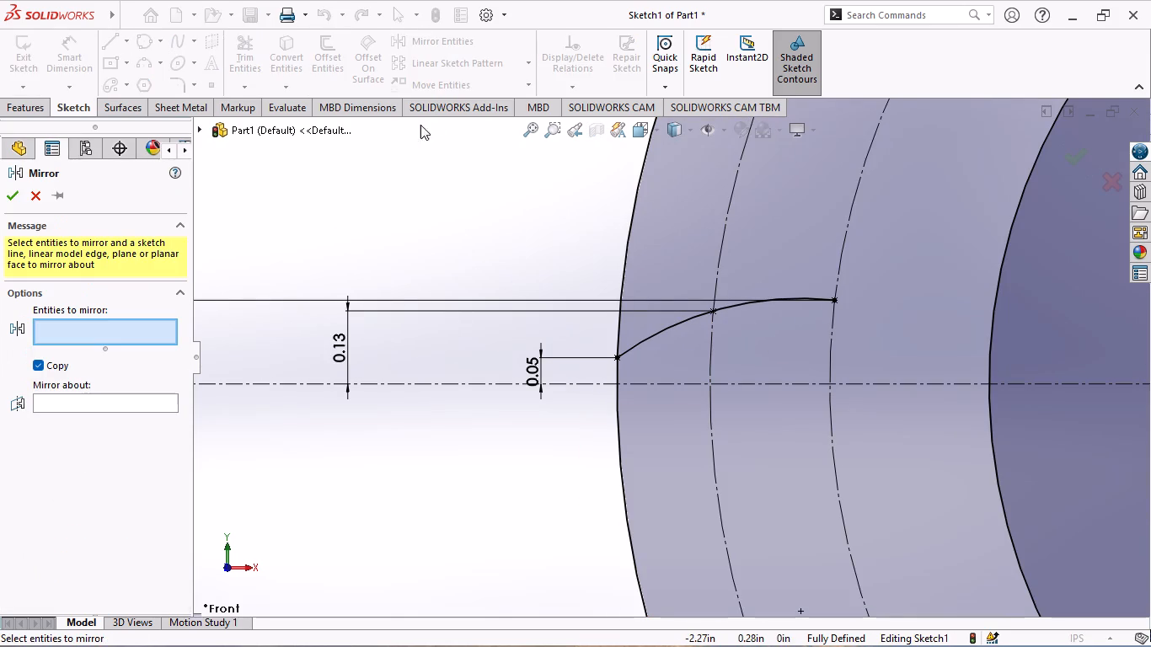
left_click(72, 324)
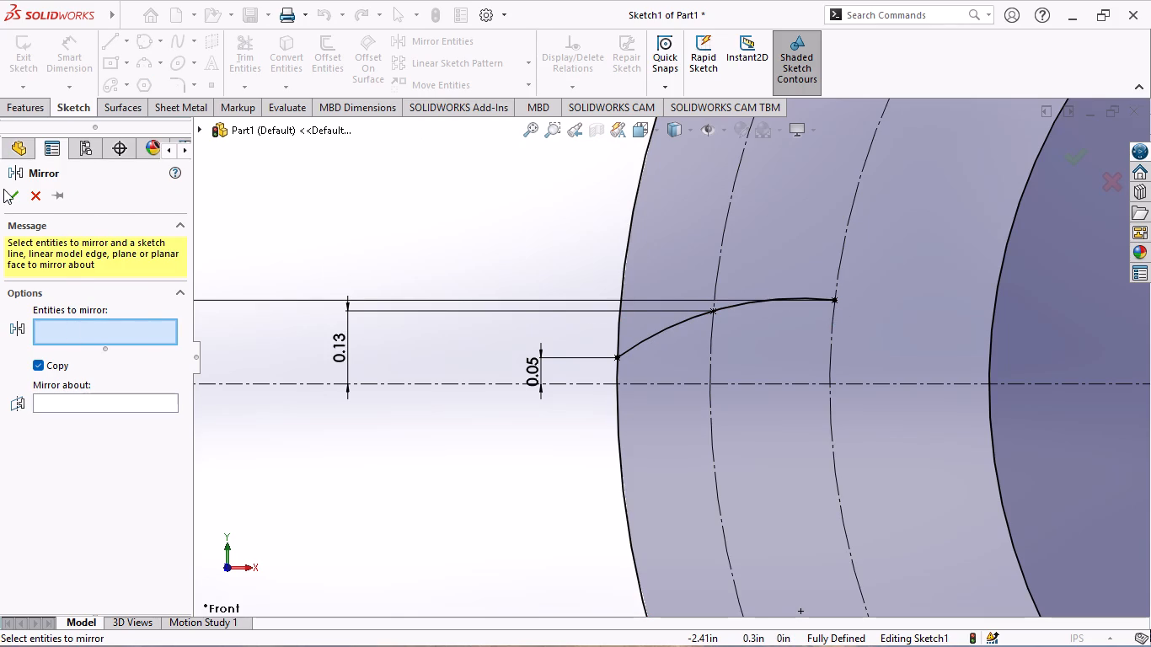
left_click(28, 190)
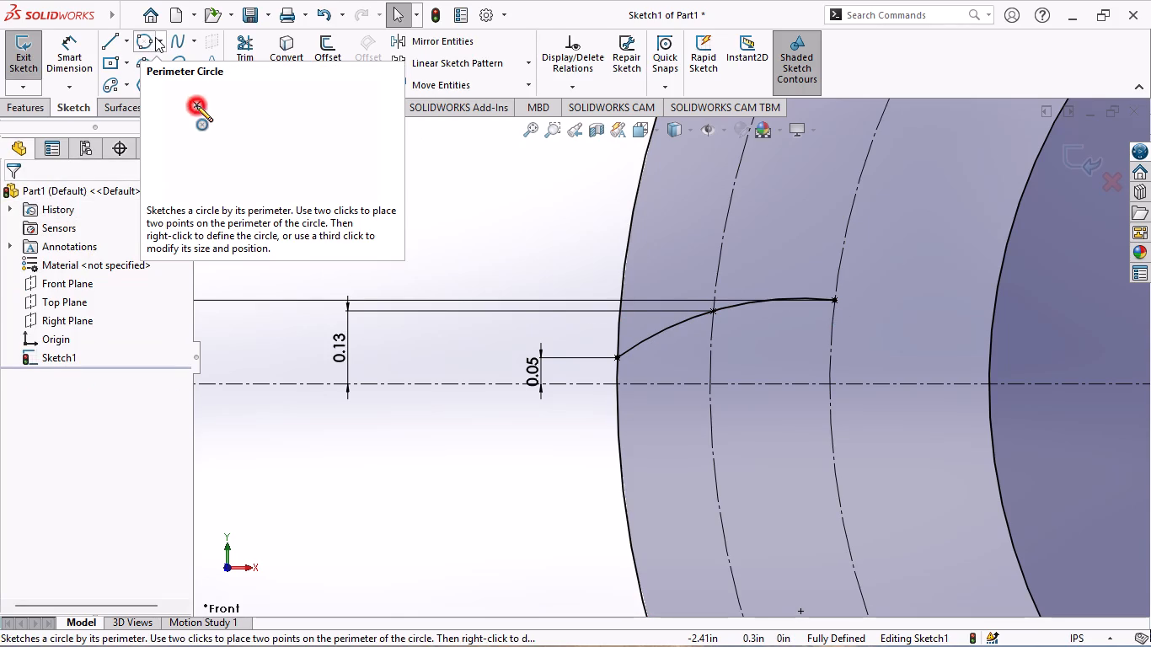
Sketch a circle of about 0.04 in radius just above the inner end of the tooth-flank arc.
left_click(155, 37)
left_click(153, 61)
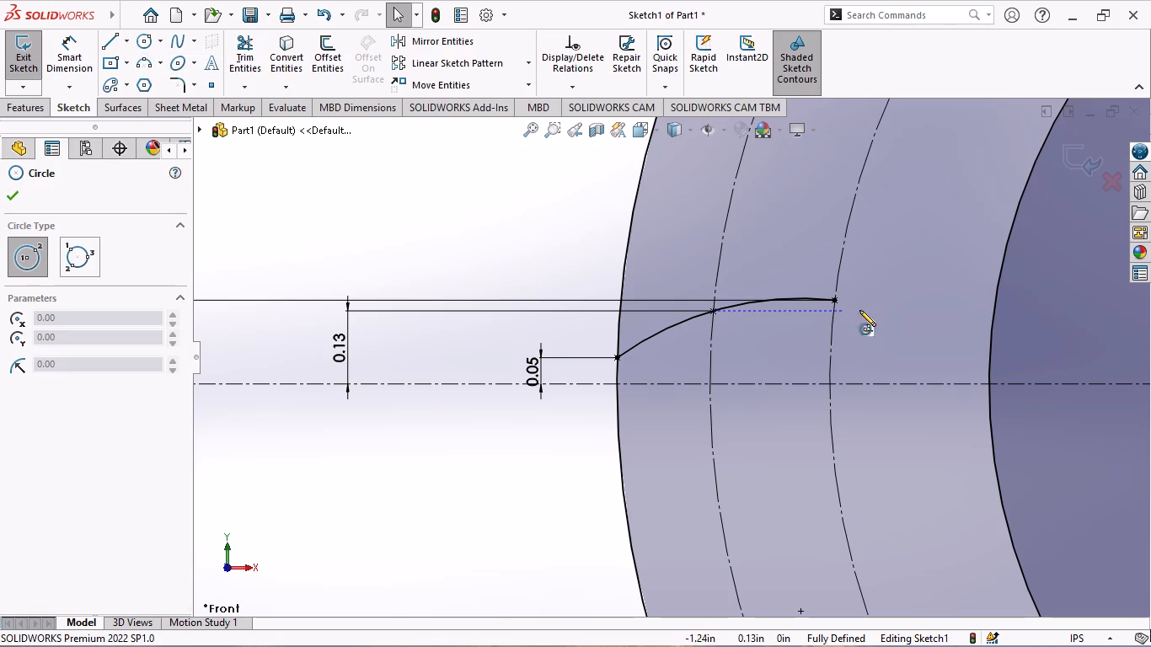
scroll(843, 291, "down", 4)
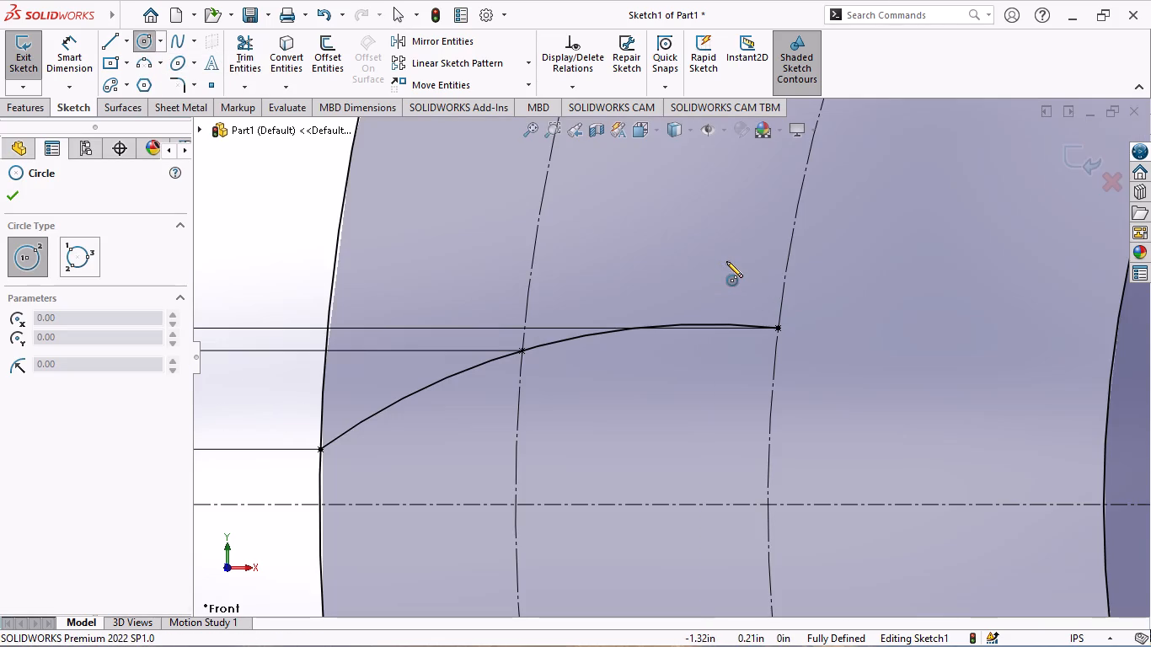
left_click(734, 265)
left_click(762, 299)
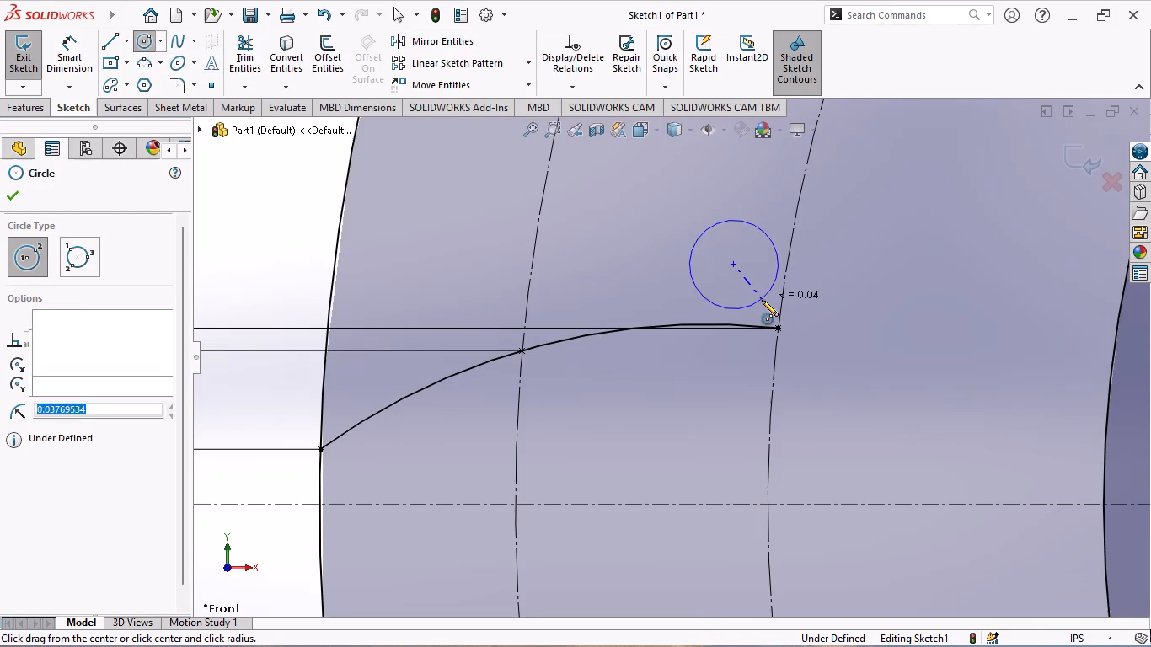
key("Escape")
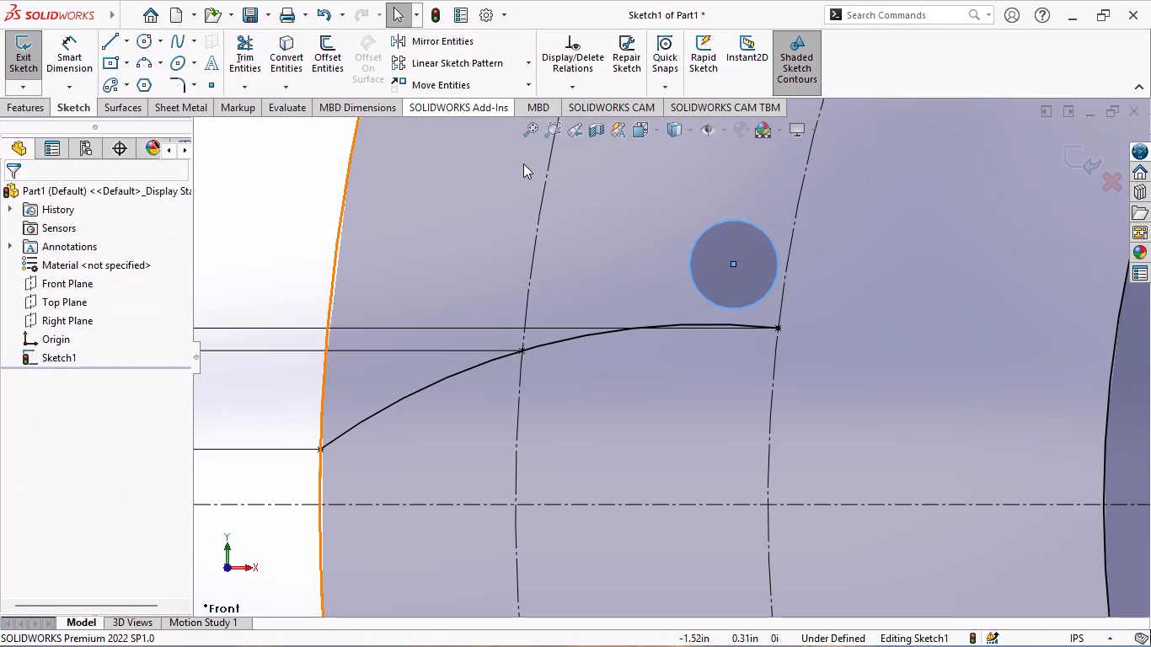
Make the small circle tangent to the tooth-flank arc.
left_click(632, 264)
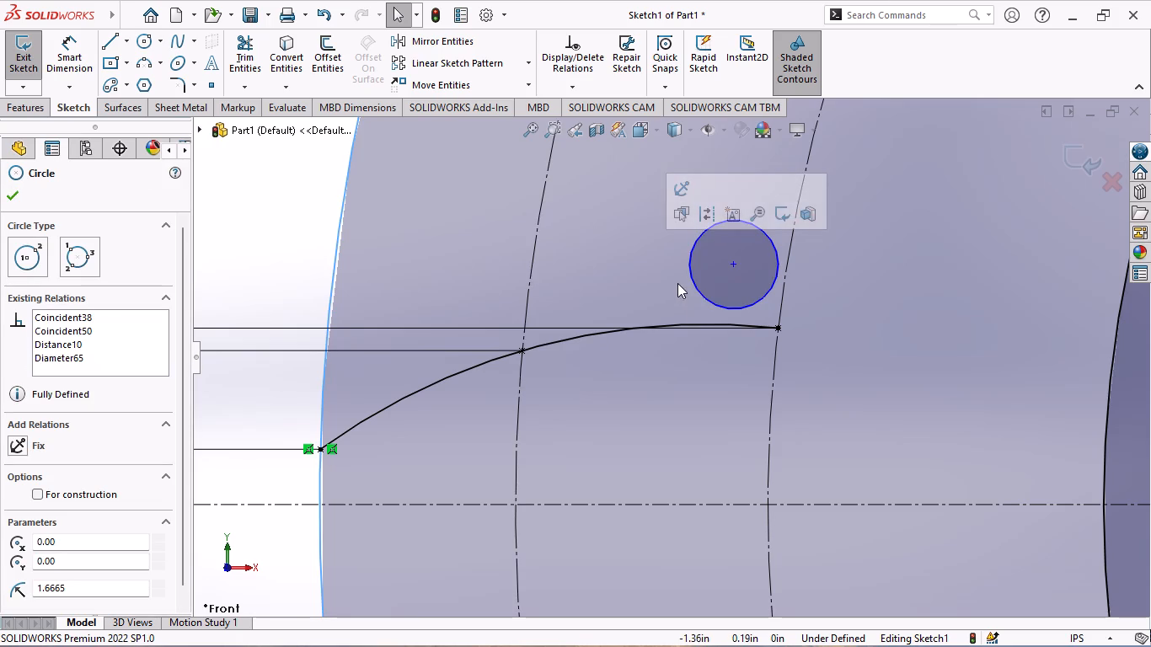
left_click(276, 269)
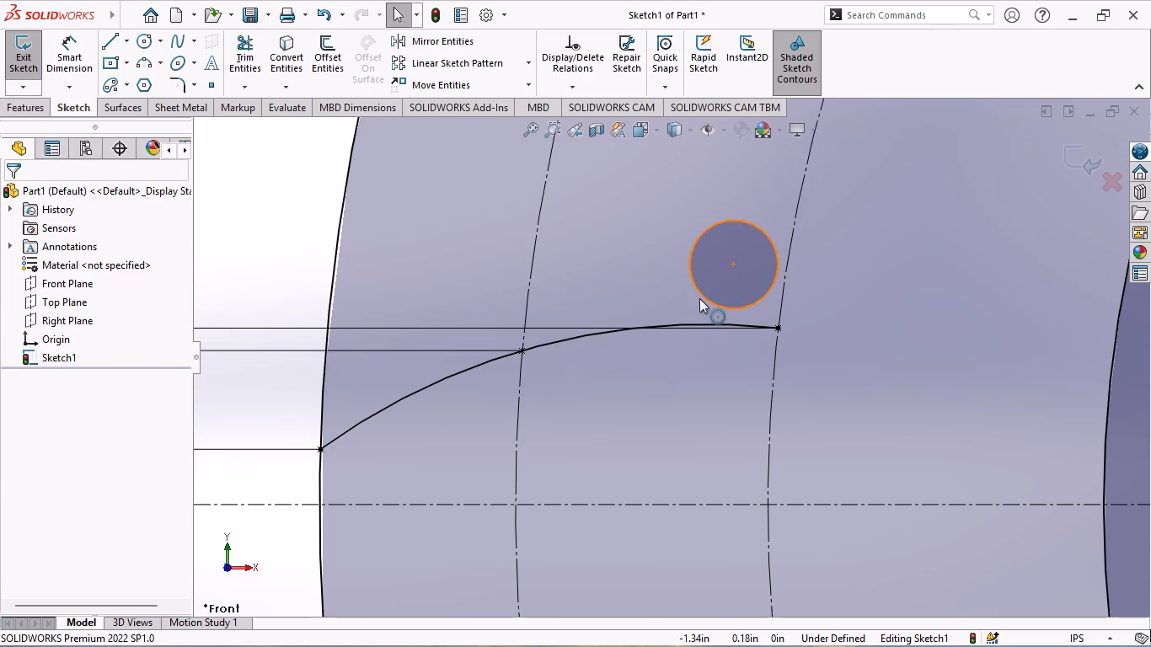
left_click(700, 292, "ctrl")
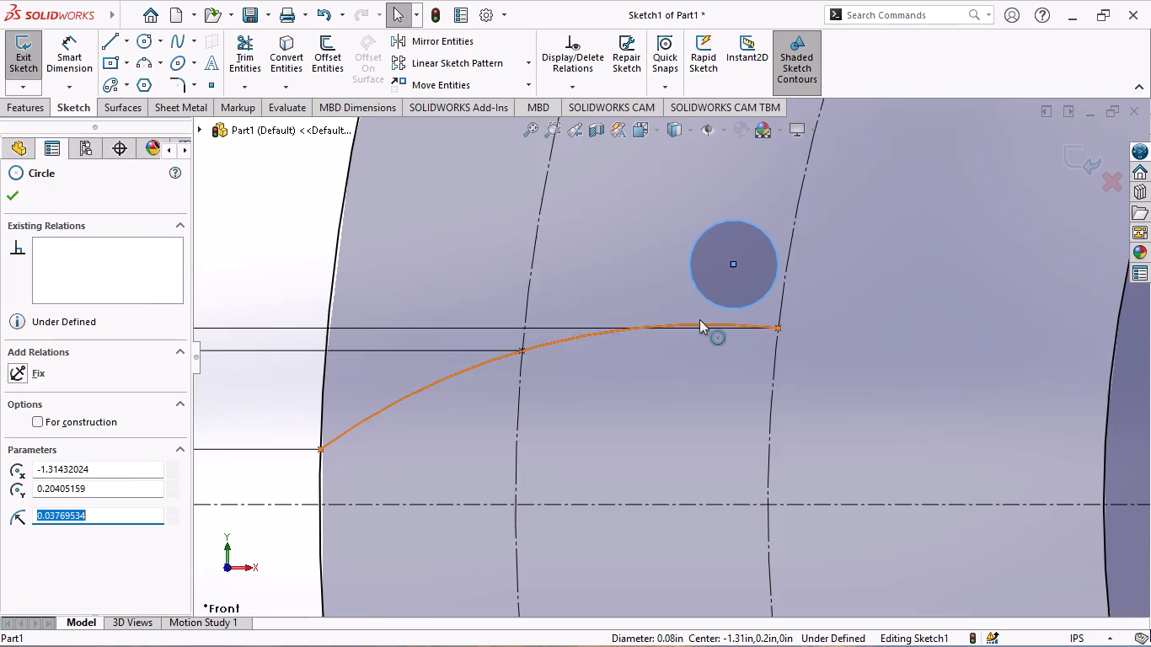
left_click(699, 320, "ctrl")
left_click(771, 243)
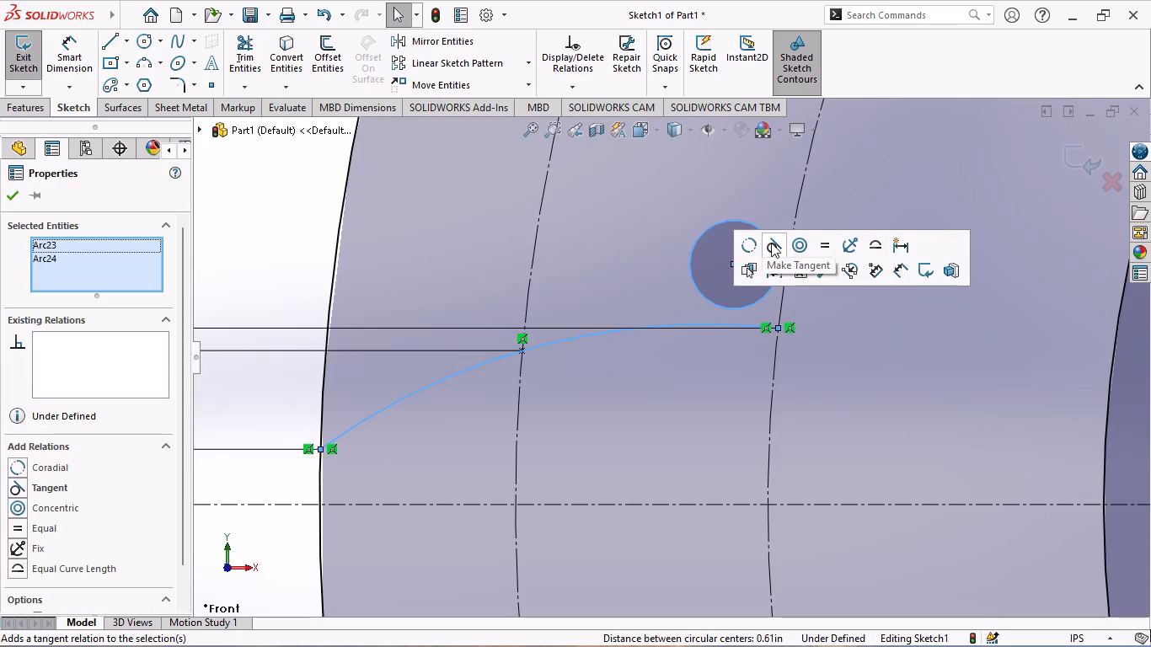
left_click(8, 195)
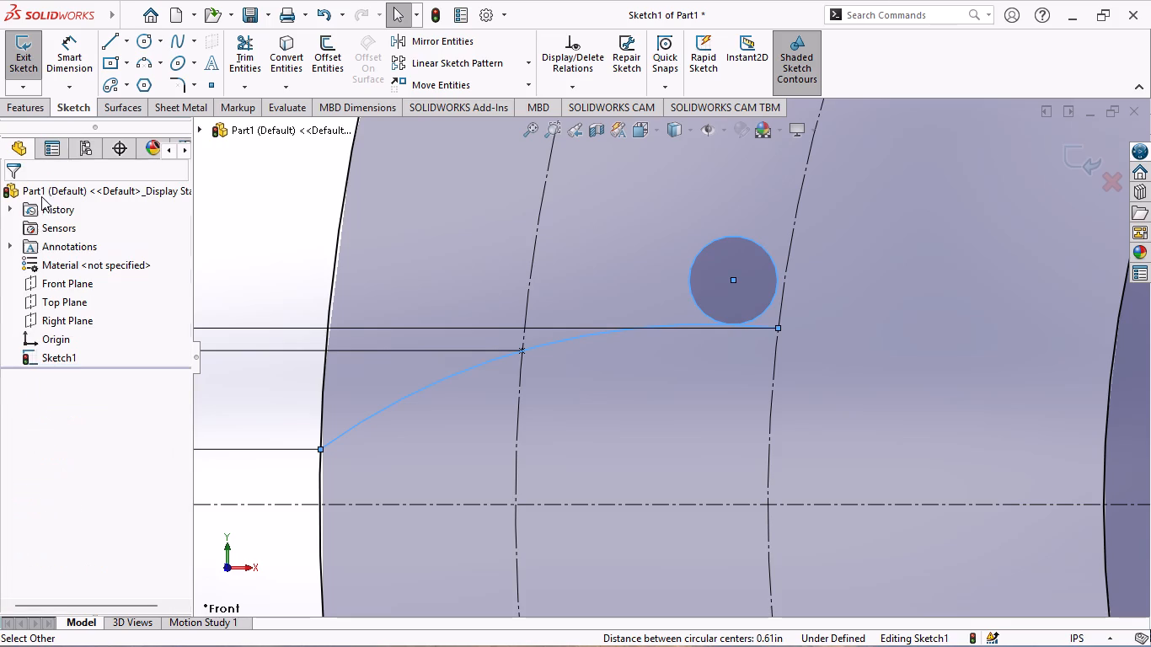
Make the small circle tangent to the inner construction circle.
left_click(759, 242, "ctrl")
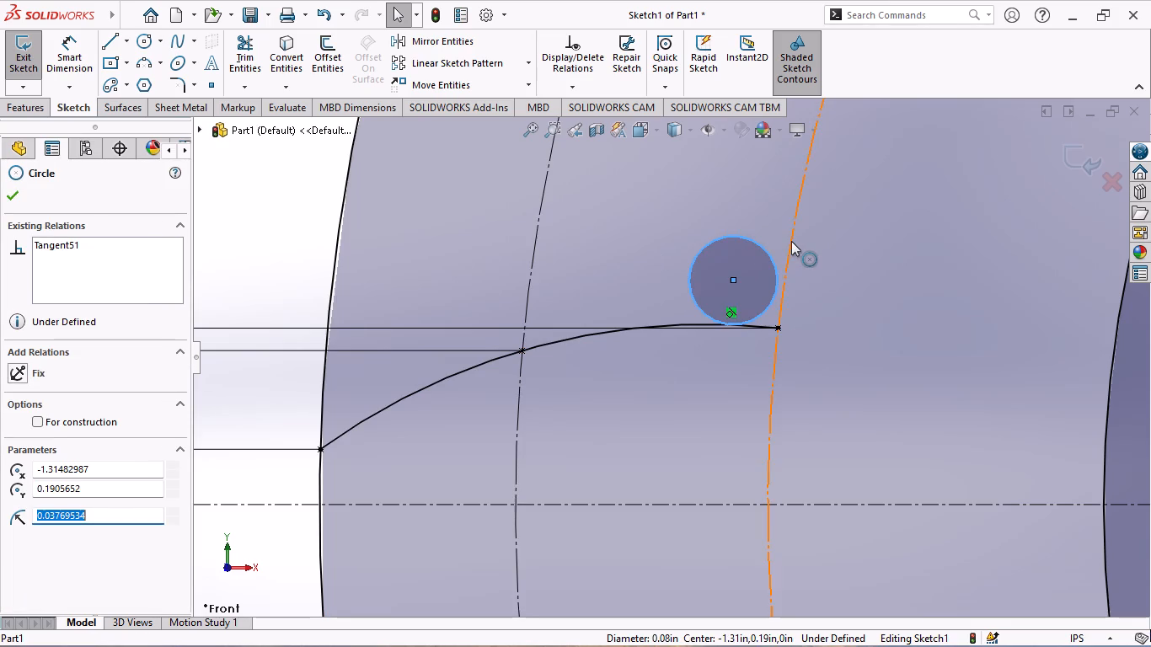
left_click(792, 241, "ctrl")
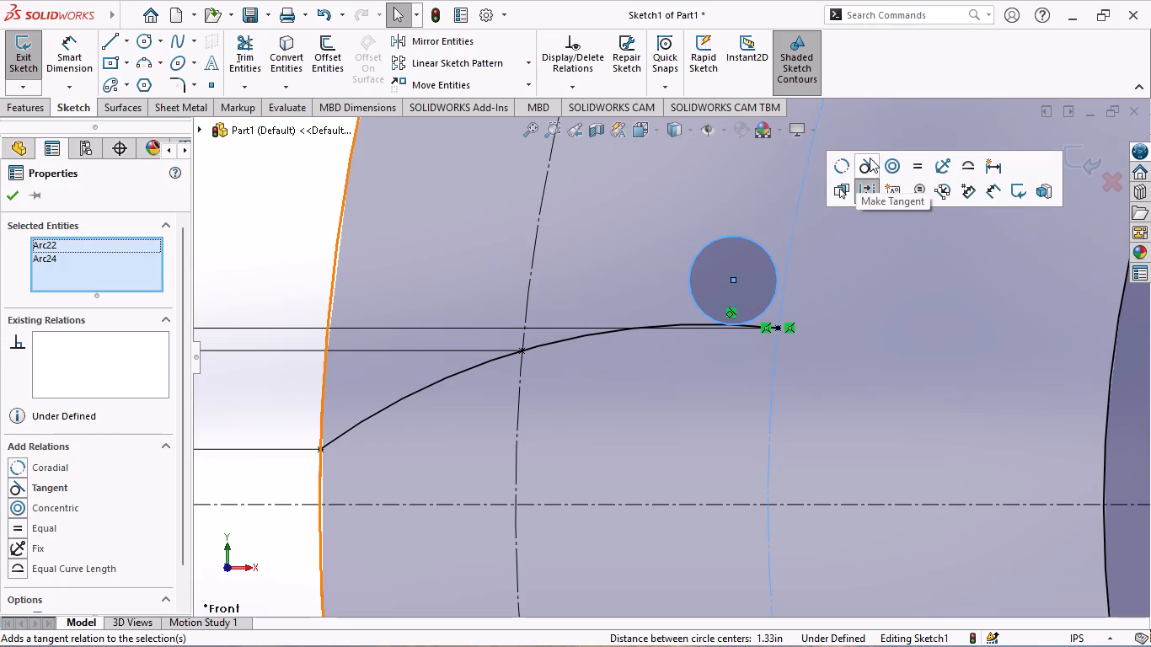
left_click(867, 160)
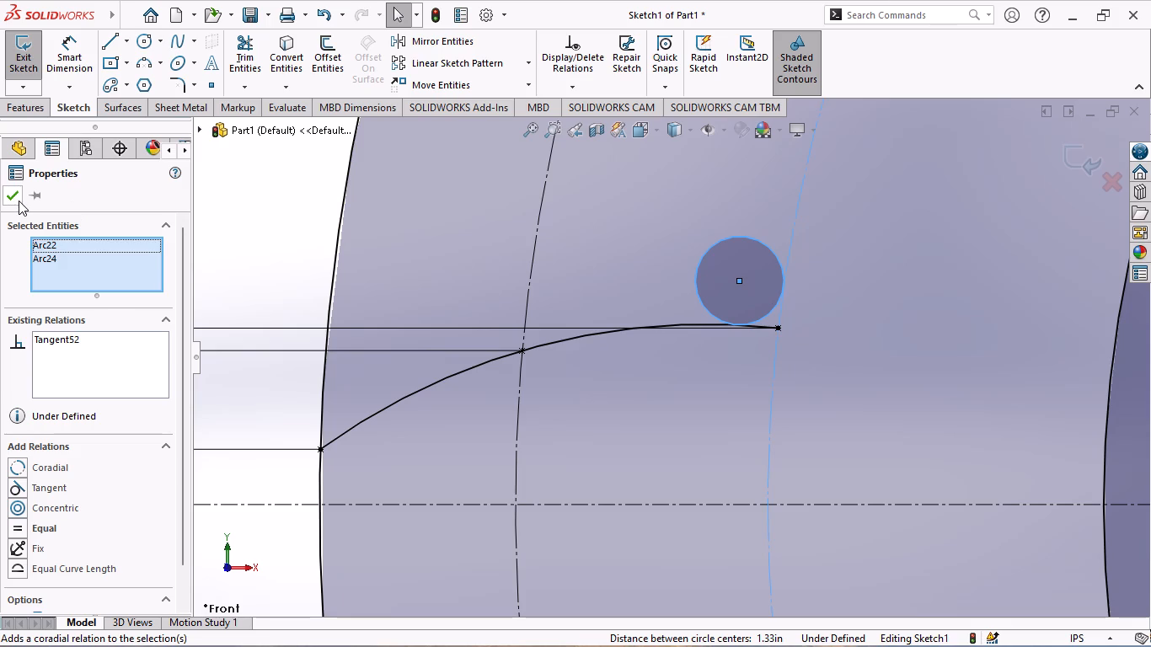
left_click(13, 196)
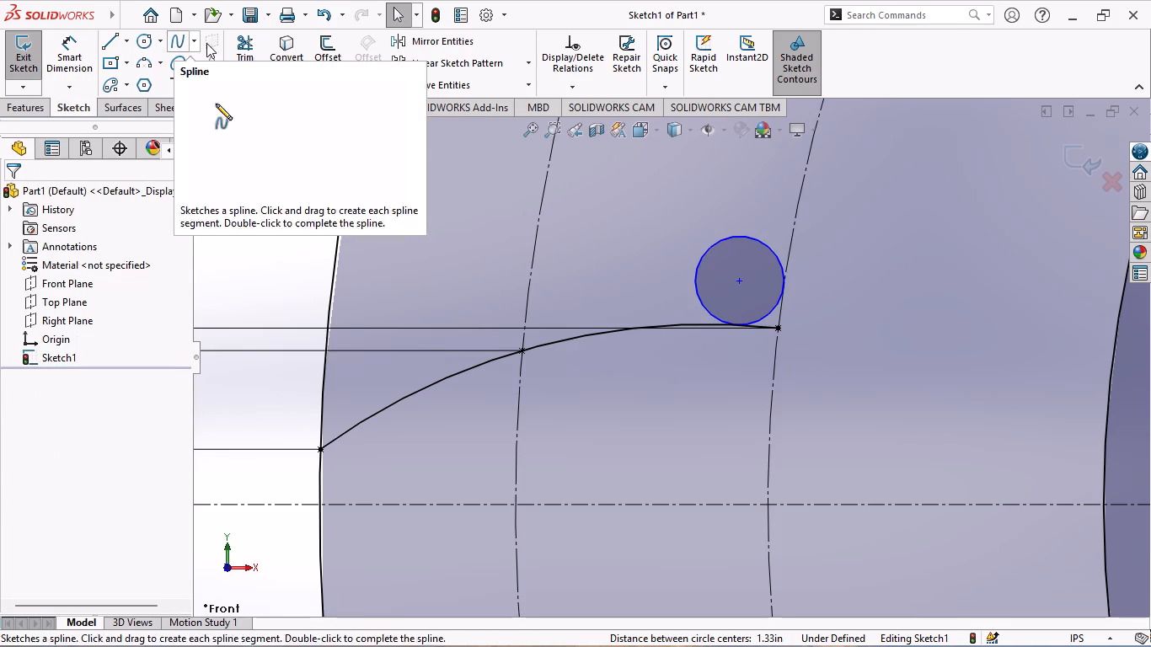
Trim the small circle and the flank arc's inner end to leave a root fillet running from the flank to the inner construction circle.
left_click(241, 39)
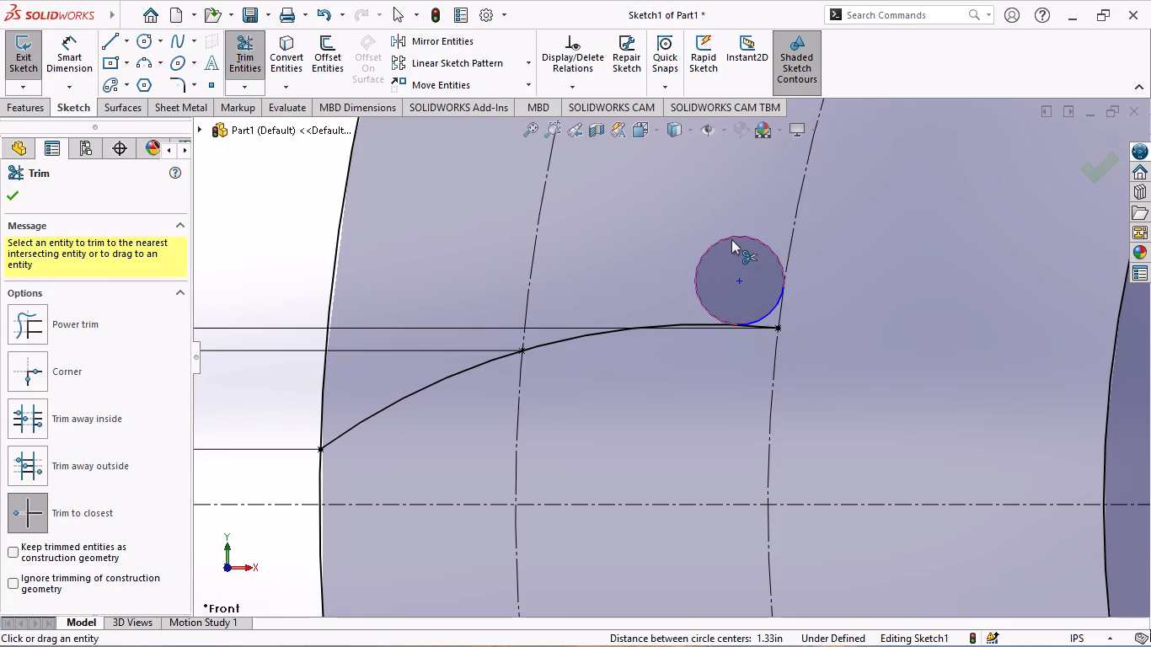
left_click(731, 238)
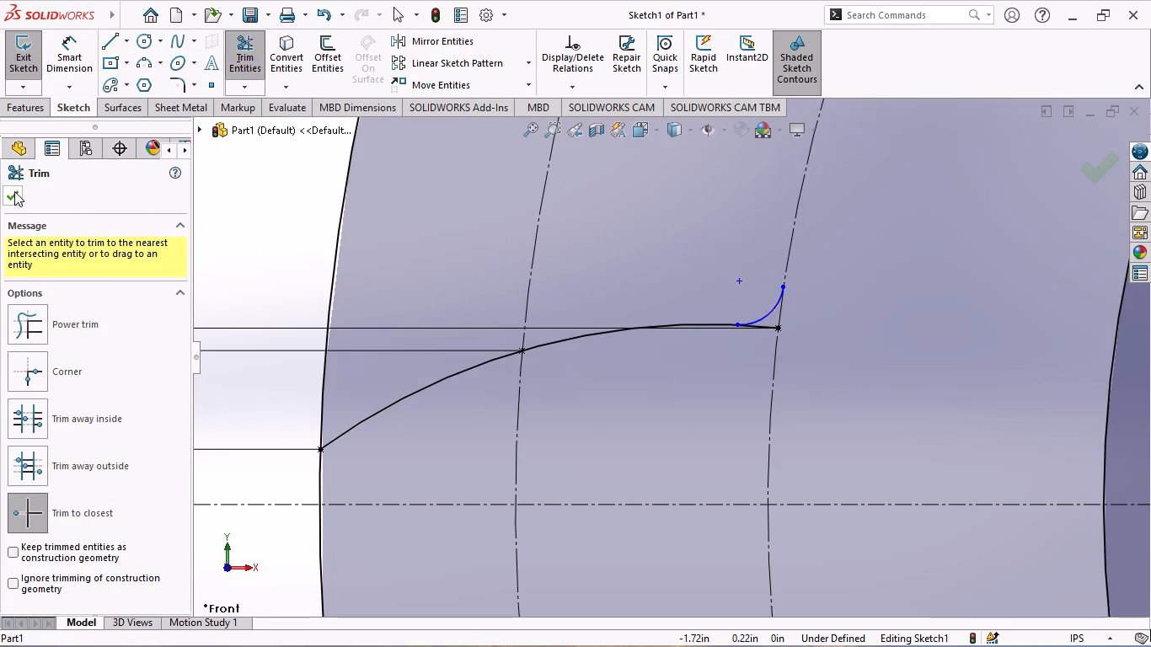
scroll(752, 335, "down", 4)
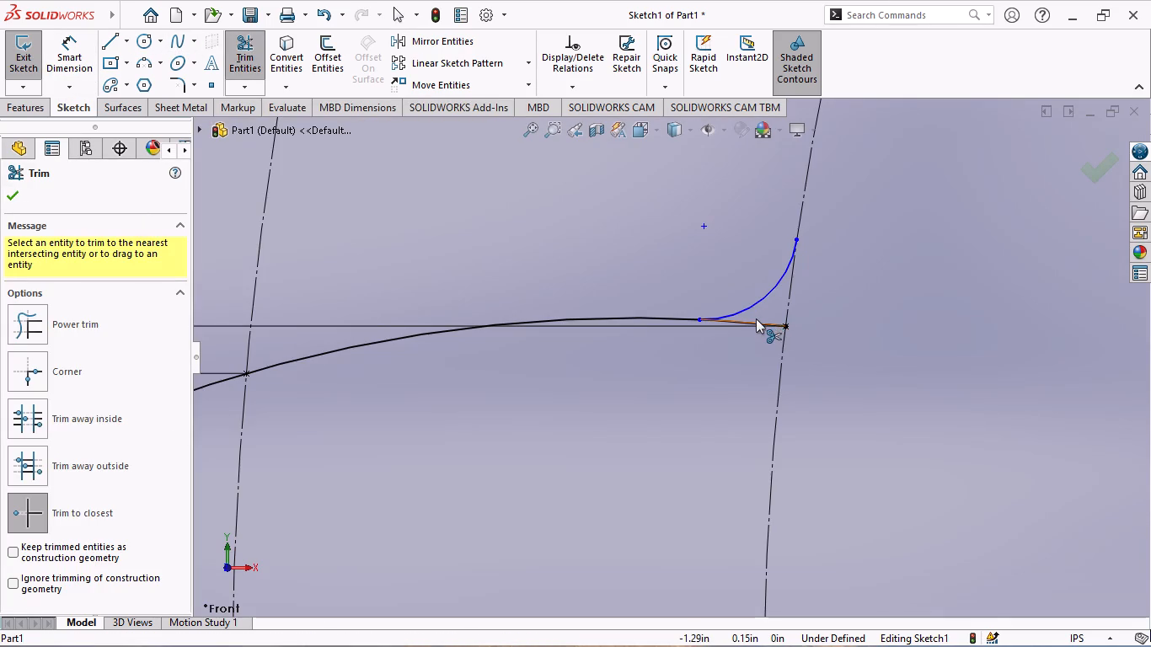
left_click(756, 318)
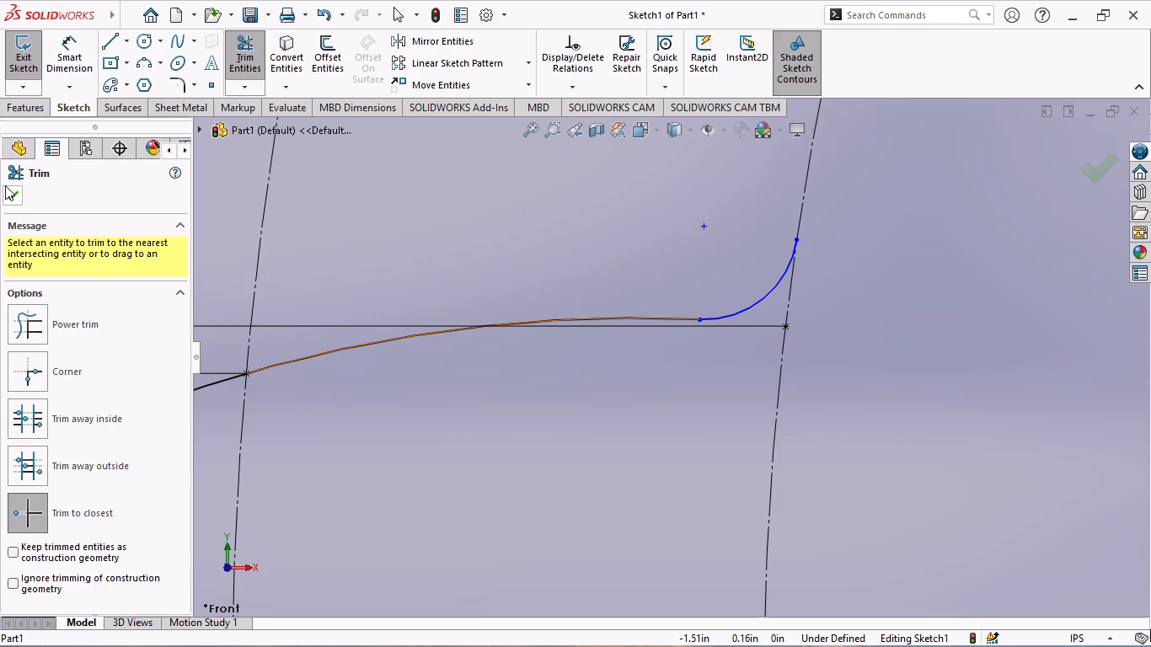
left_click(7, 187)
Dimension the root fillet arc with a radius of 0.062 in.
left_click(82, 62)
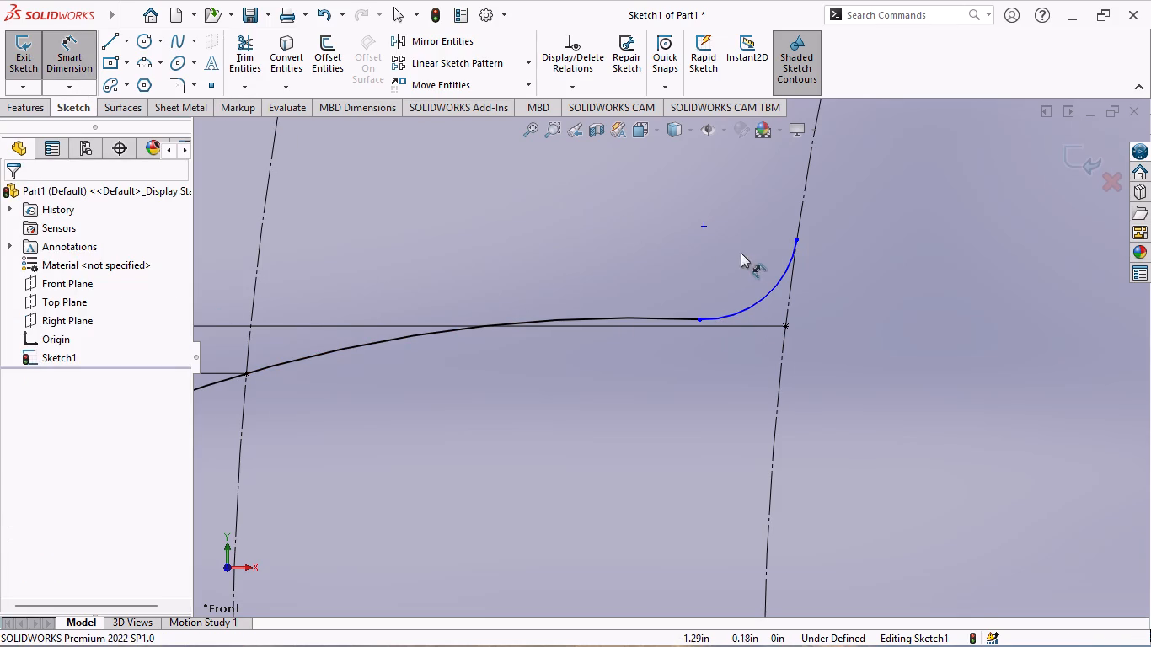
left_click(752, 302)
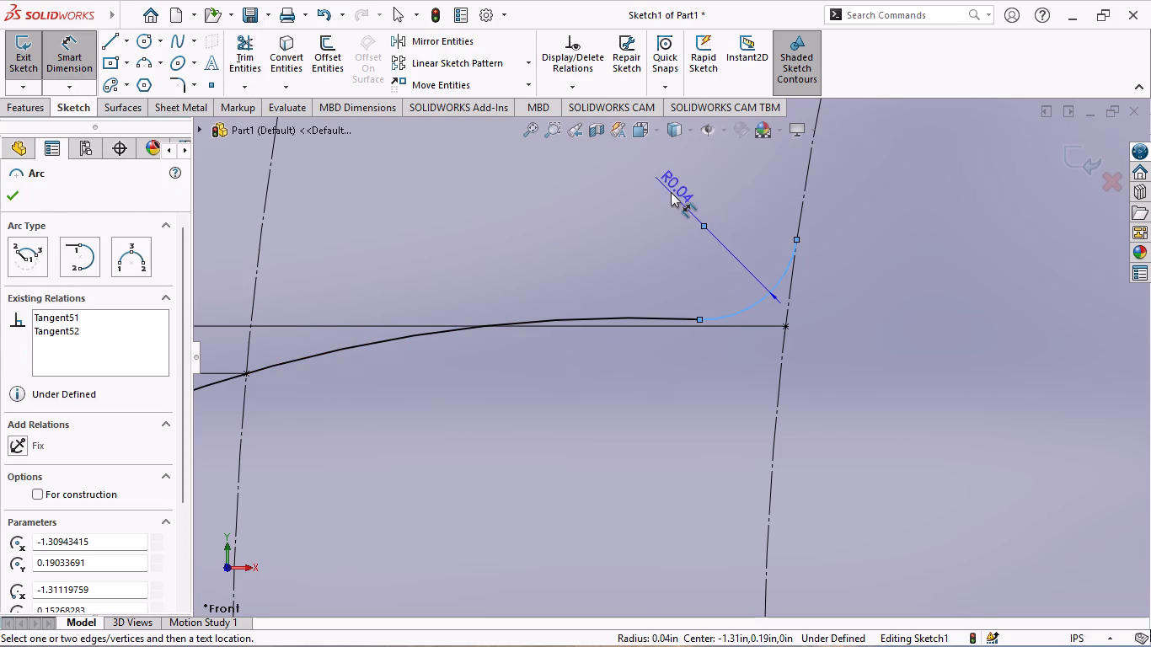
left_click(671, 192)
type("0.0")
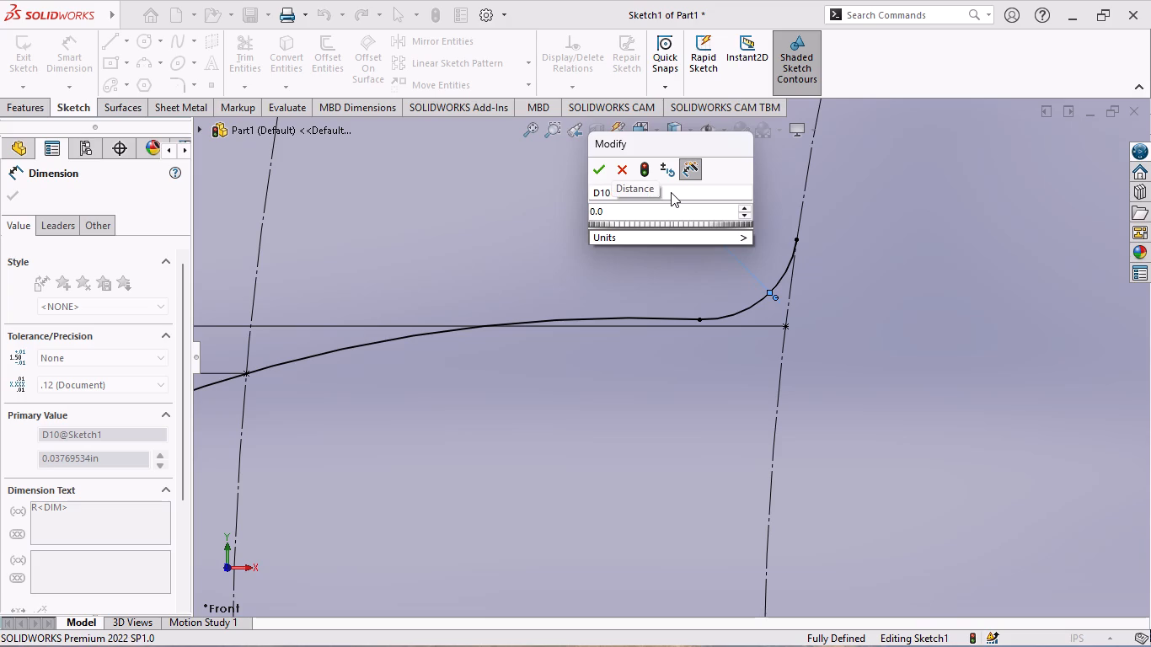
type("62")
key("Return")
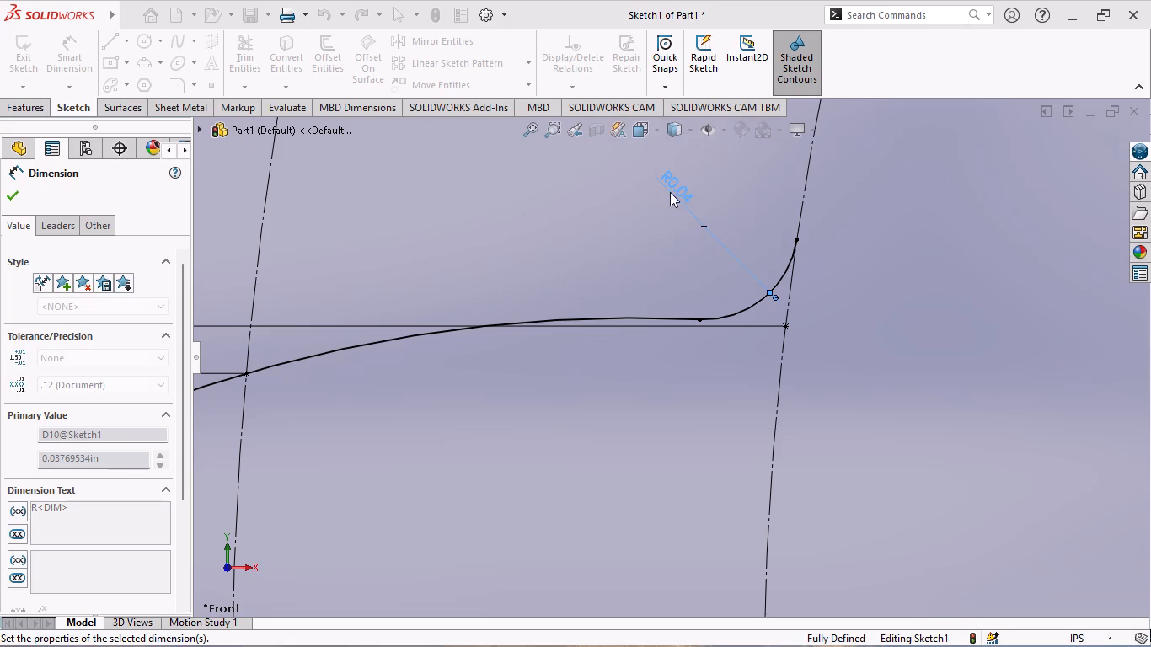
scroll(670, 192, "up", 4)
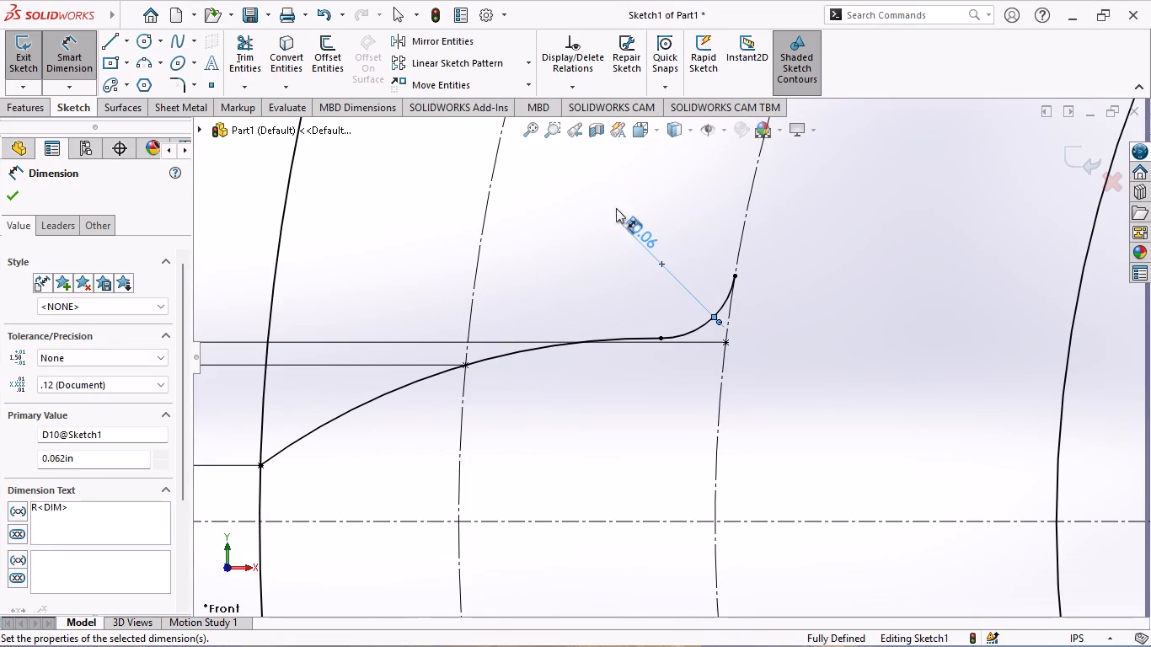
left_click(6, 198)
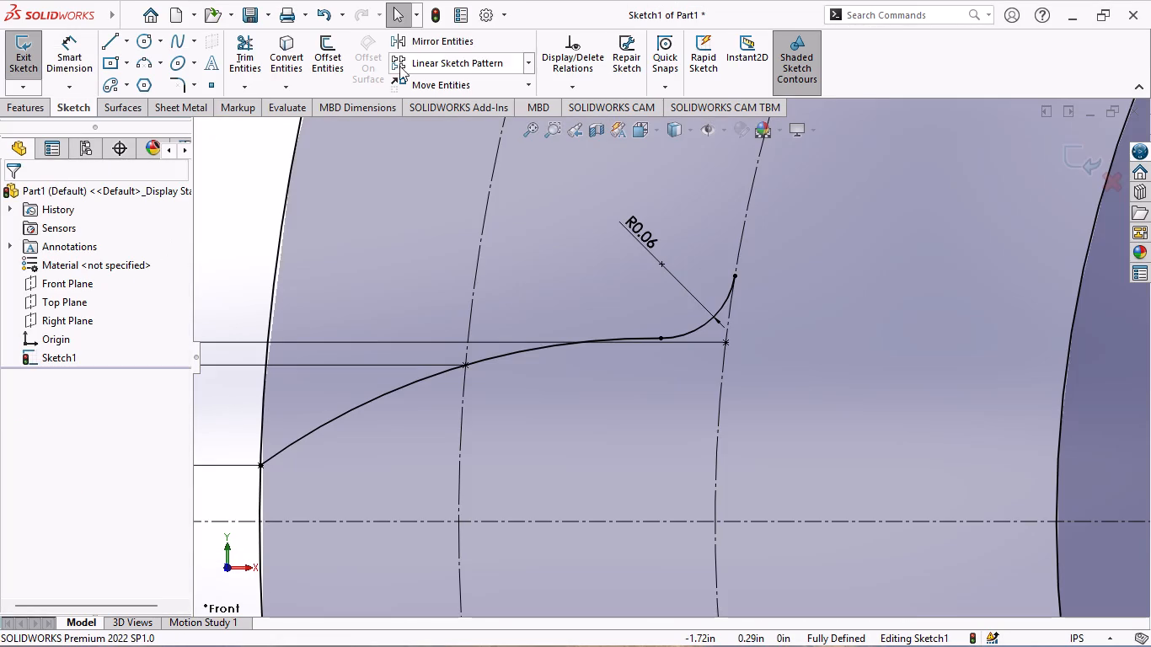
Mirror the root fillet arc and the tooth-flank arc about the horizontal centerline, keeping the originals.
left_click(451, 42)
scroll(619, 309, "up", 2)
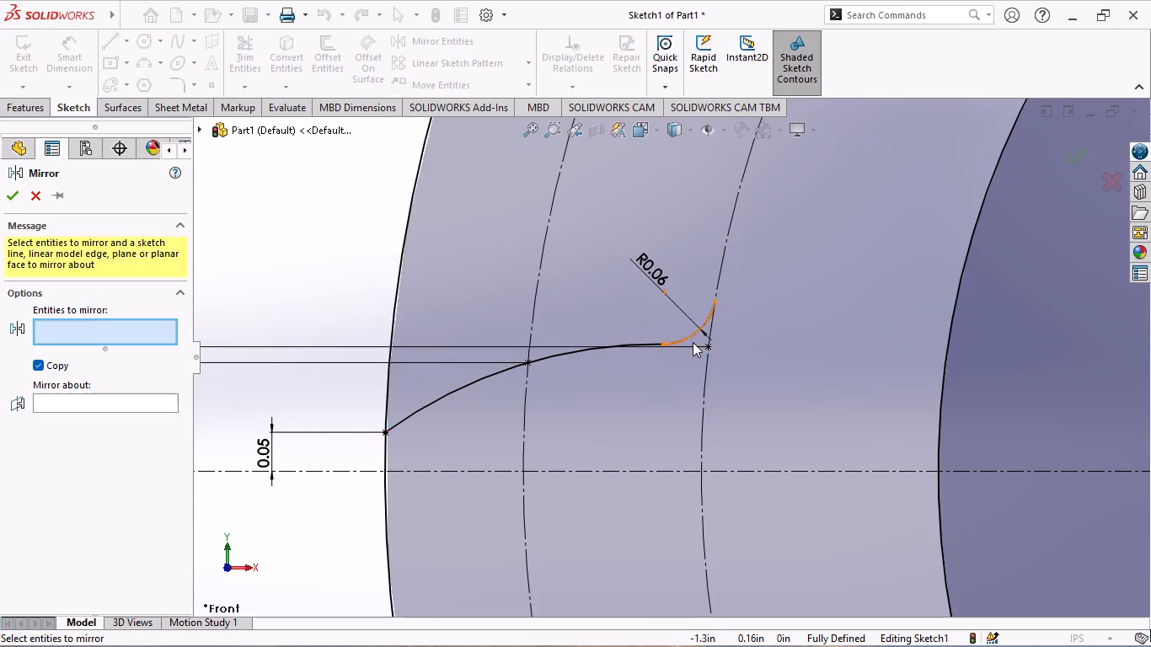
left_click(689, 334)
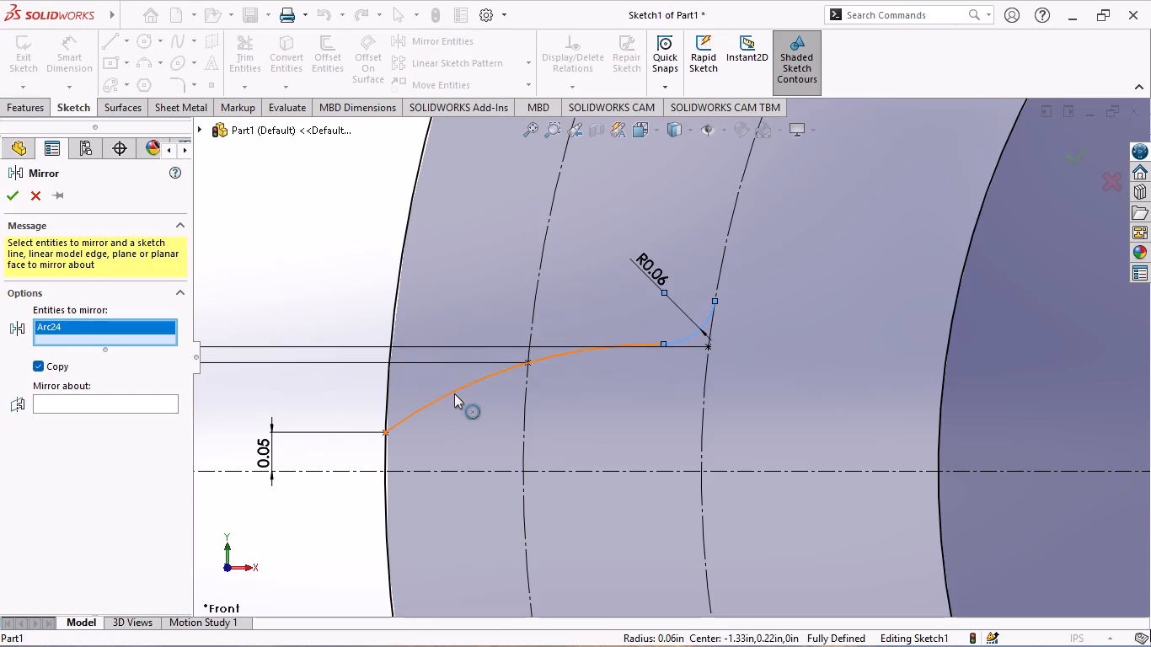
left_click(454, 393)
left_click(99, 423)
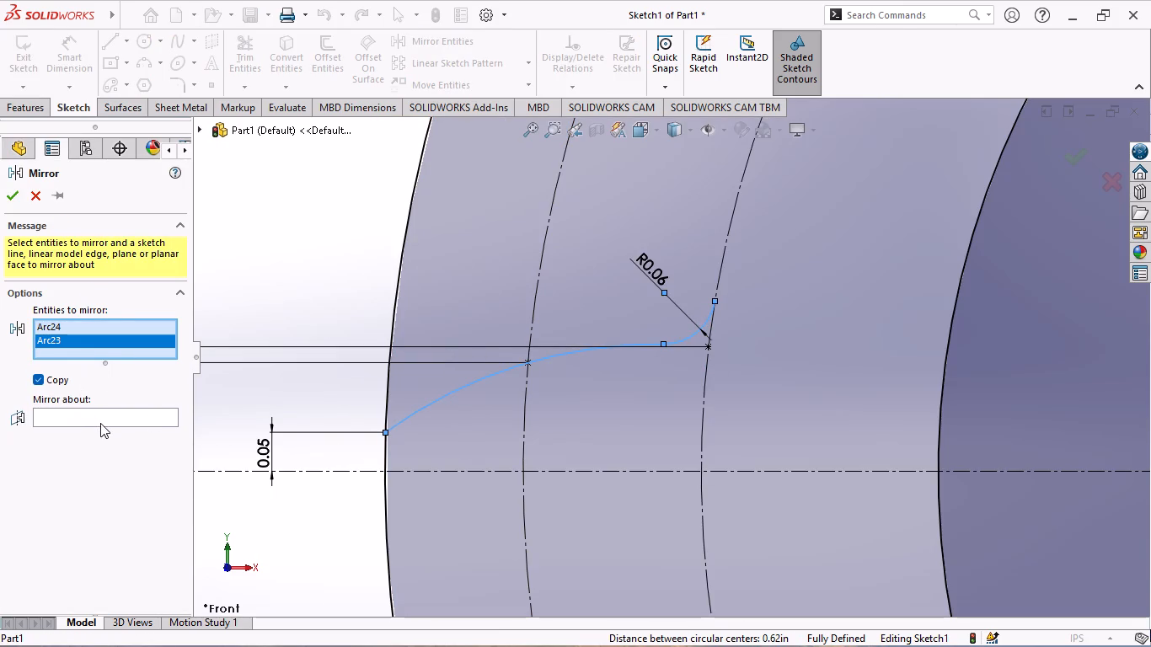
left_click(159, 423)
left_click(154, 415)
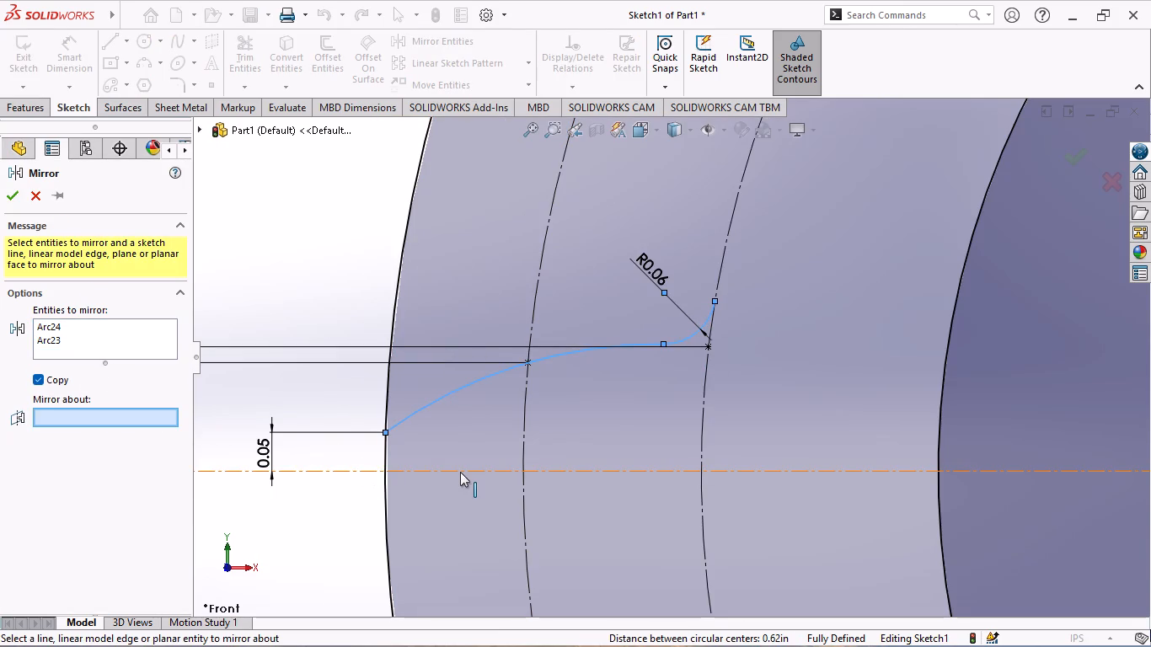
left_click(460, 472)
left_click(8, 193)
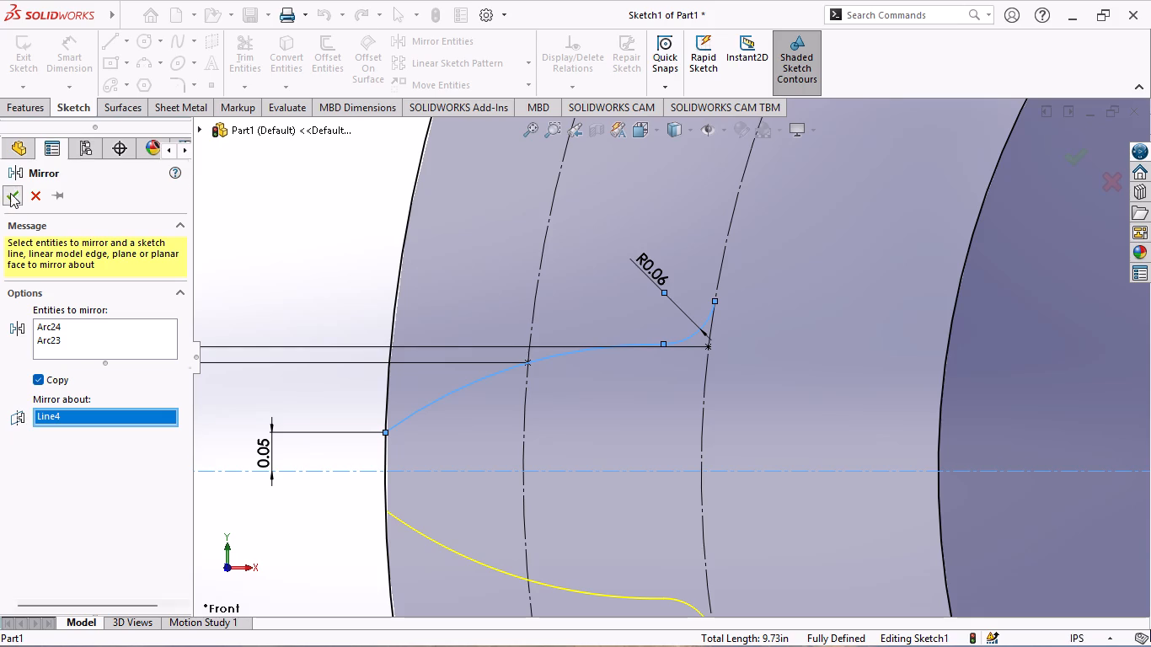
Trim the outermost circle to leave only the short tooth-tip arc between the two flanks.
scroll(462, 323, "up", 3)
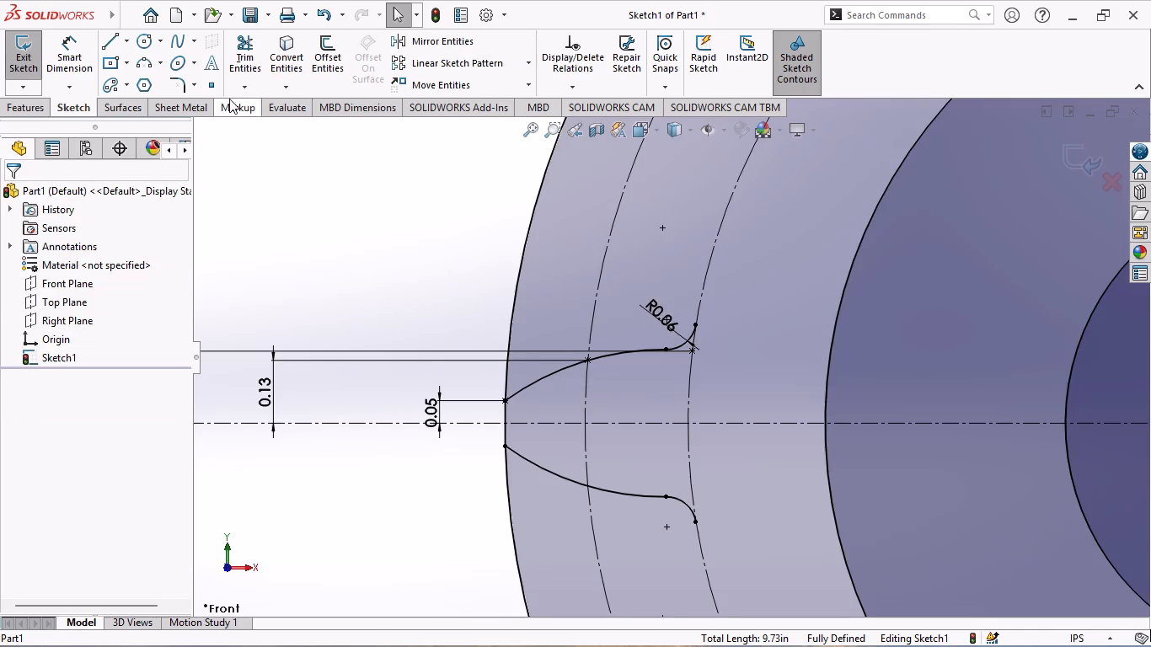
left_click(248, 47)
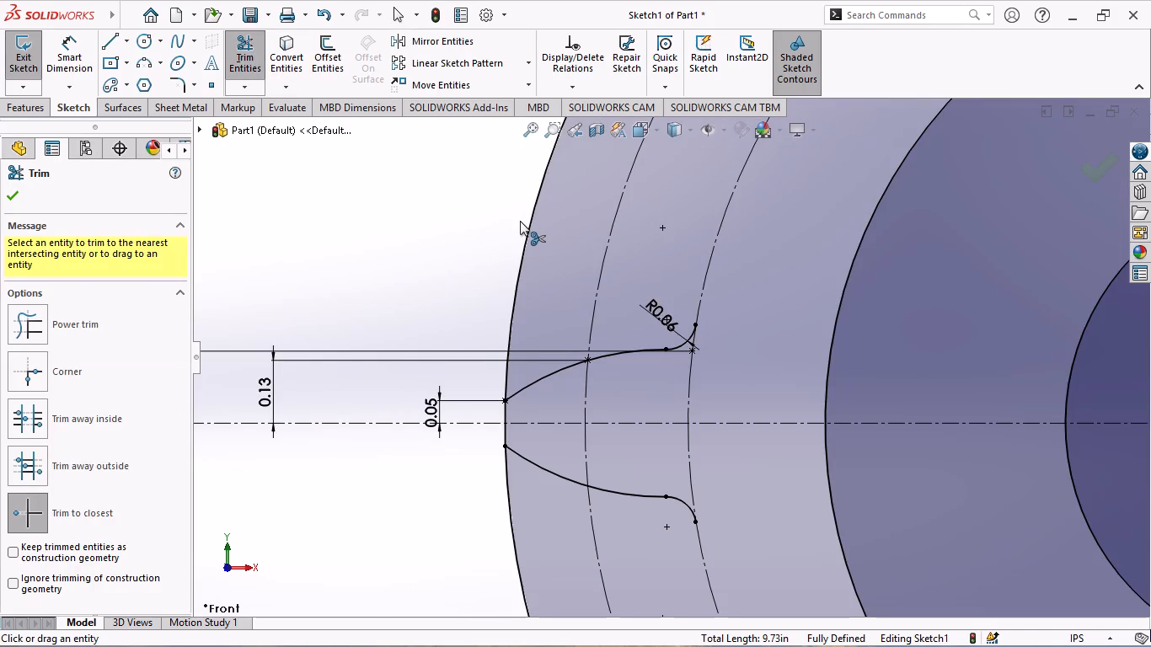
left_click(532, 213)
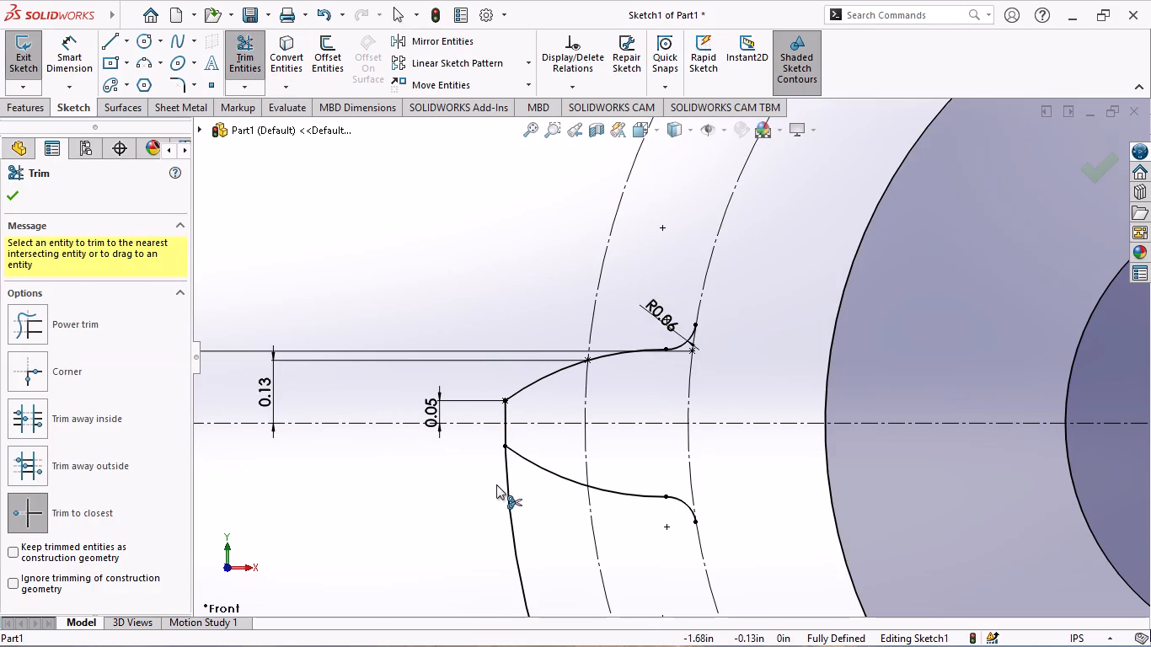
left_click(506, 471)
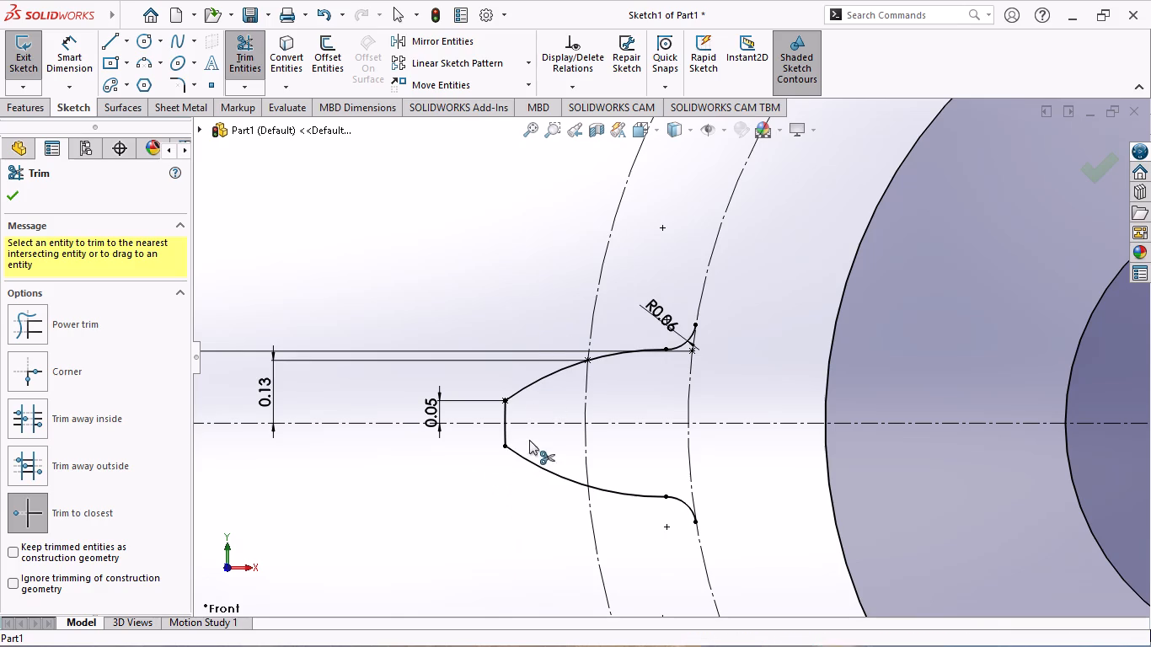
Examine the completed tooth profile and its fit against the gear's construction circles.
scroll(535, 302, "up", 2)
scroll(623, 331, "up", 1)
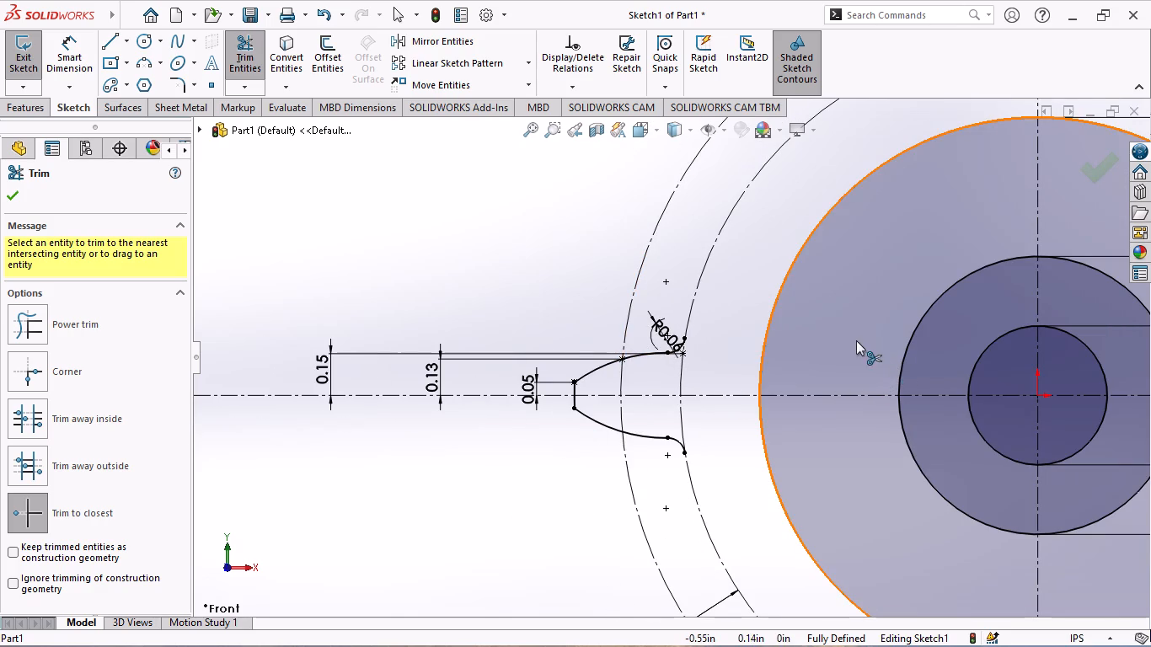
scroll(798, 278, "up", 2)
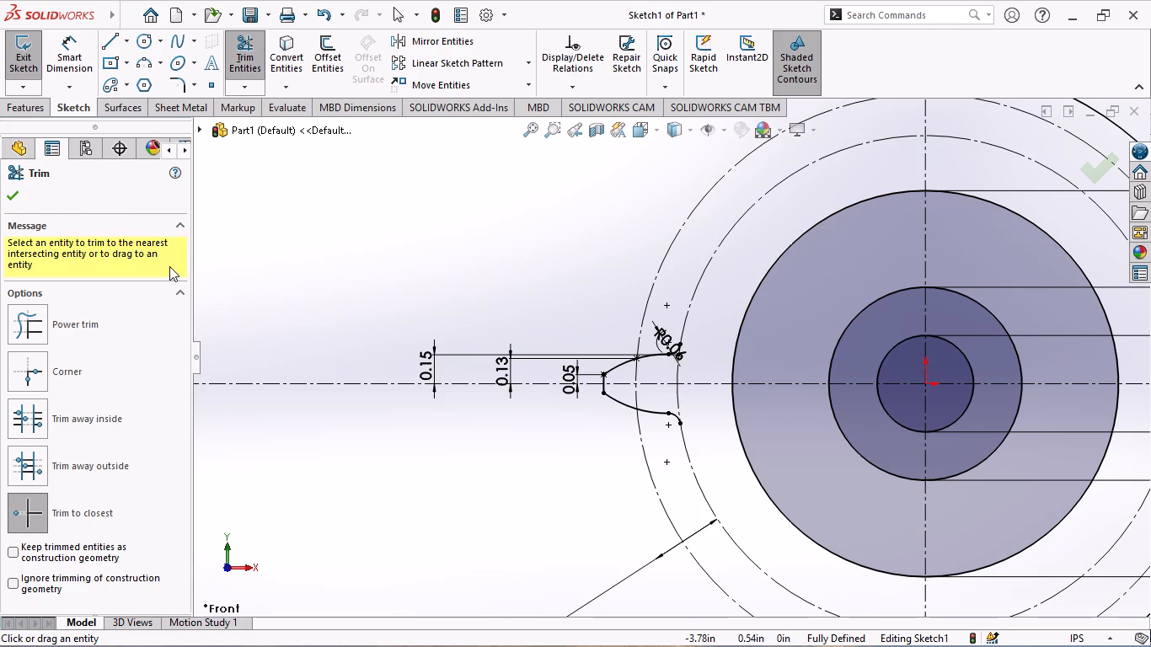
left_click(7, 194)
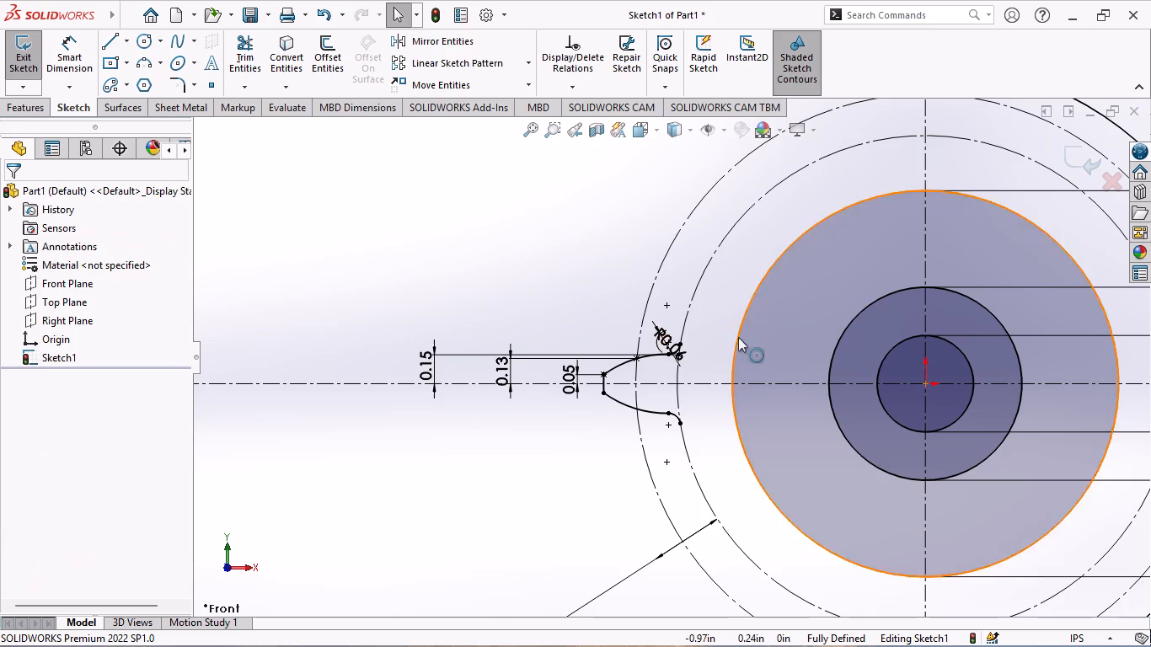
scroll(886, 319, "up", 1)
scroll(902, 307, "down", 1)
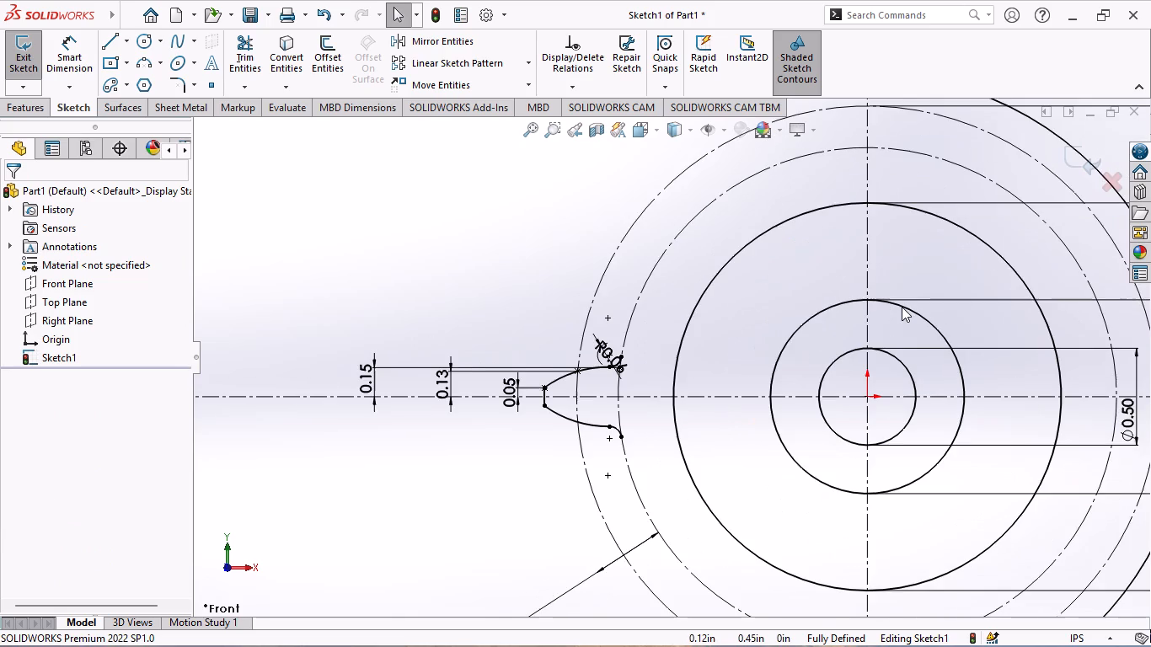
scroll(902, 307, "up", 1)
scroll(636, 373, "down", 3)
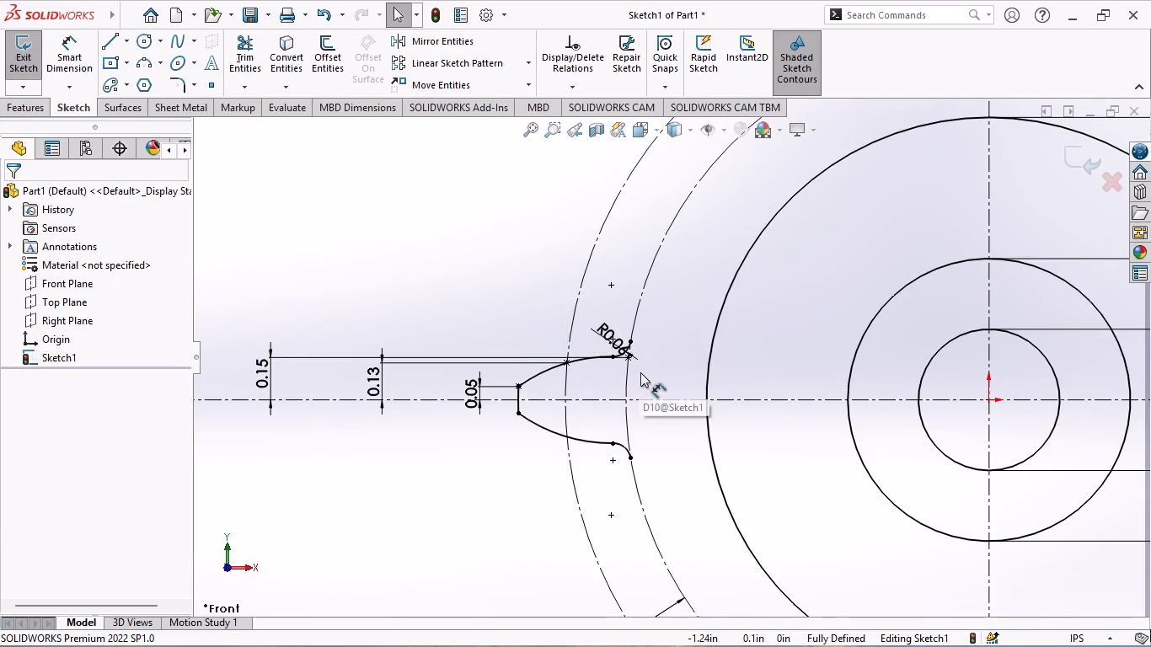
scroll(645, 369, "down", 5)
scroll(661, 360, "up", 1)
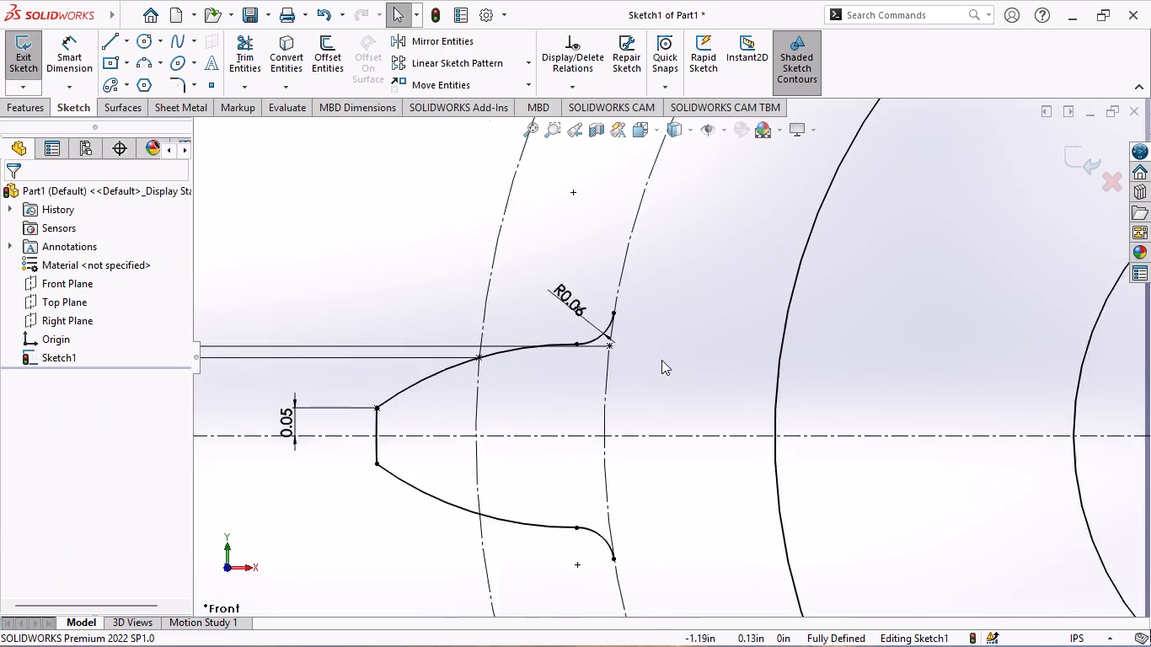
scroll(661, 360, "up", 2)
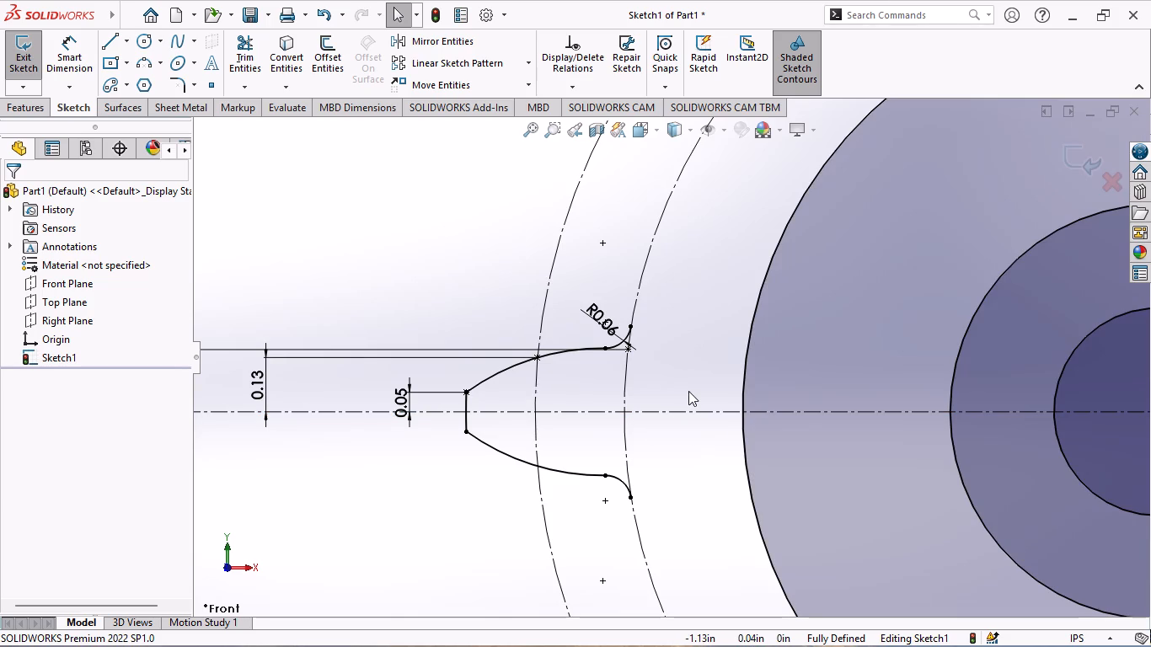
scroll(653, 360, "up", 1)
scroll(824, 374, "up", 2)
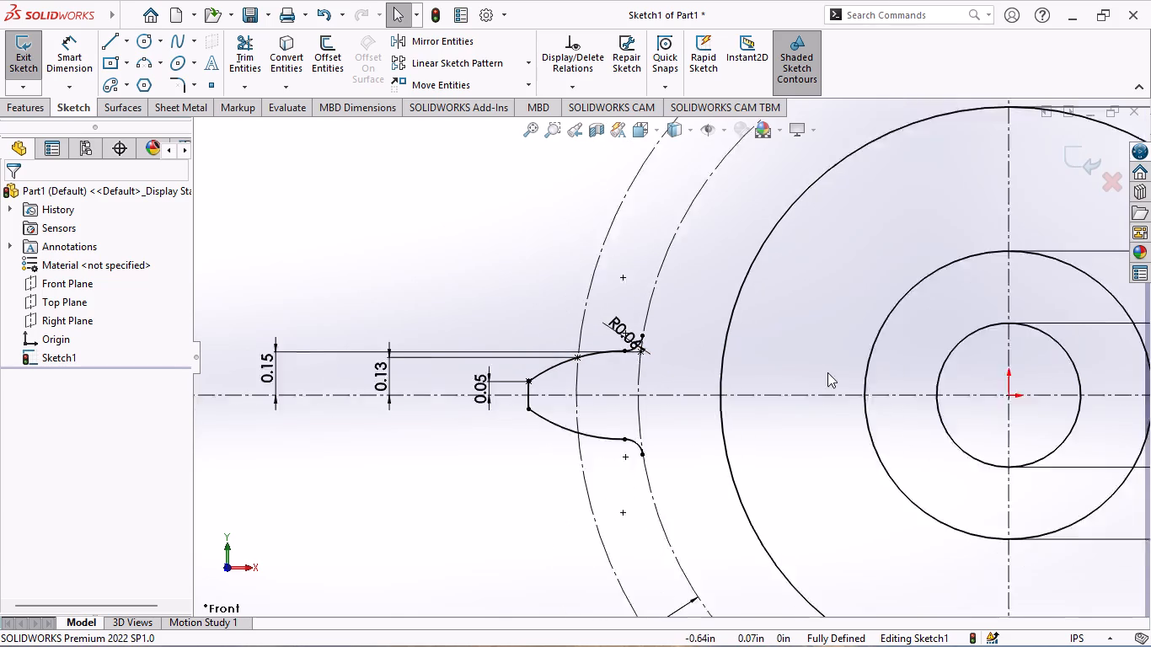
scroll(972, 384, "up", 3)
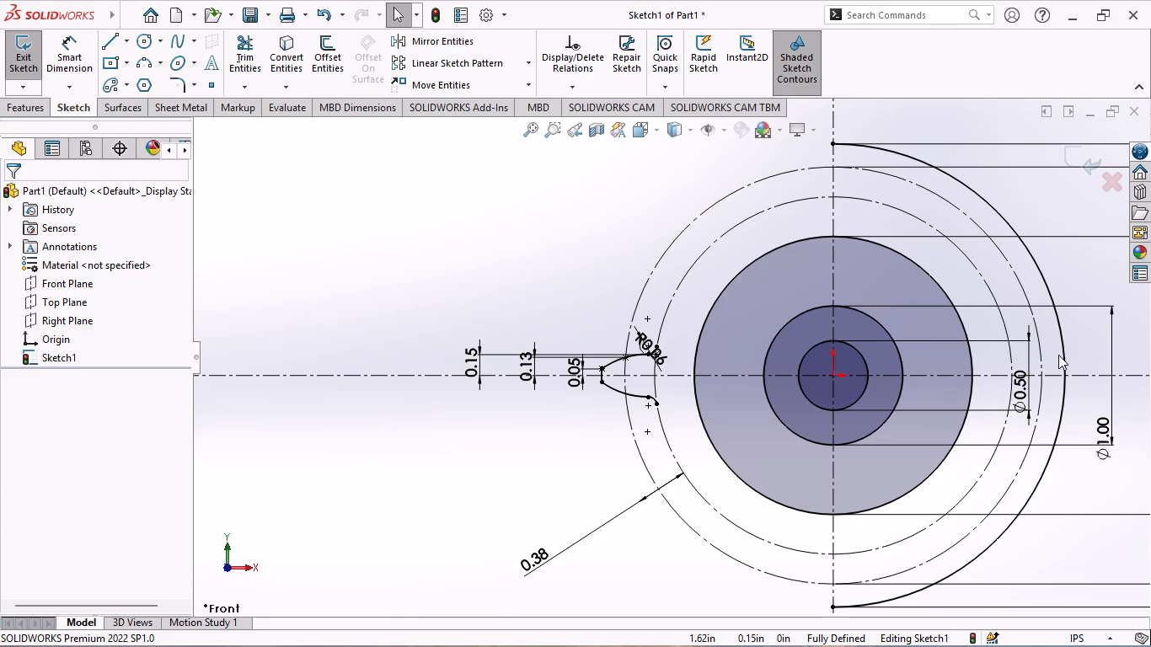
Start a circular sketch pattern about the origin with the tooth's tip arc, both flank arcs and both root fillets as entities.
left_click(527, 61)
left_click(494, 109)
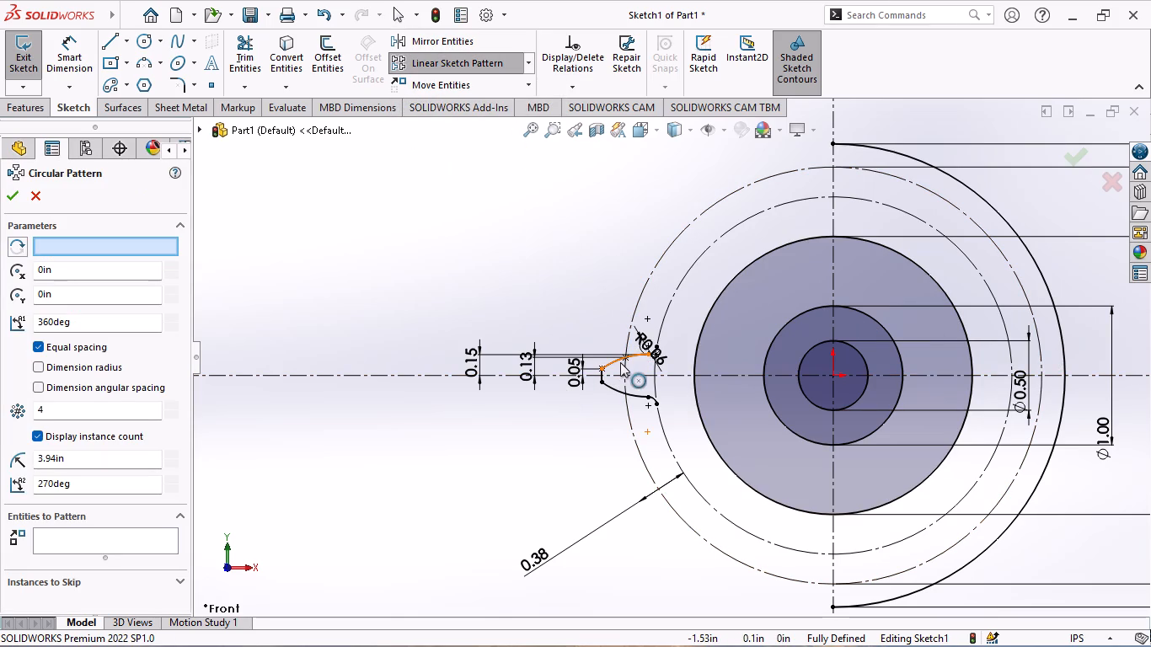
scroll(620, 362, "down", 4)
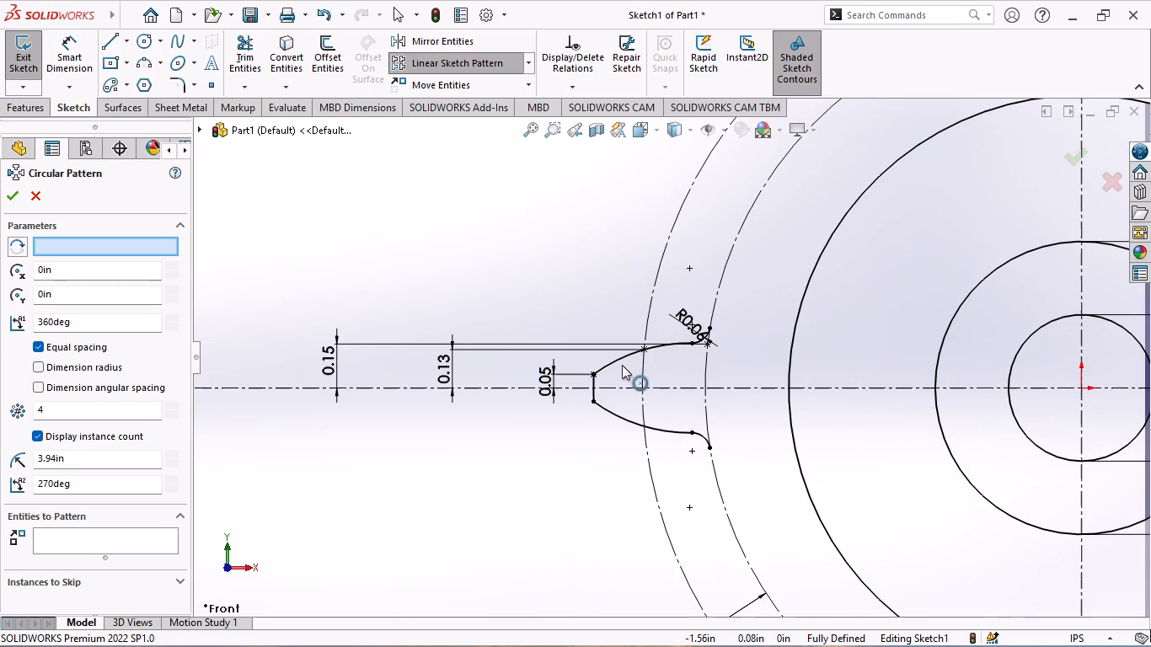
left_click(149, 537)
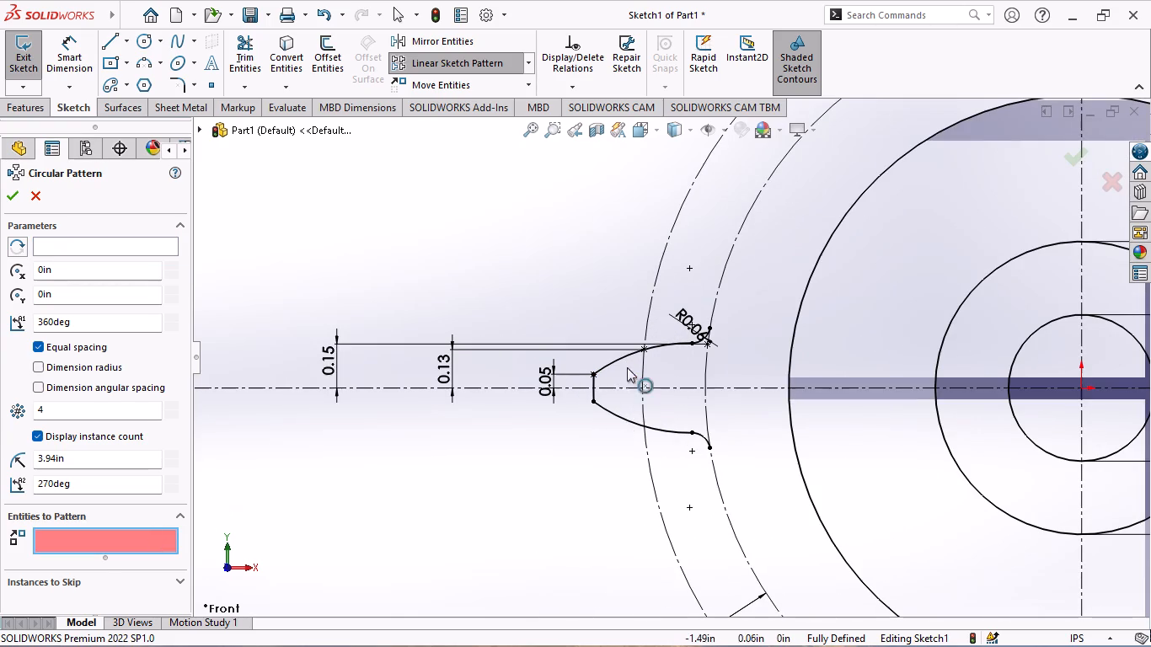
left_click(617, 363)
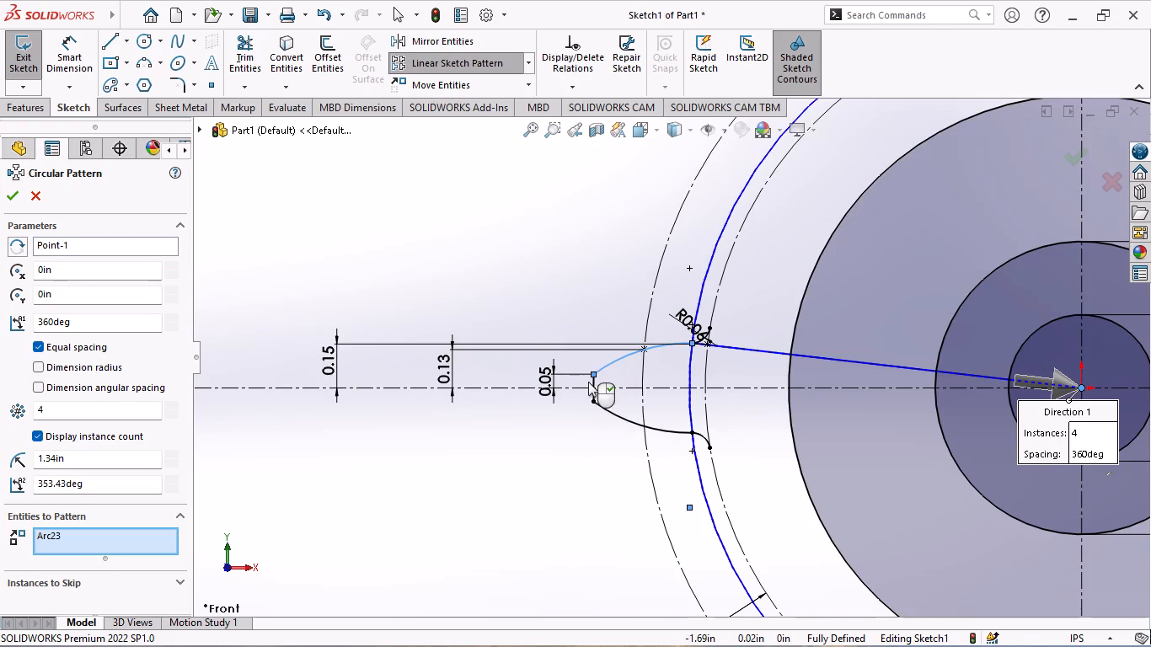
left_click(593, 381)
left_click(604, 409)
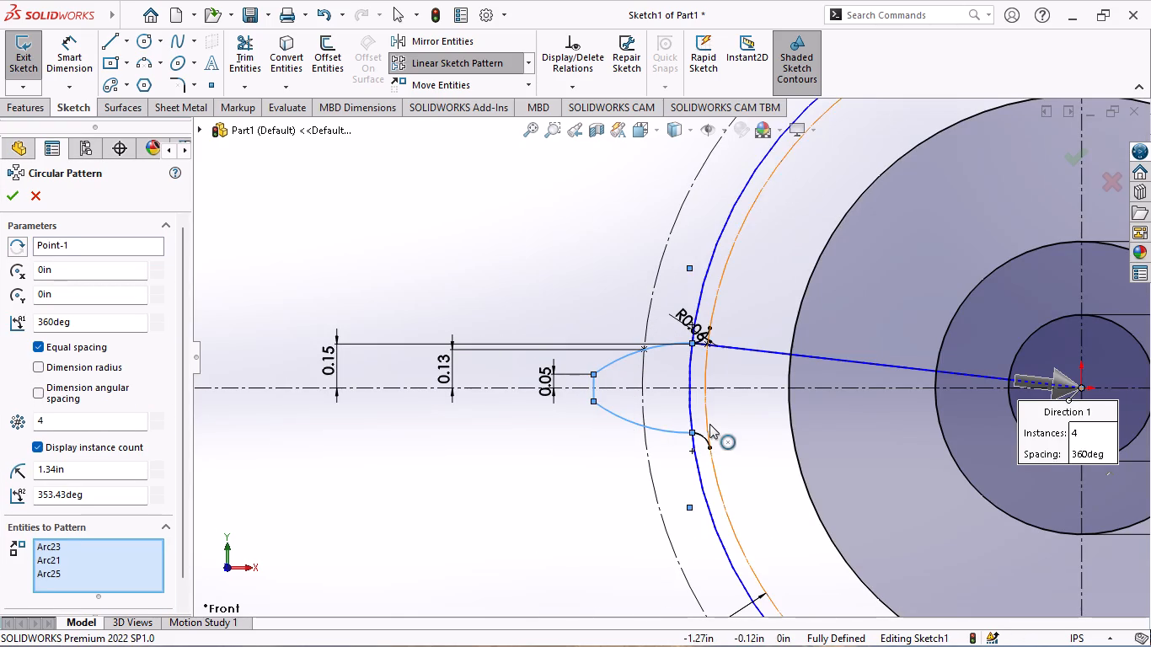
scroll(710, 424, "down", 3)
left_click(679, 430)
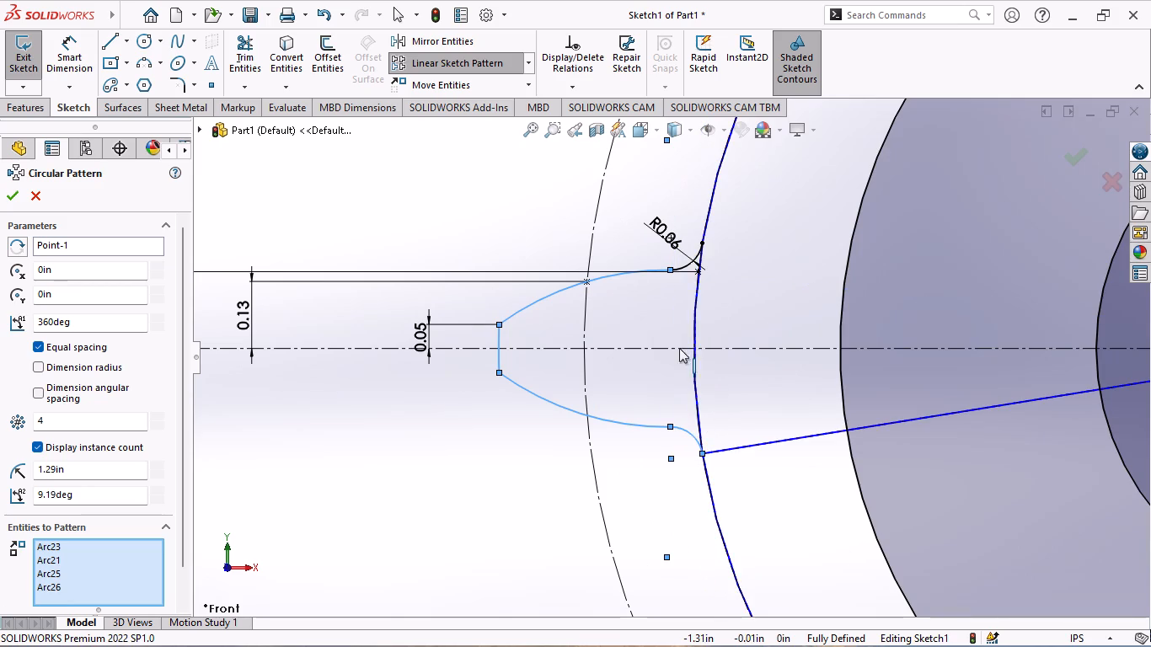
scroll(689, 264, "down", 2)
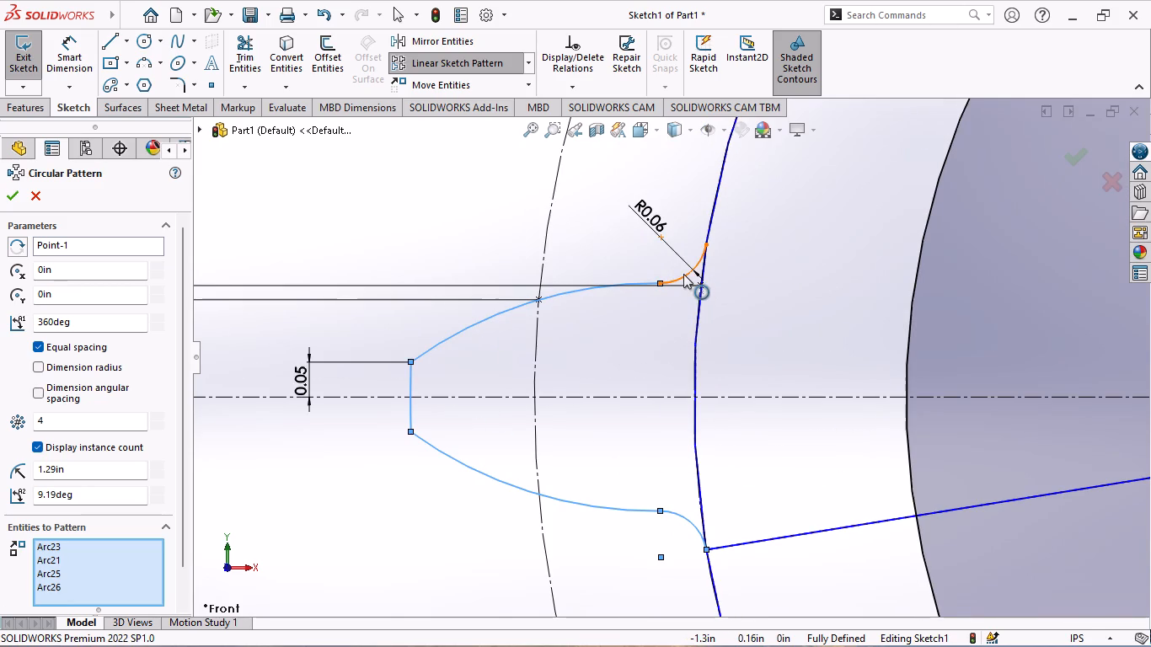
left_click(683, 274)
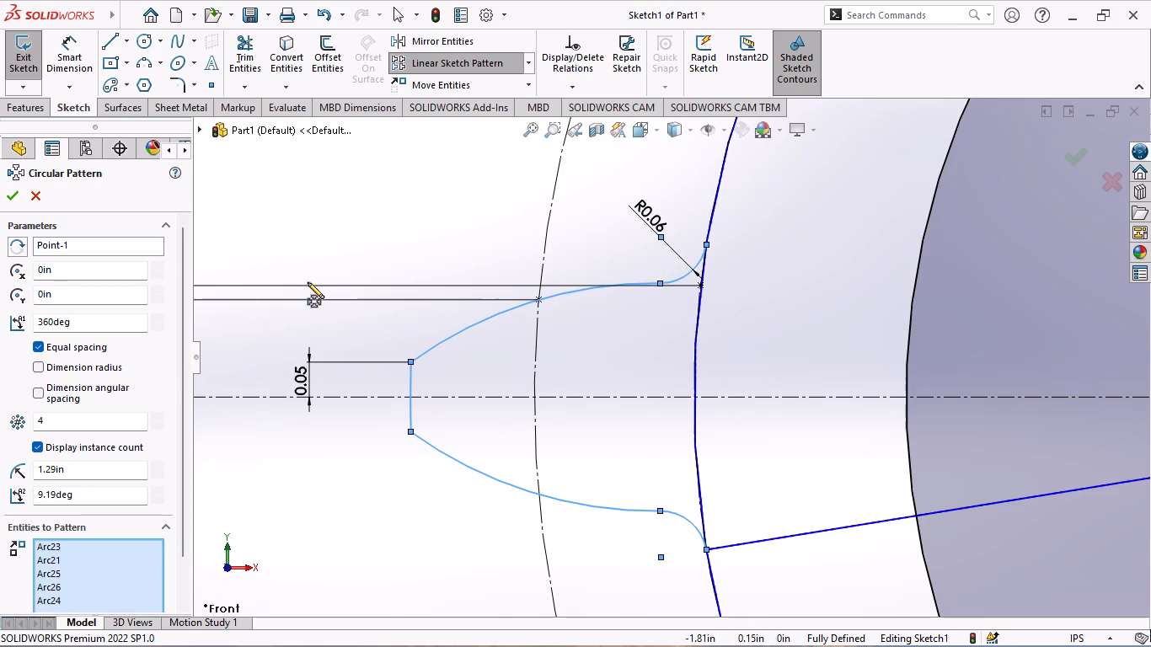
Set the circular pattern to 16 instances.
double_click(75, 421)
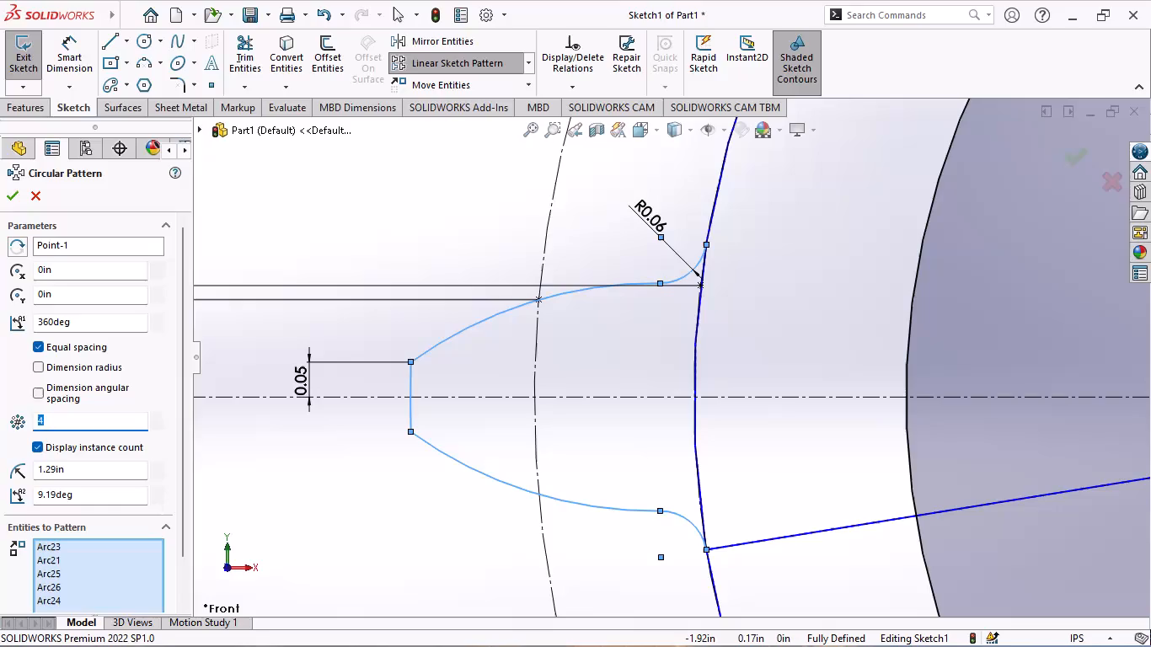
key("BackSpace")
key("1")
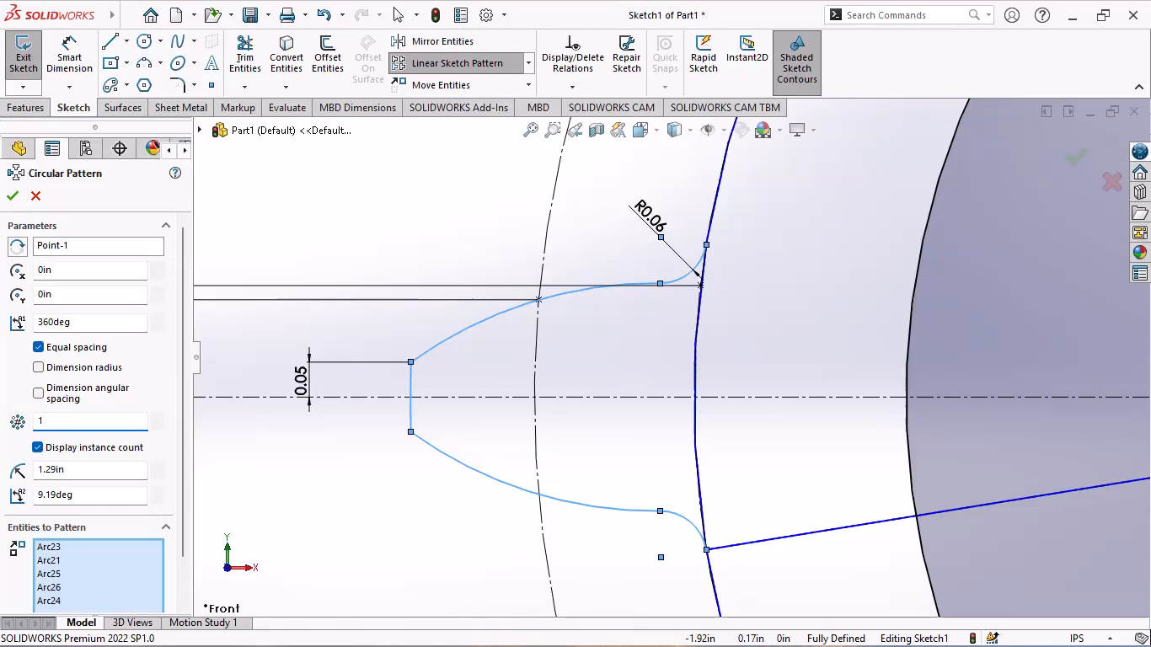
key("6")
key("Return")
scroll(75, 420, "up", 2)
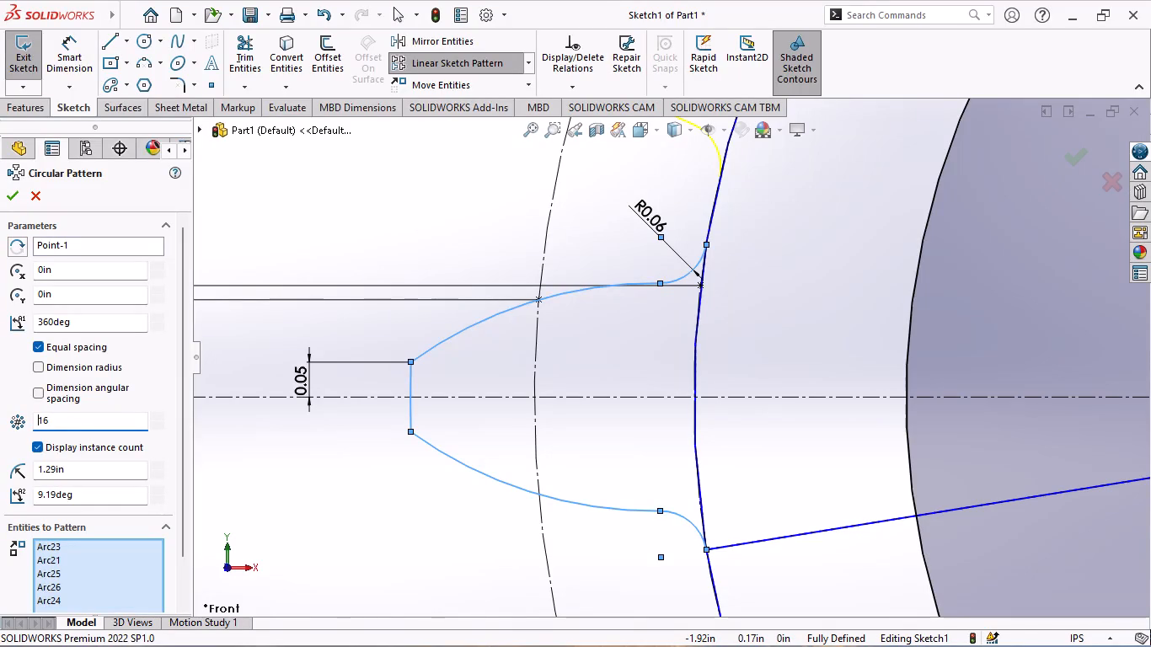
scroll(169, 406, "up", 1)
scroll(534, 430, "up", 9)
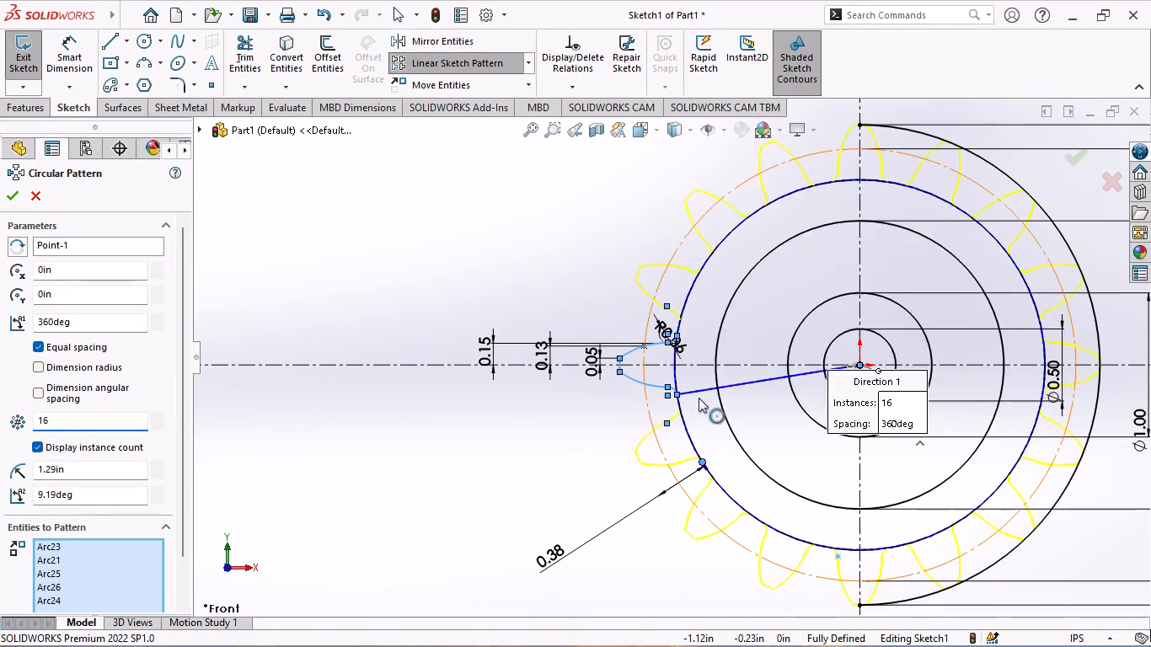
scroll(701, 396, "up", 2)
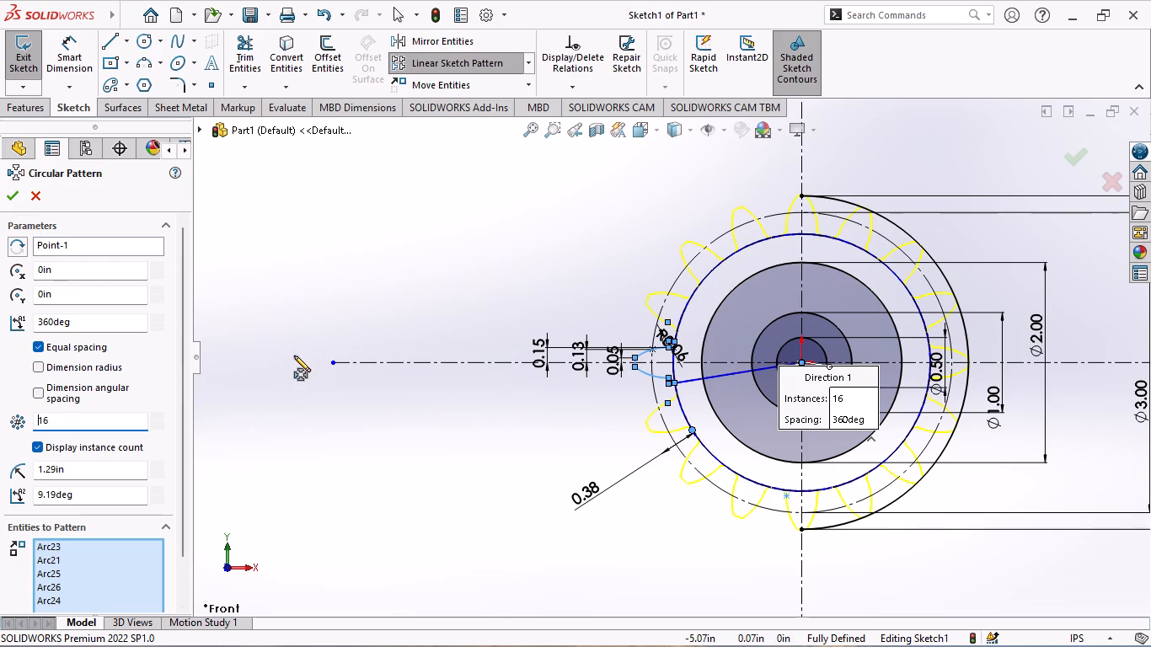
Set the circular tooth pattern to 18 equally spaced instances over 360 degrees and create it.
double_click(53, 422)
type("18")
key("Return")
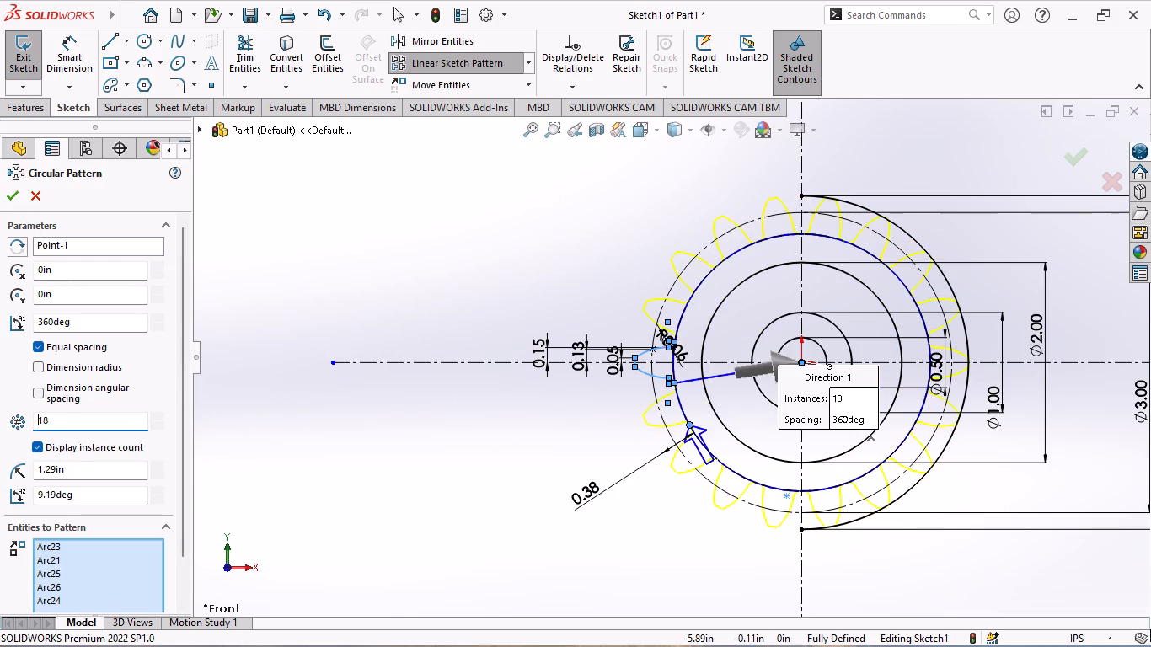
left_click(18, 190)
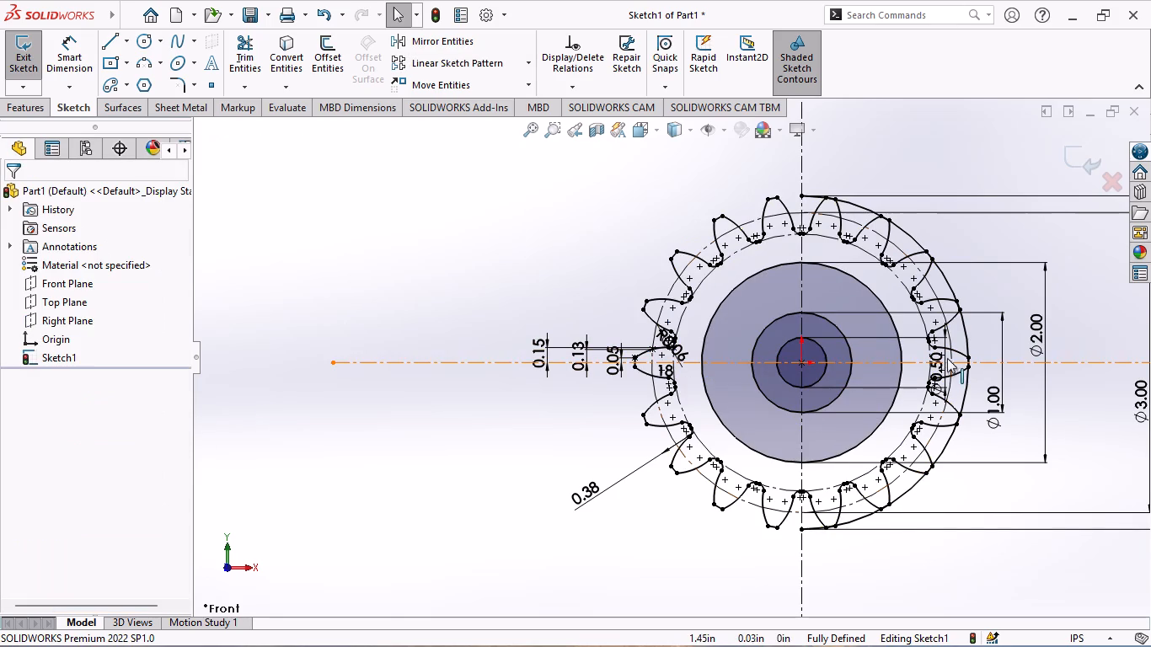
Trim the outermost circle's arcs between the teeth in the gear's upper-right quadrant, from the vertical to the horizontal centerline.
left_click(242, 40)
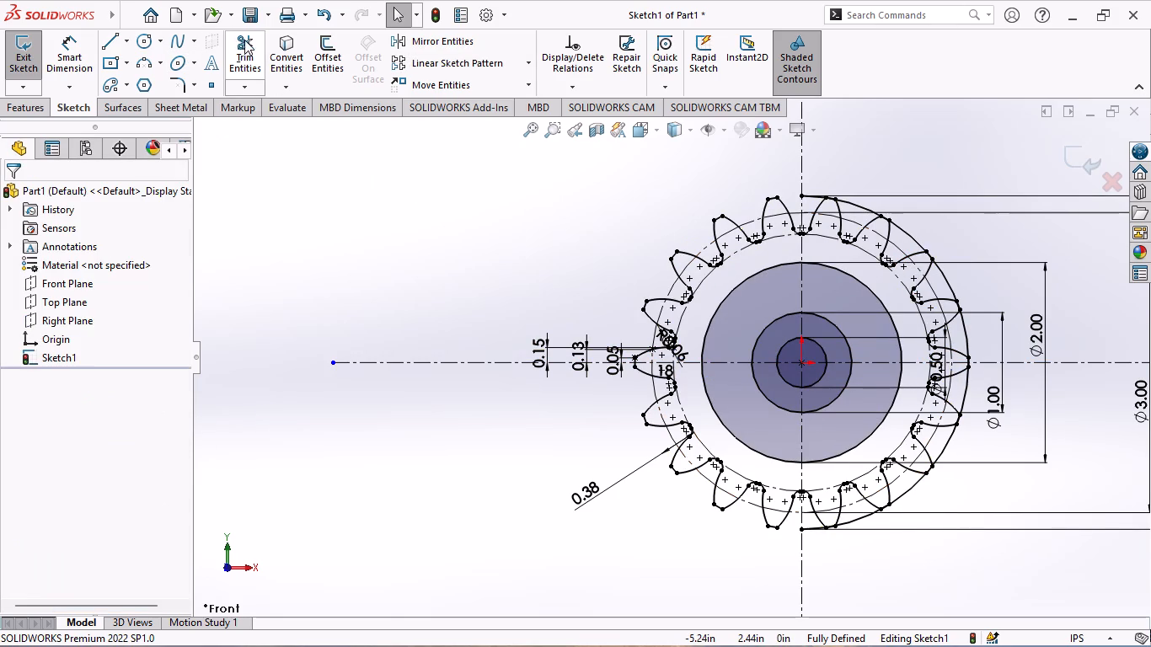
scroll(849, 198, "down", 5)
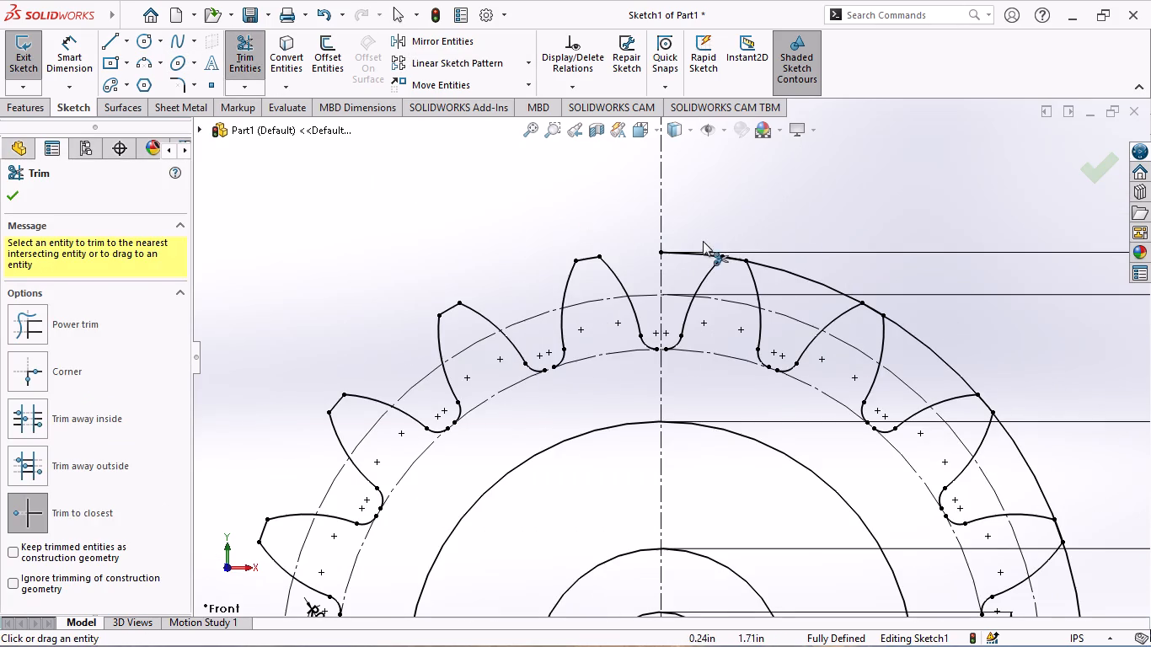
left_click(681, 252)
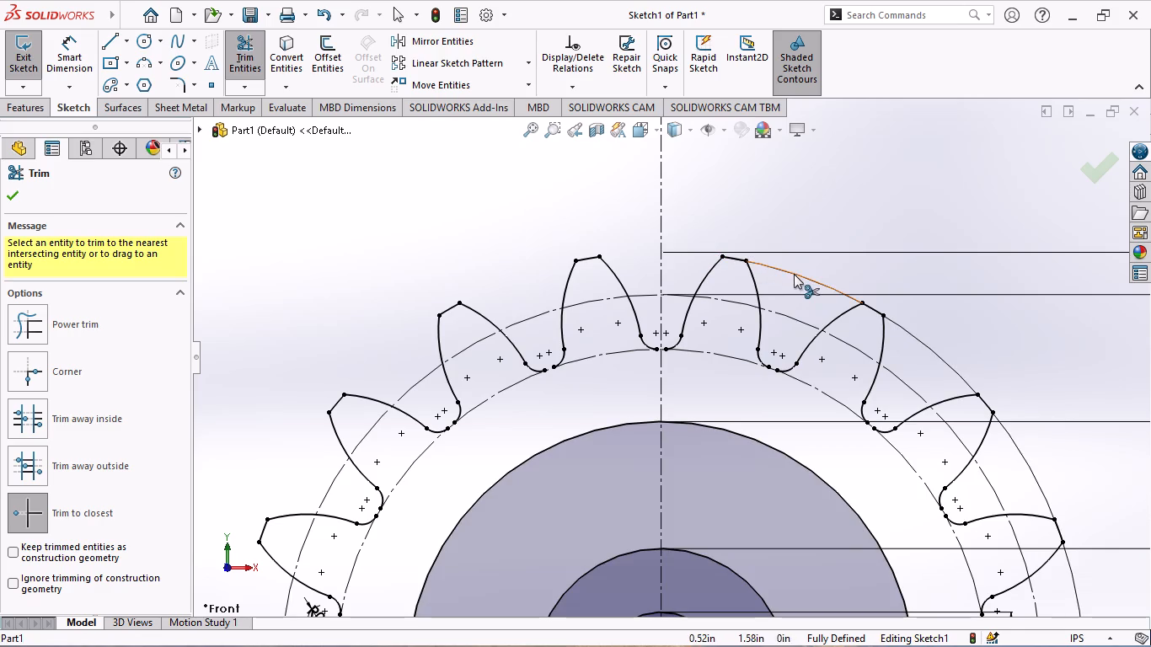
left_click(795, 274)
left_click(924, 340)
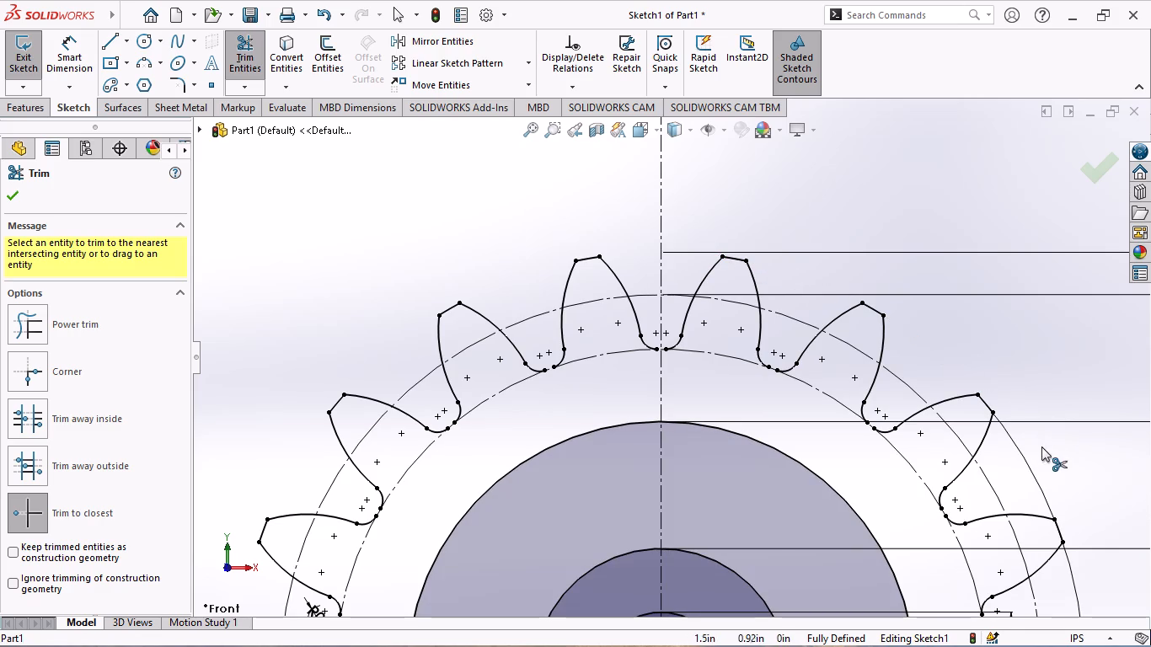
left_click(1029, 465)
scroll(1027, 468, "up", 2)
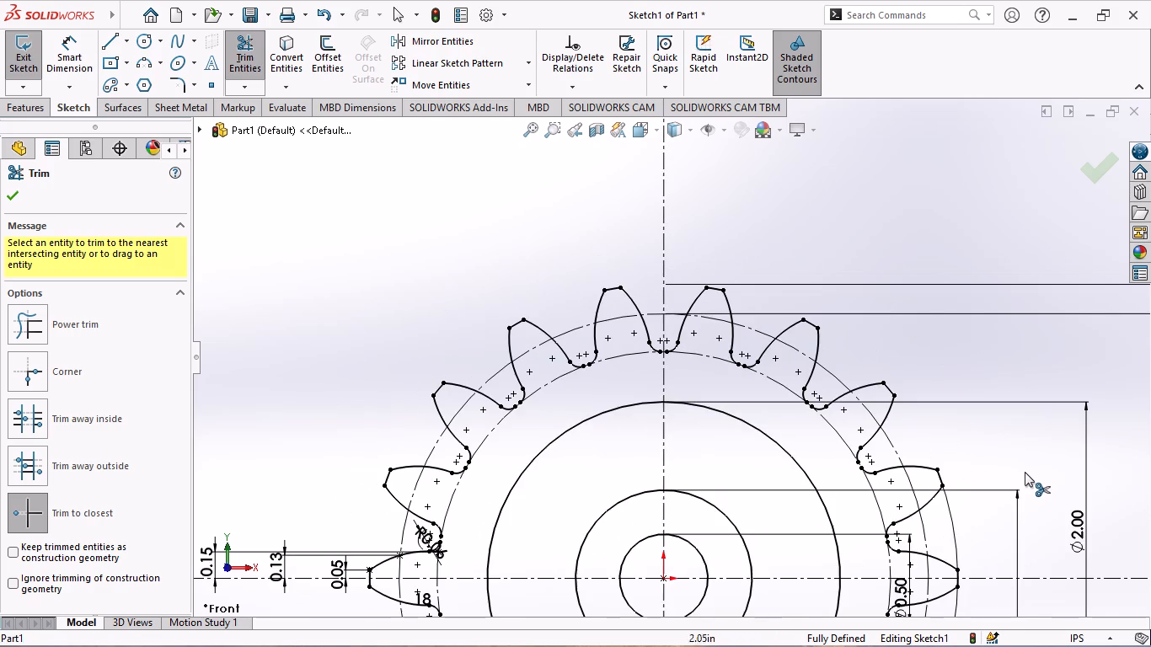
left_click(950, 516)
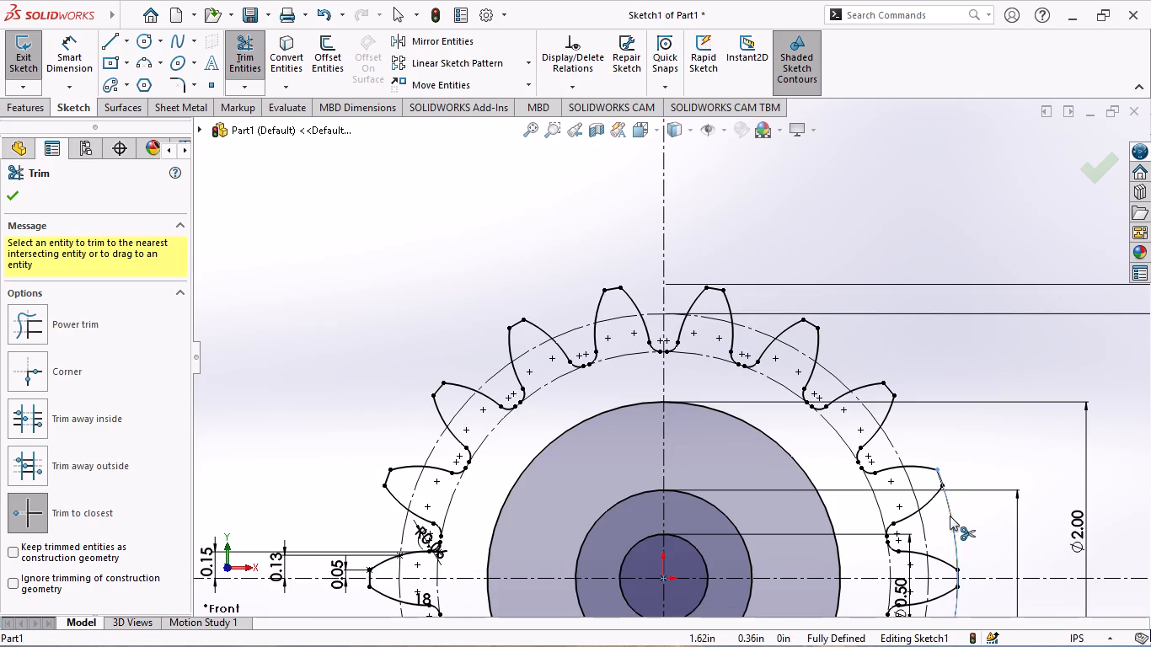
Trim the outermost circle's remaining arcs between the teeth in the gear's lower-right quadrant, from the horizontal to the vertical centerline.
scroll(955, 546, "up", 3)
scroll(849, 507, "down", 4)
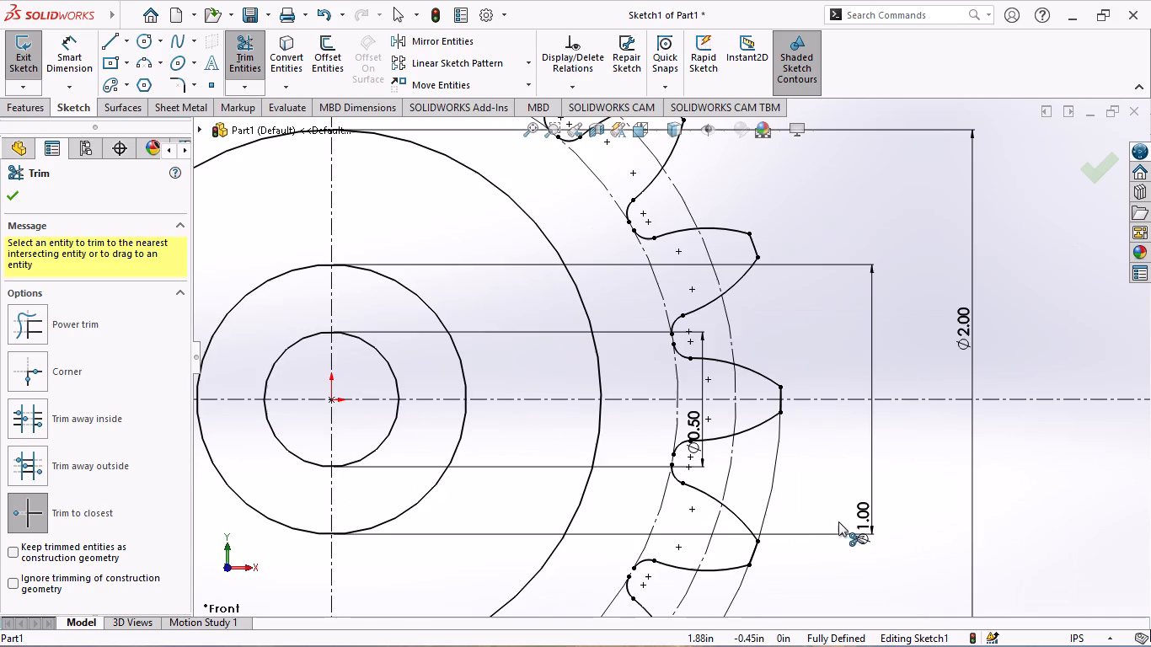
left_click(776, 458)
scroll(769, 564, "up", 2)
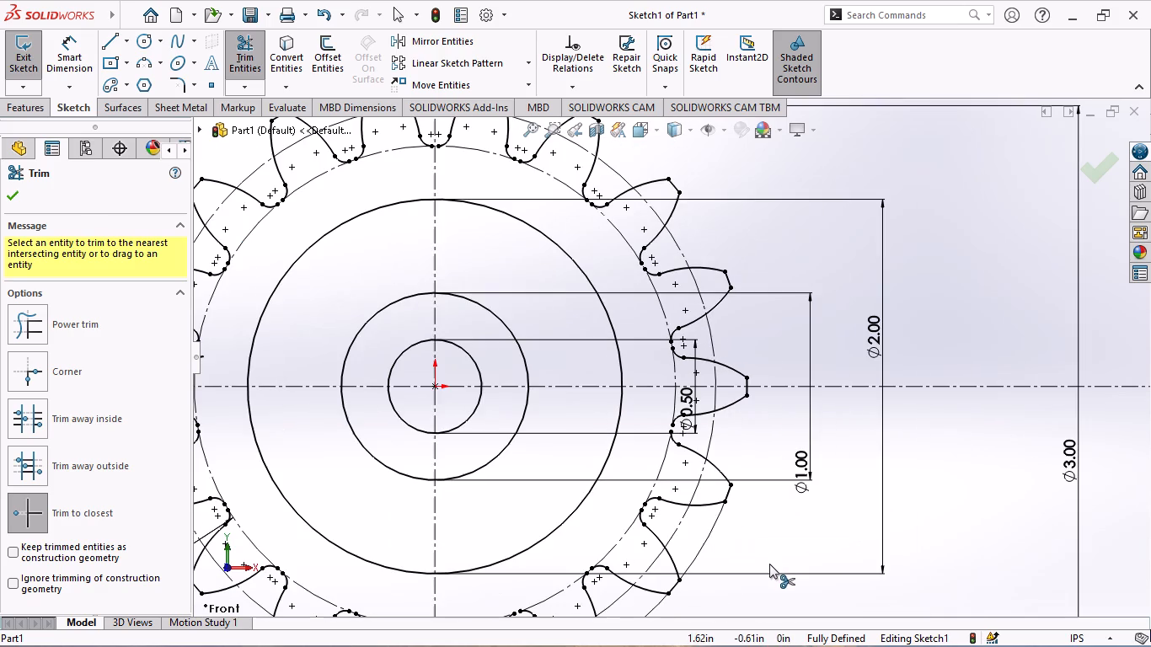
left_click(710, 527)
scroll(702, 566, "up", 2)
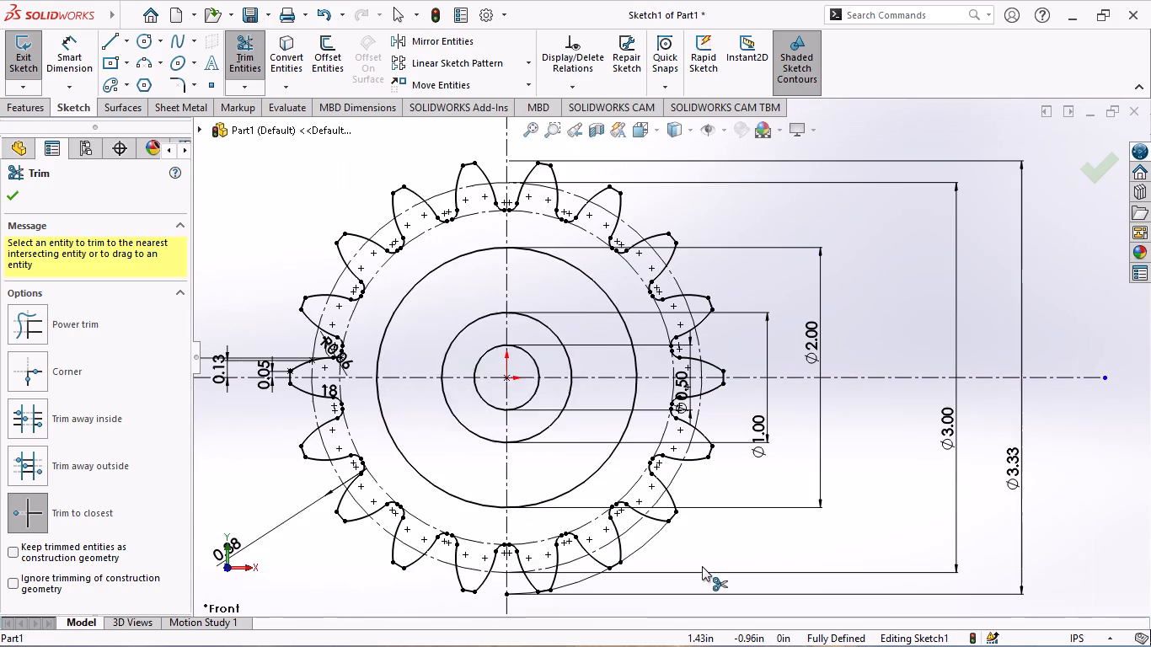
left_click(653, 536)
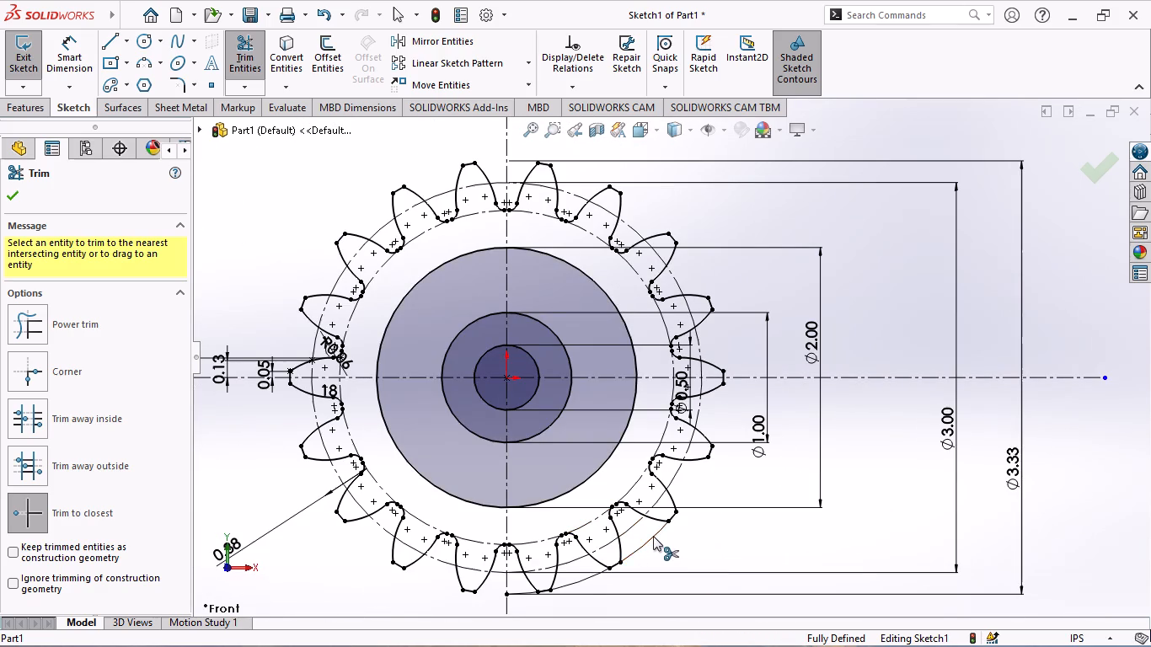
left_click(570, 581)
scroll(549, 590, "down", 3)
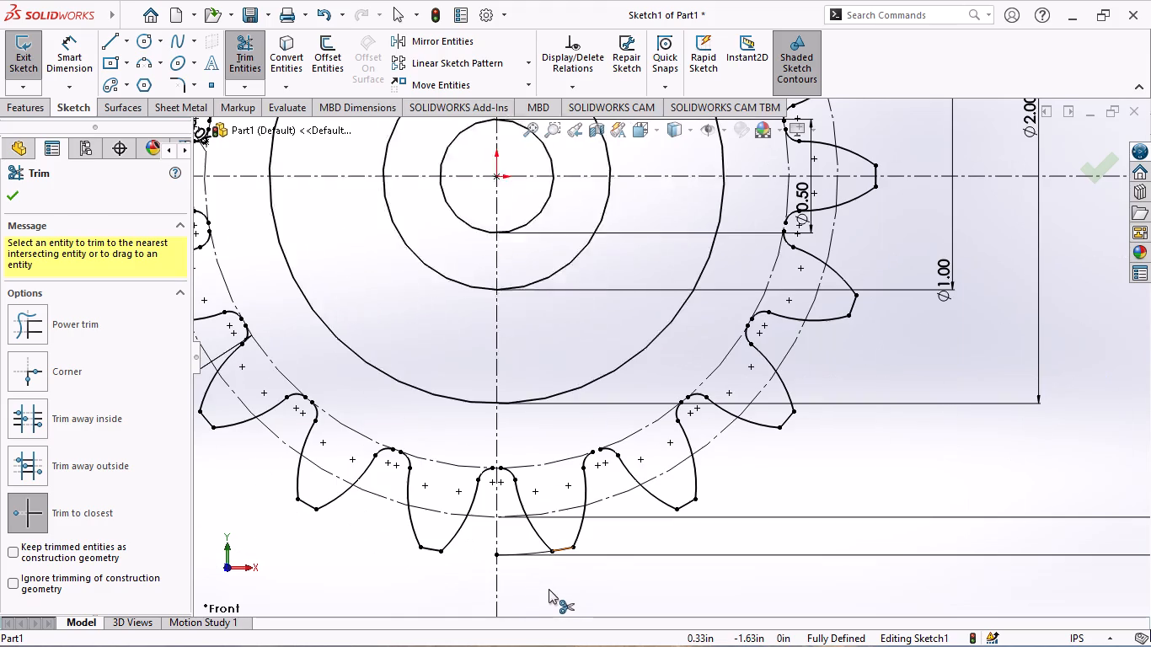
scroll(565, 533, "down", 3)
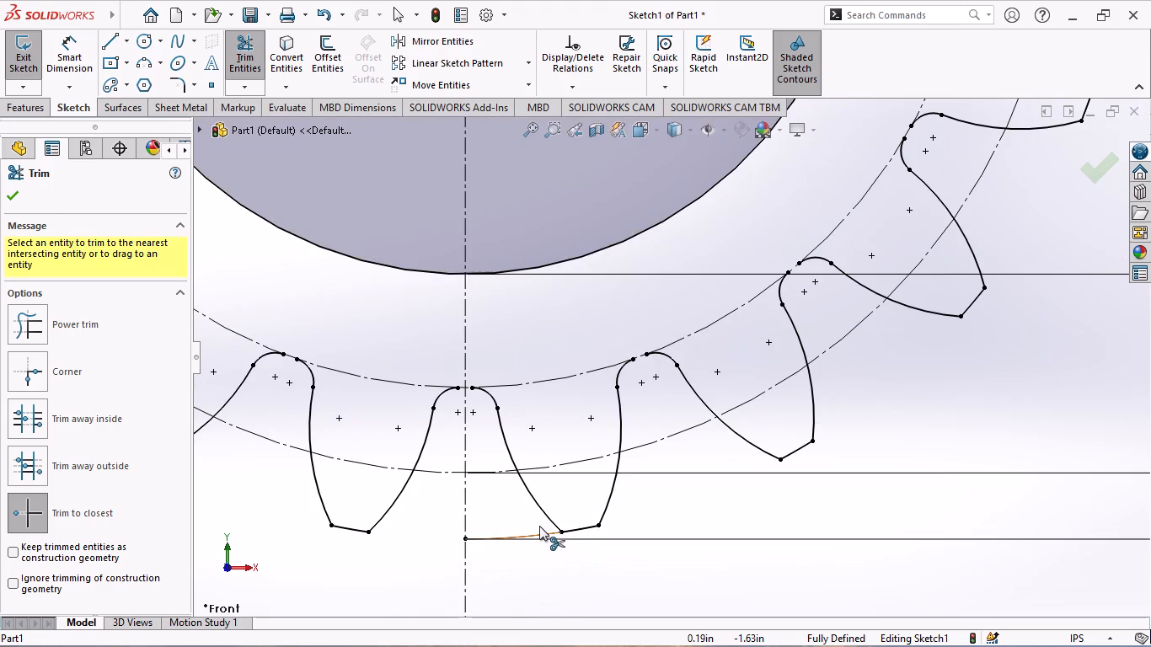
left_click(541, 532)
Examine the whole gear outline and the root gap between adjacent teeth in the upper-left quadrant, and finish trimming.
scroll(667, 511, "up", 3)
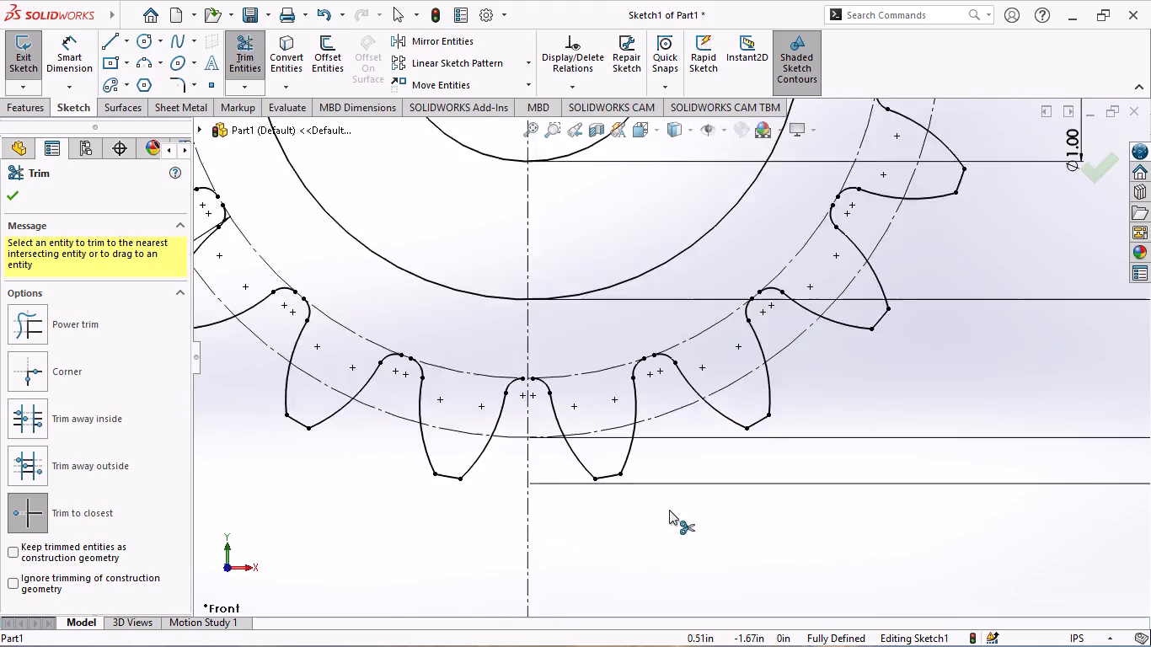
scroll(669, 510, "up", 6)
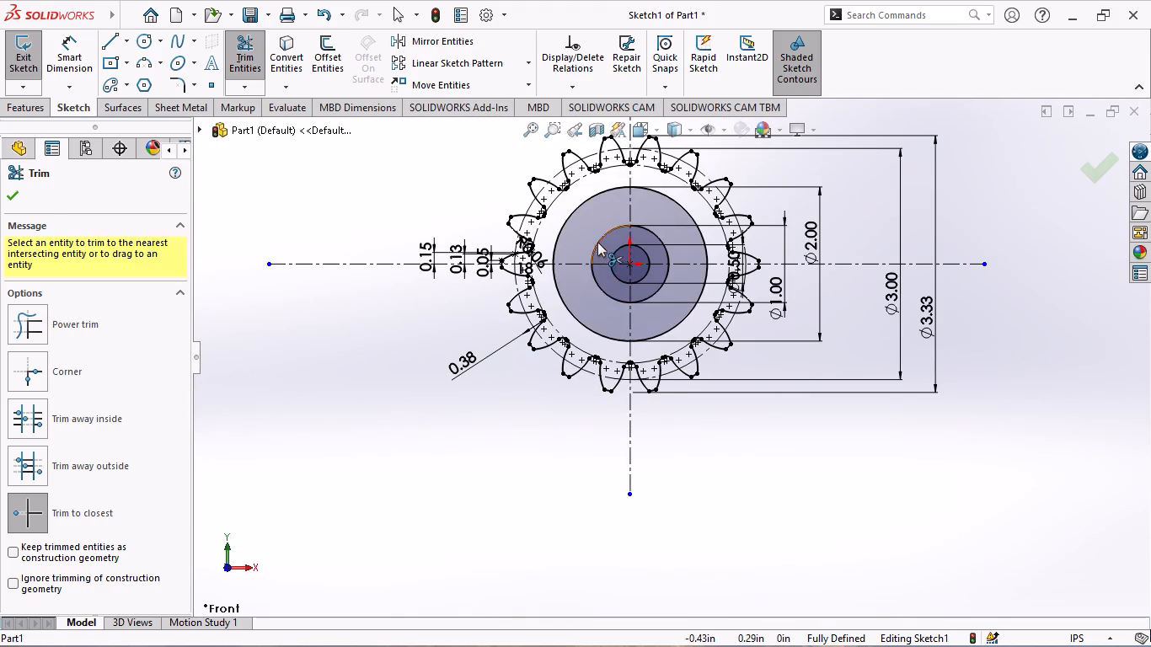
scroll(597, 241, "up", 1)
scroll(580, 220, "down", 4)
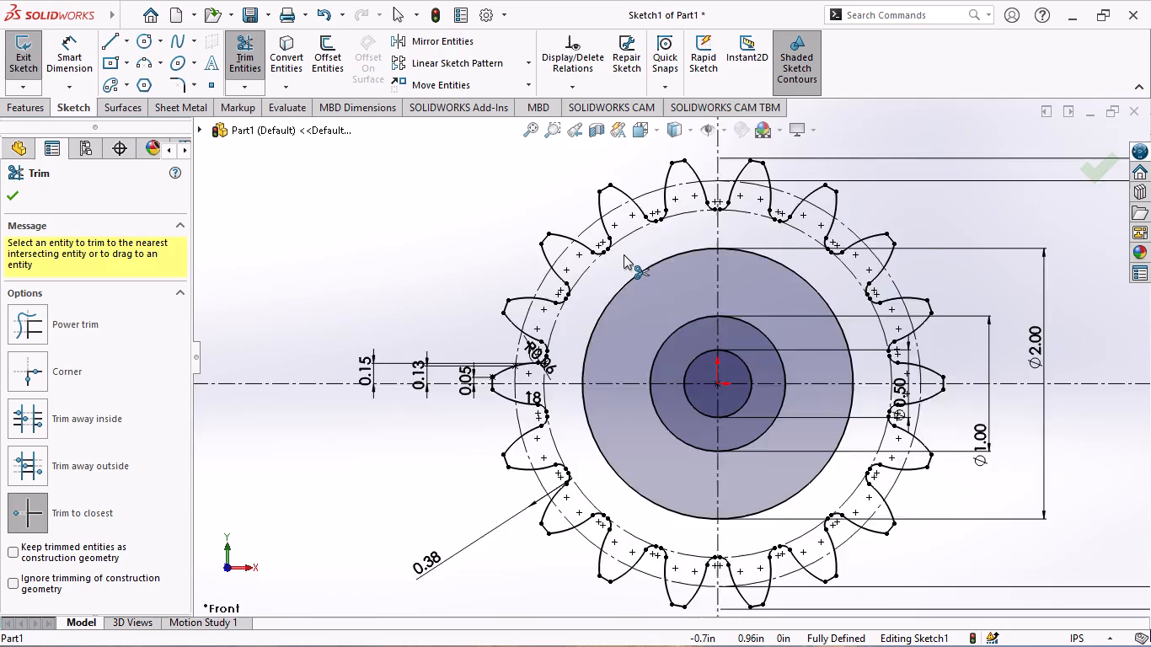
scroll(624, 254, "down", 7)
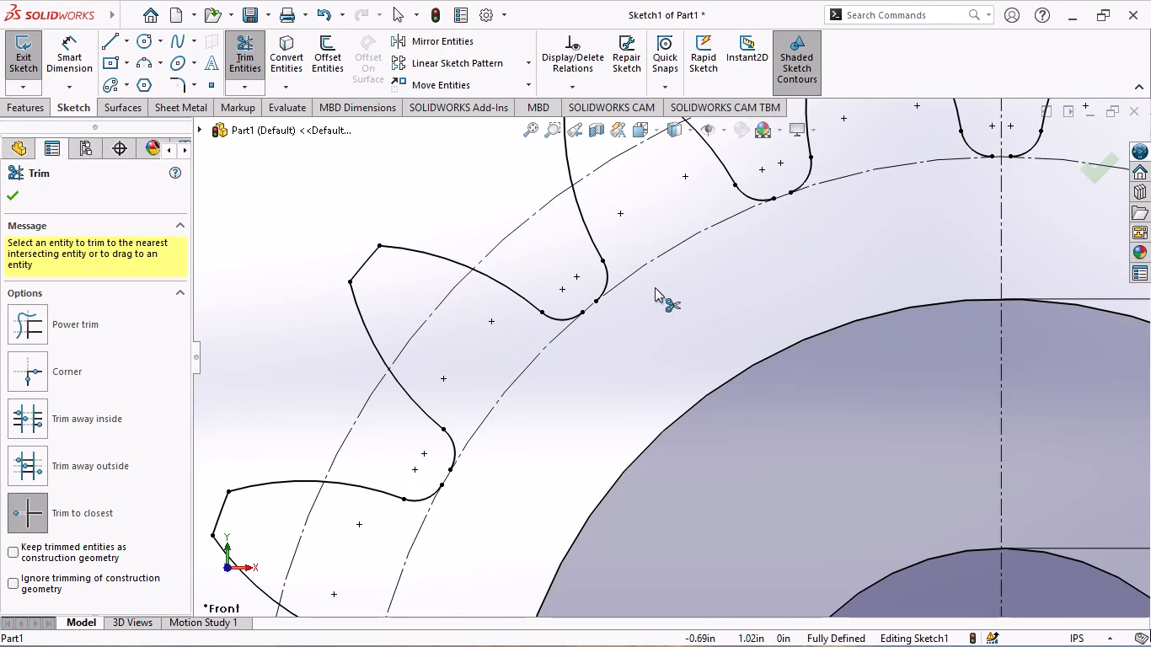
scroll(624, 306, "down", 6)
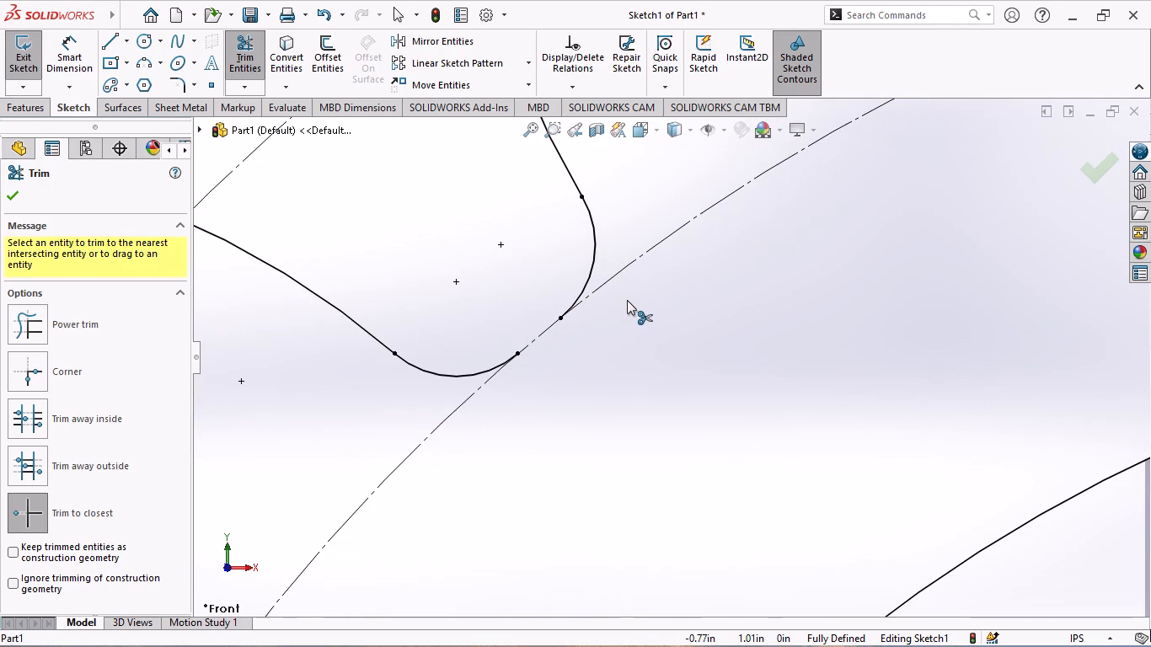
left_click(9, 195)
Bridge the root gap between the second and third teeth left of the vertical centerline with a two-point spline joining the fillet endpoints.
scroll(406, 308, "up", 7)
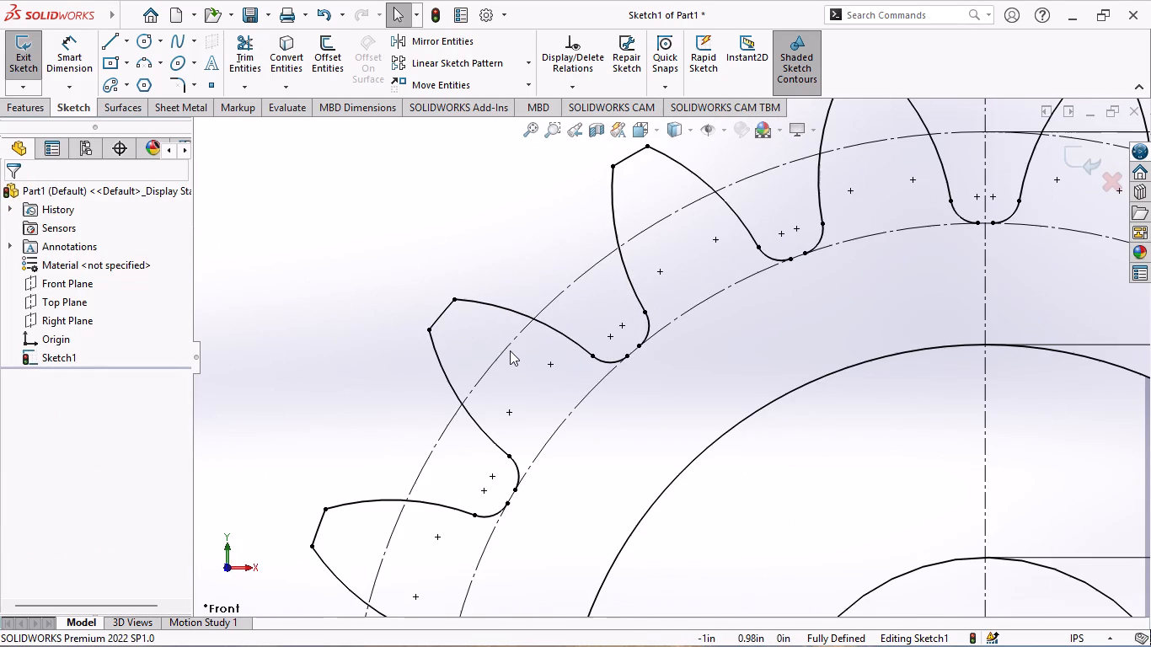
double_click(176, 37)
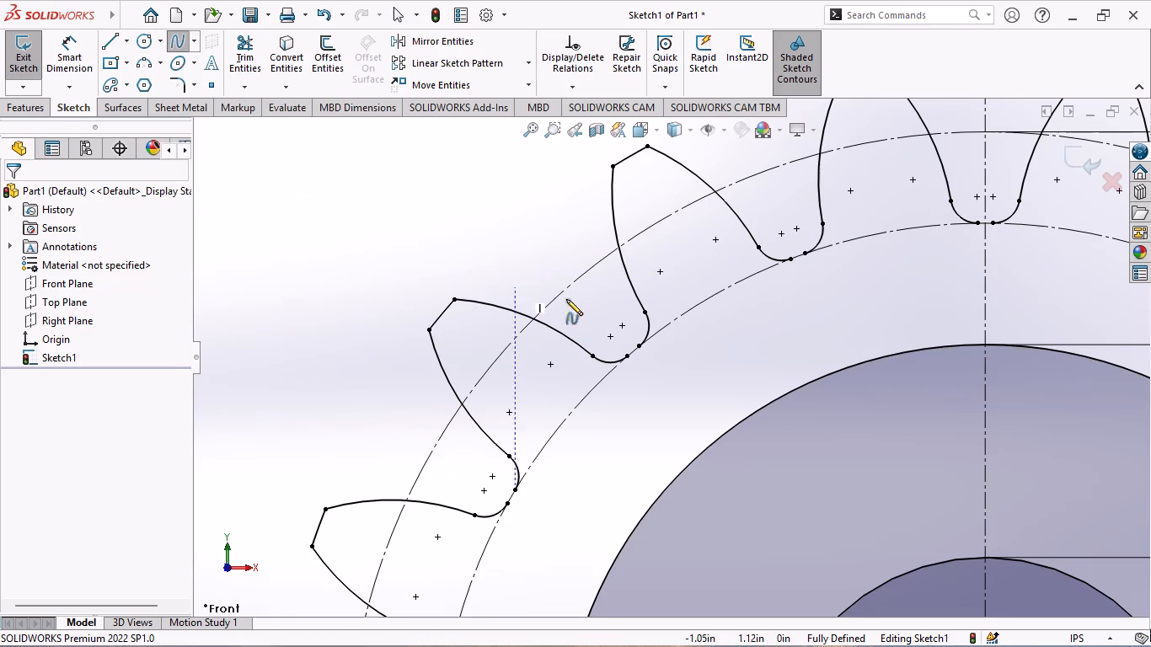
left_click(638, 342)
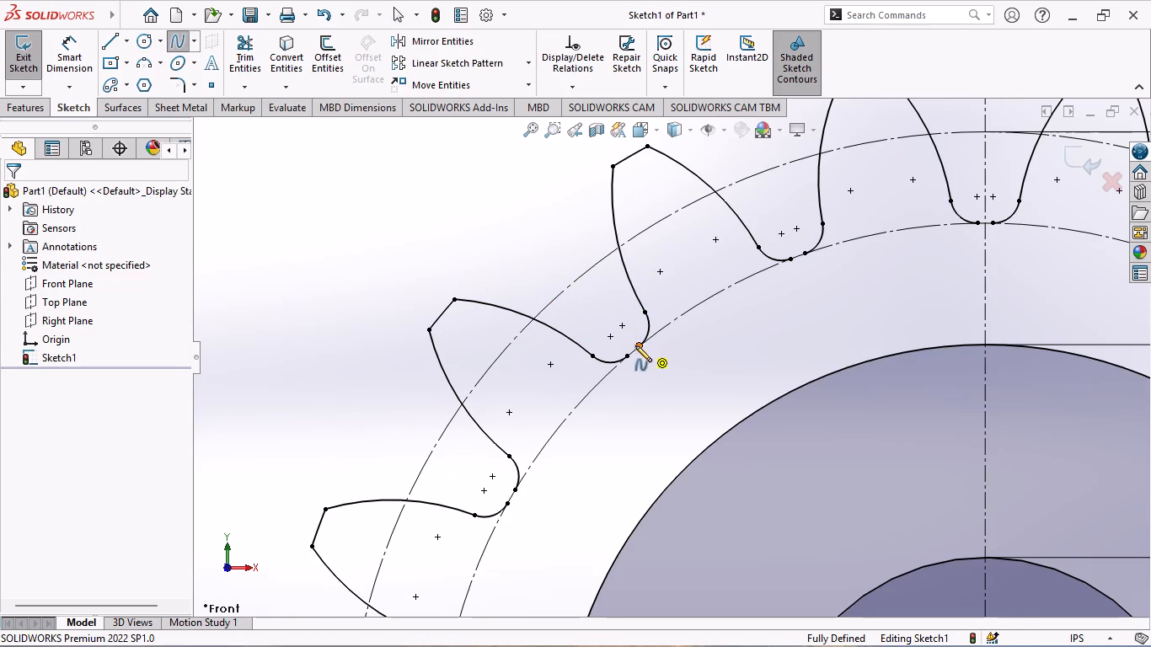
left_click(626, 356)
key("Escape")
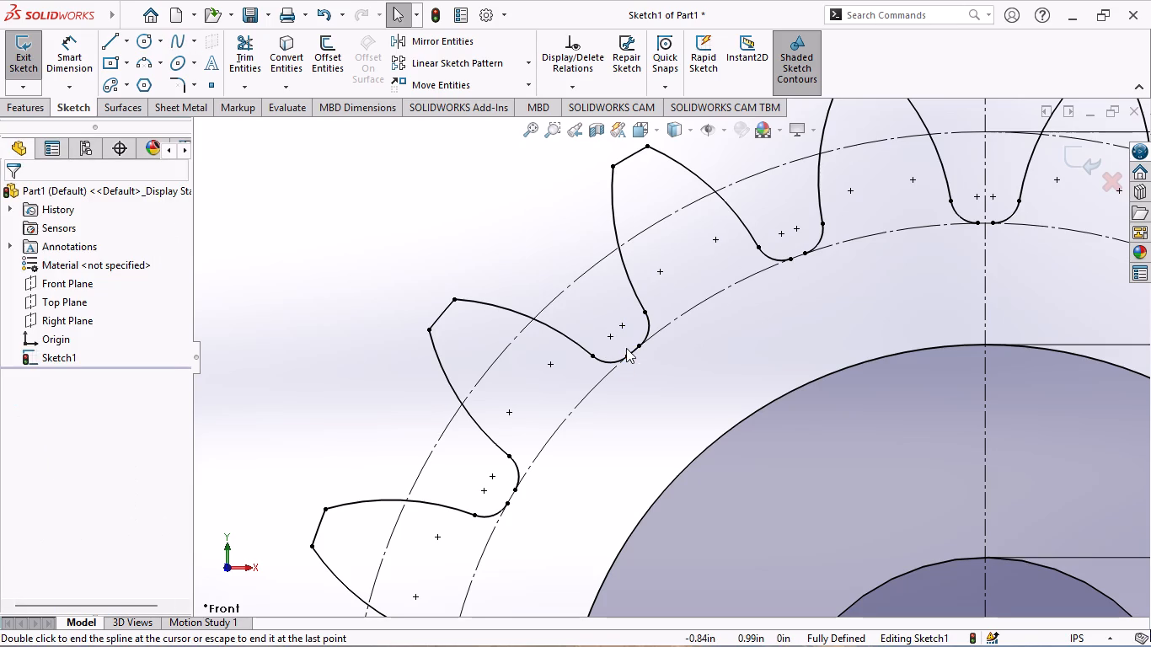
scroll(650, 340, "down", 5)
scroll(659, 336, "up", 2)
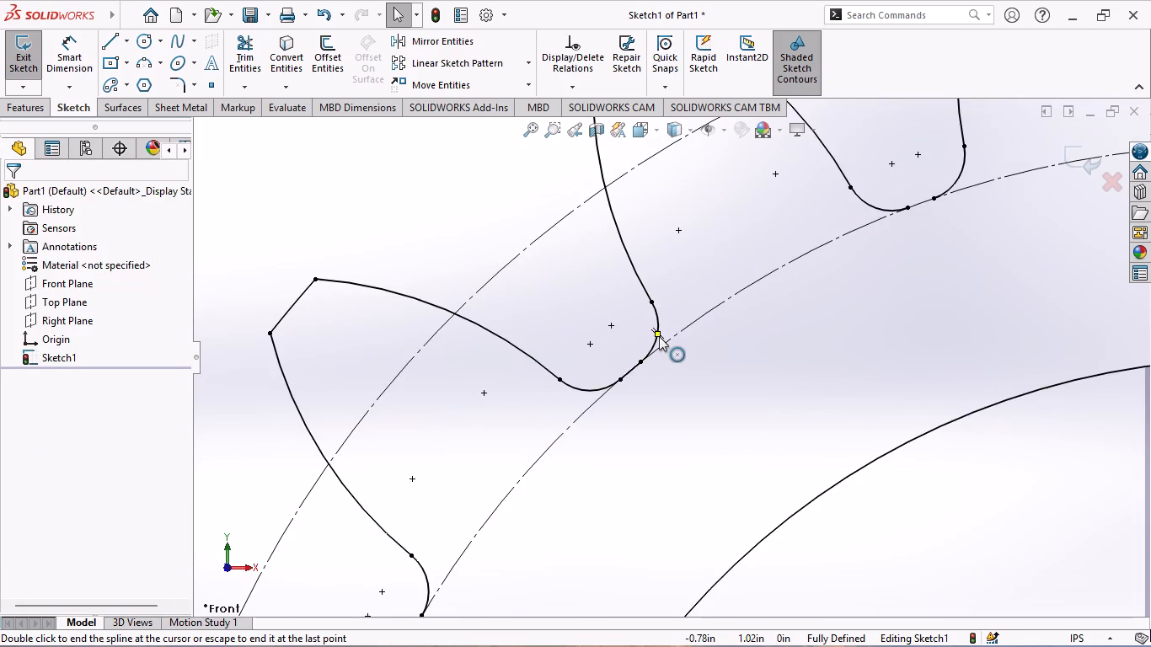
Draw a two-point spline joining the root fillet endpoints between the first and second teeth left of the vertical centerline.
scroll(731, 335, "up", 2)
scroll(807, 340, "up", 2)
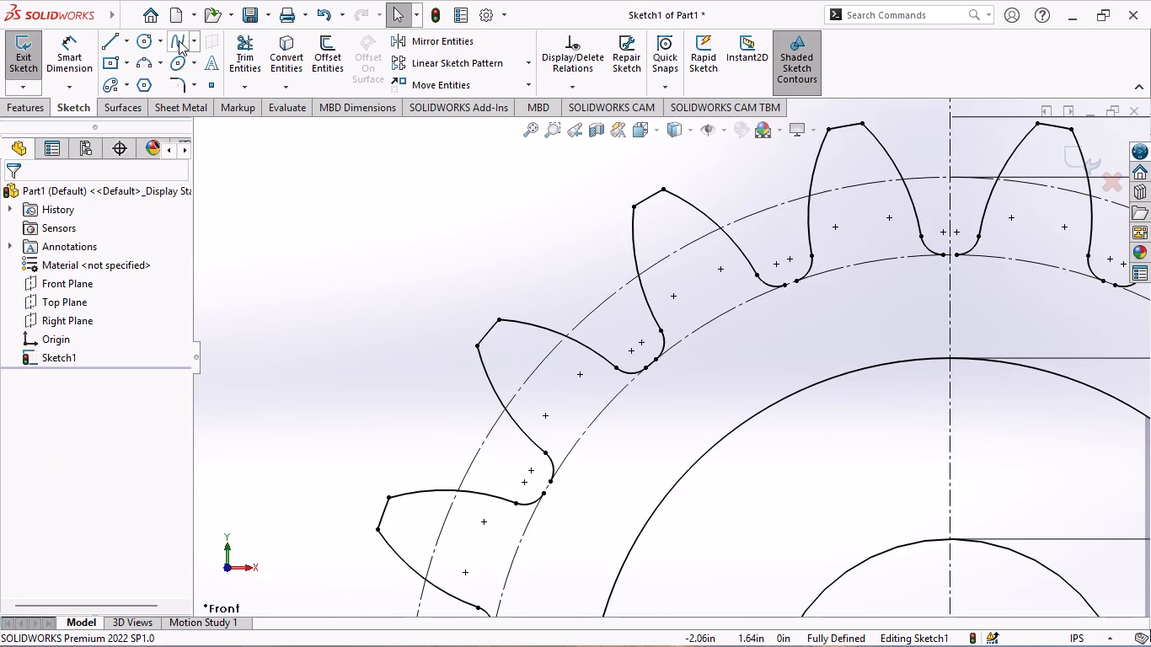
left_click(179, 40)
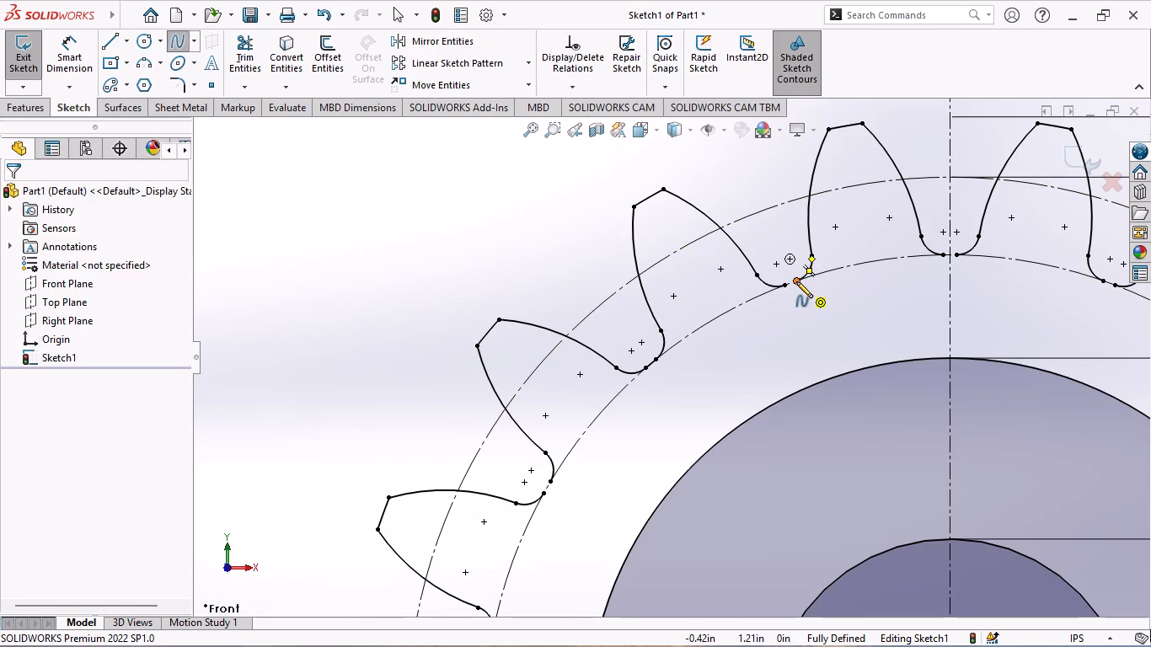
left_click(796, 281)
left_click(786, 284)
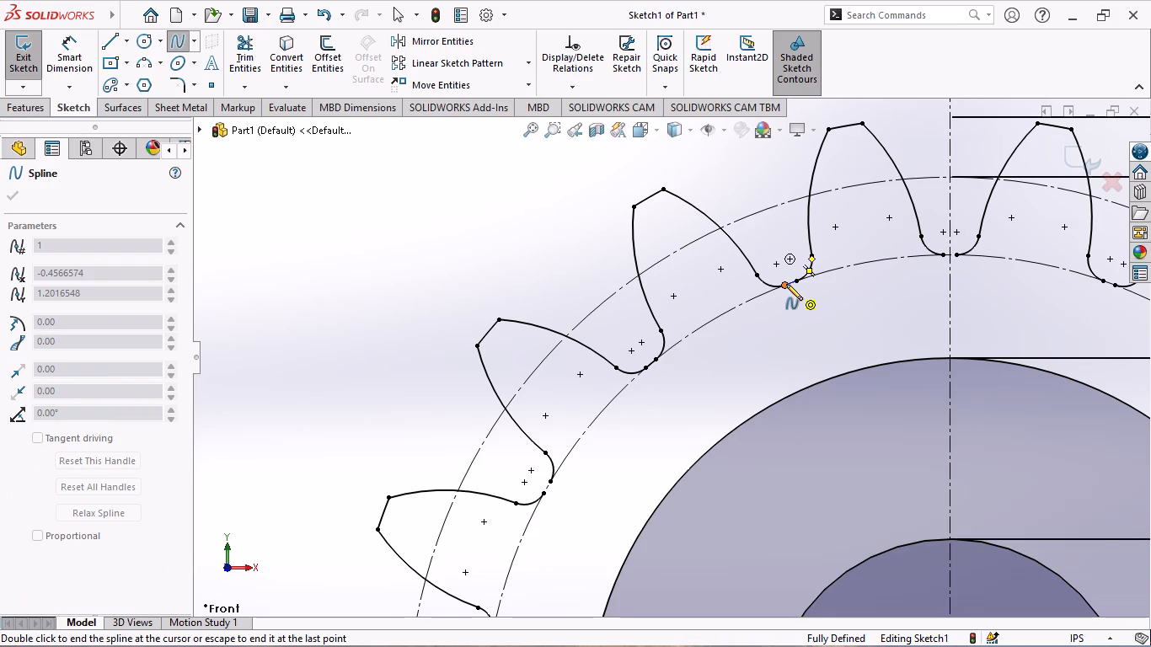
key("Escape")
Join the two root fillet endpoints across the vertical centerline at the top of the gear with a two-point spline.
scroll(874, 269, "down", 1)
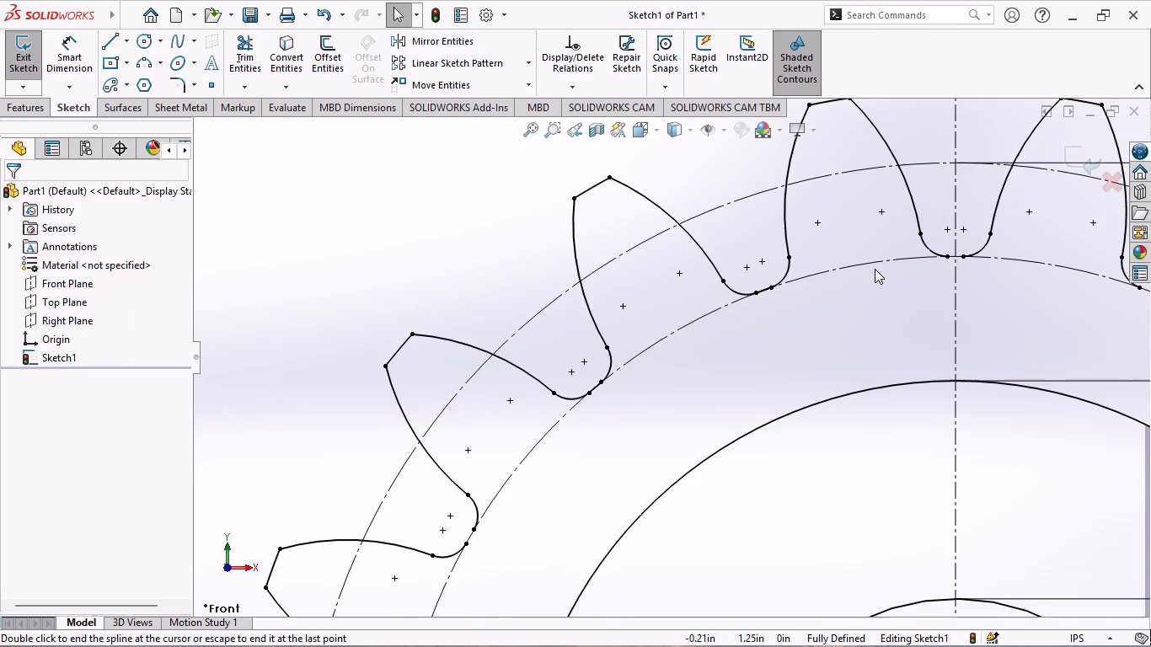
scroll(880, 270, "down", 1)
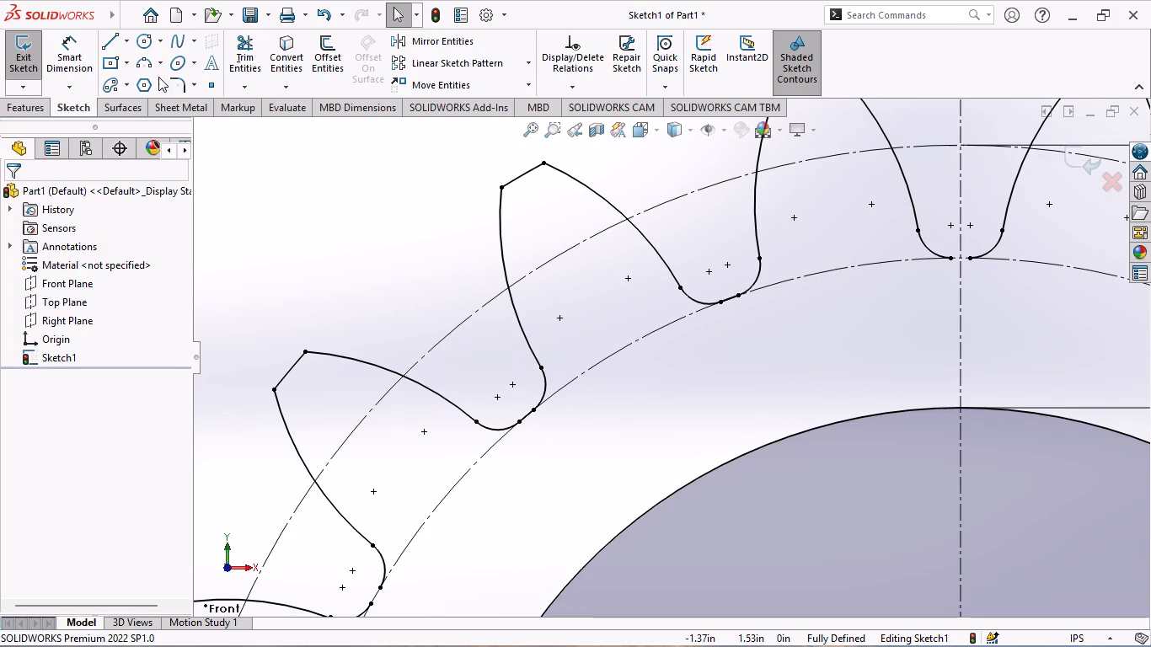
left_click(179, 40)
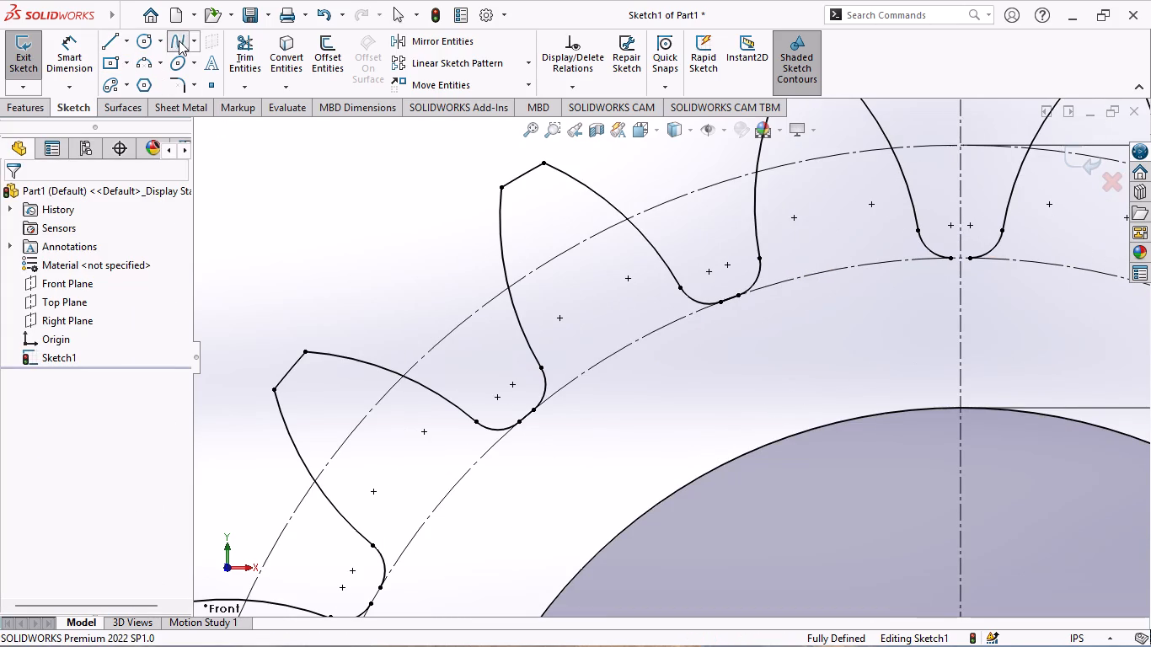
left_click(950, 259)
left_click(970, 257)
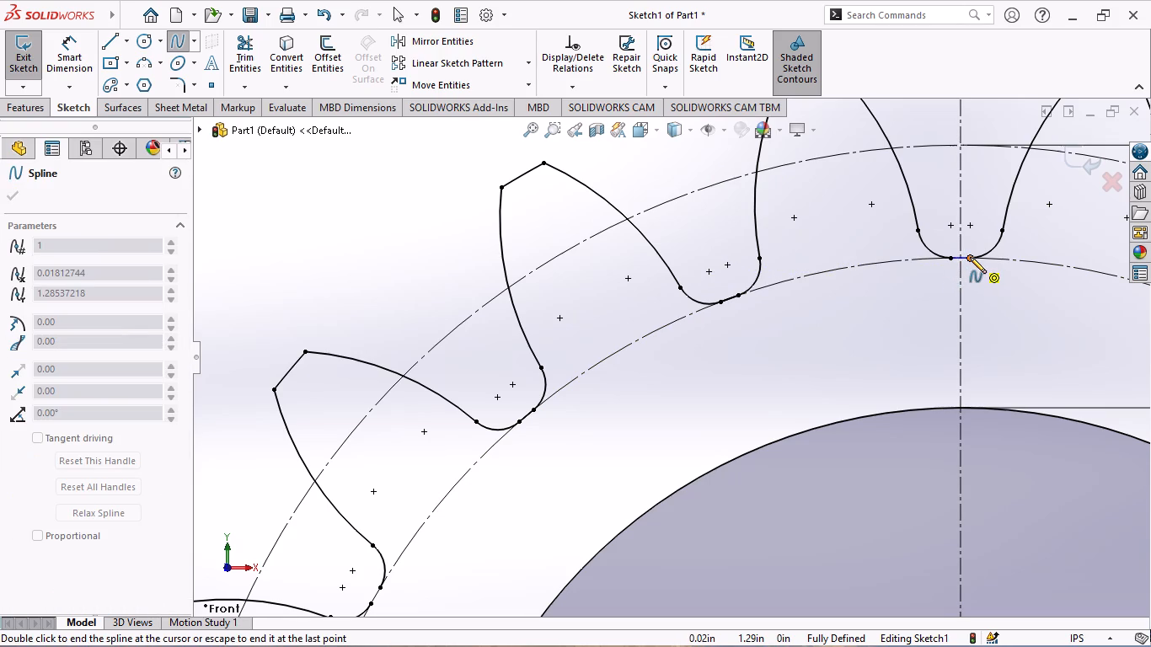
key("Escape")
scroll(1014, 255, "down", 3)
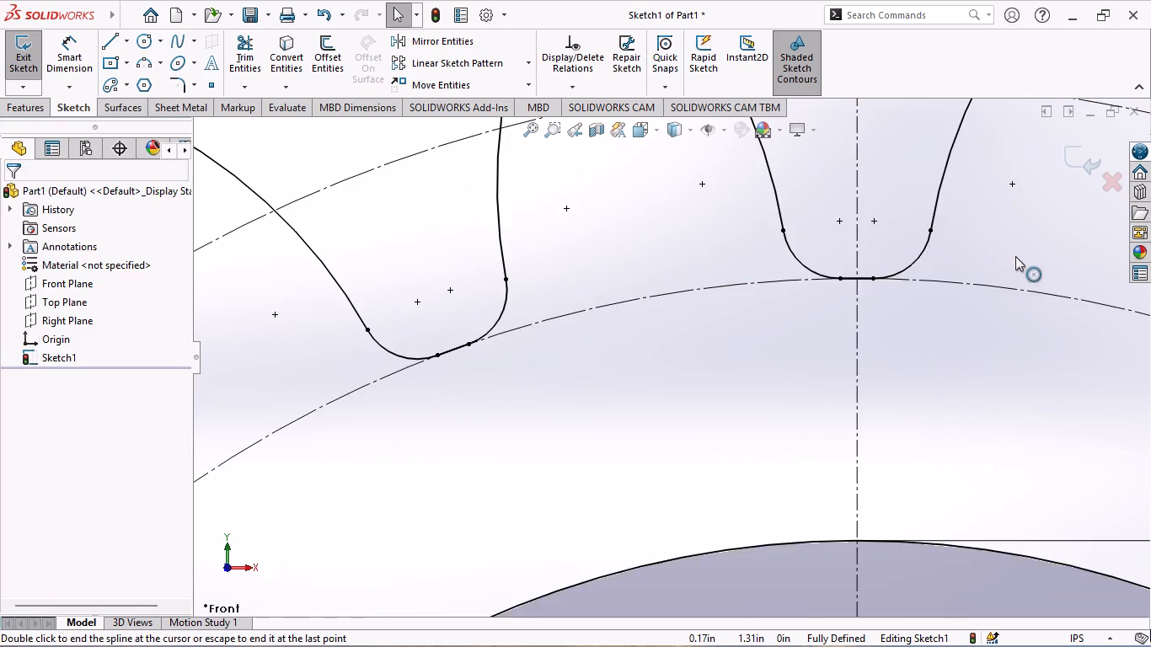
scroll(1015, 256, "down", 1)
scroll(866, 289, "down", 6)
scroll(779, 305, "down", 2)
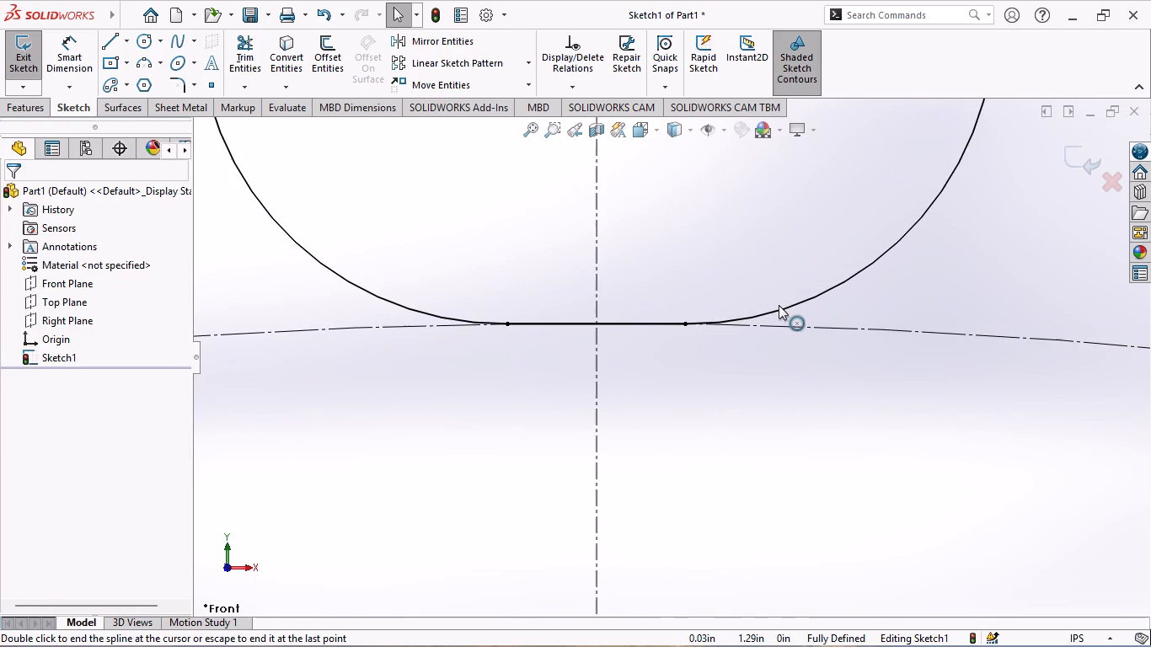
Draw a two-point spline between the root fillet endpoints just above the dimensioned tooth on the horizontal centerline, beside the R0.06 fillet.
scroll(874, 353, "up", 9)
scroll(997, 410, "up", 1)
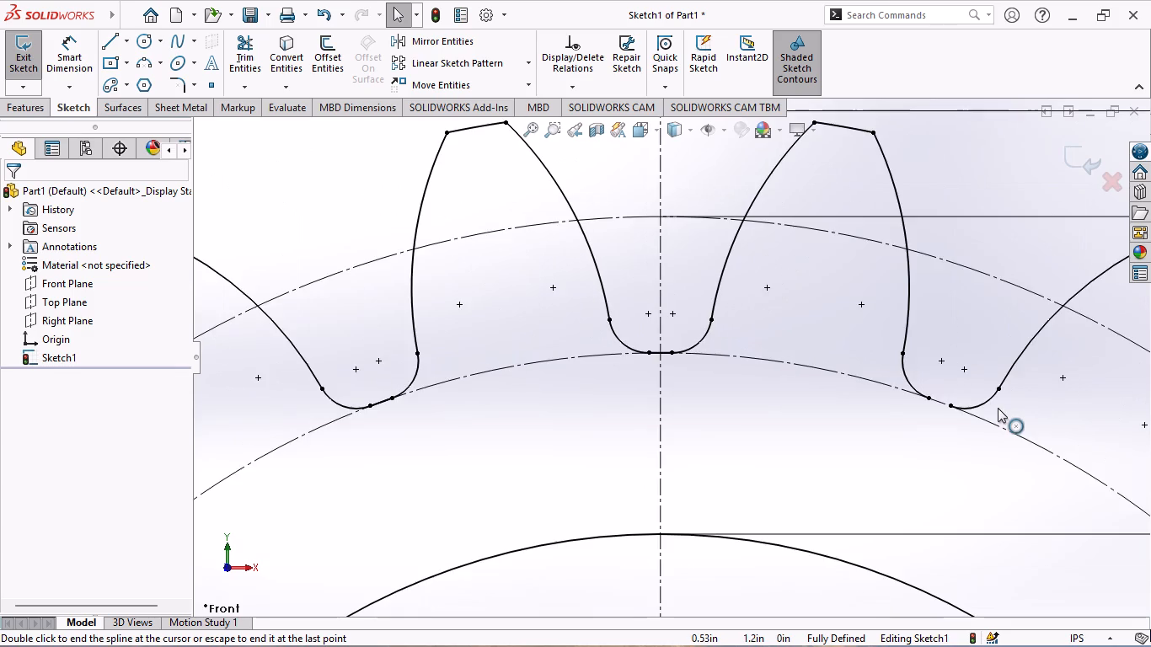
scroll(897, 405, "up", 5)
scroll(422, 454, "up", 4)
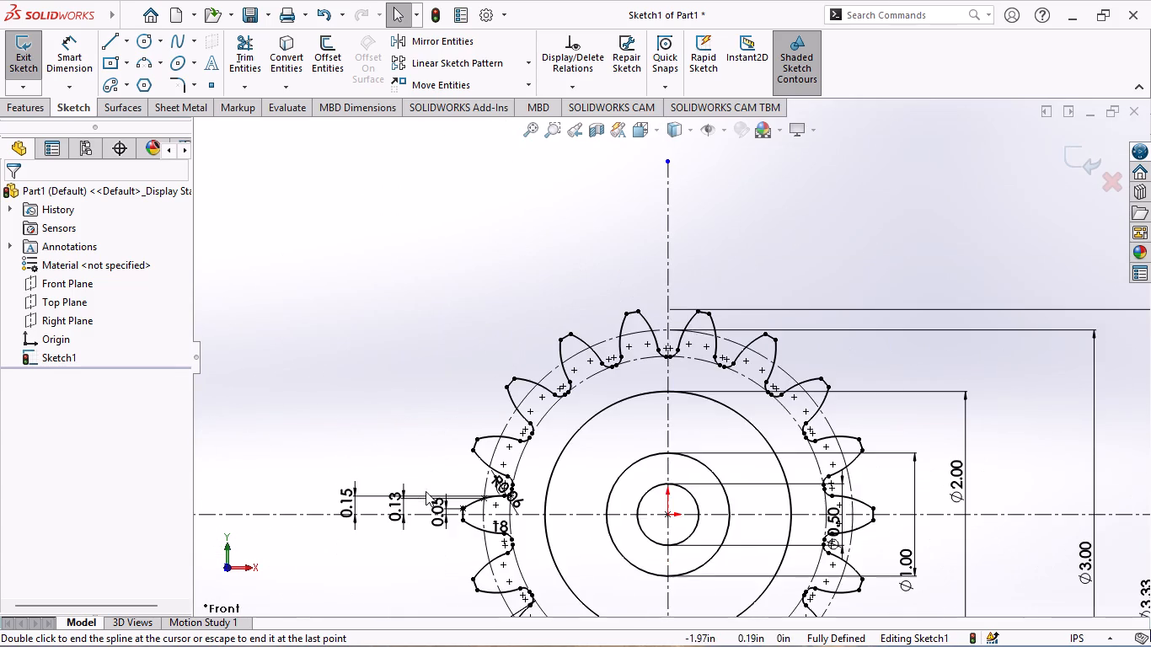
scroll(549, 493, "down", 6)
scroll(498, 403, "down", 3)
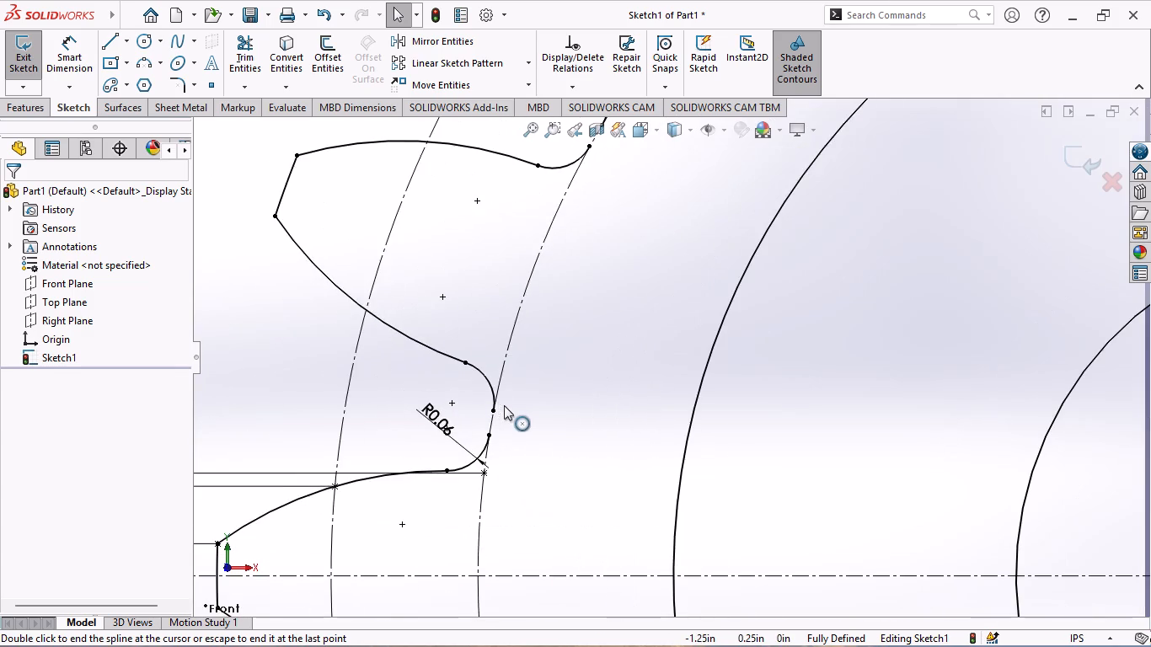
scroll(504, 405, "down", 2)
left_click(179, 40)
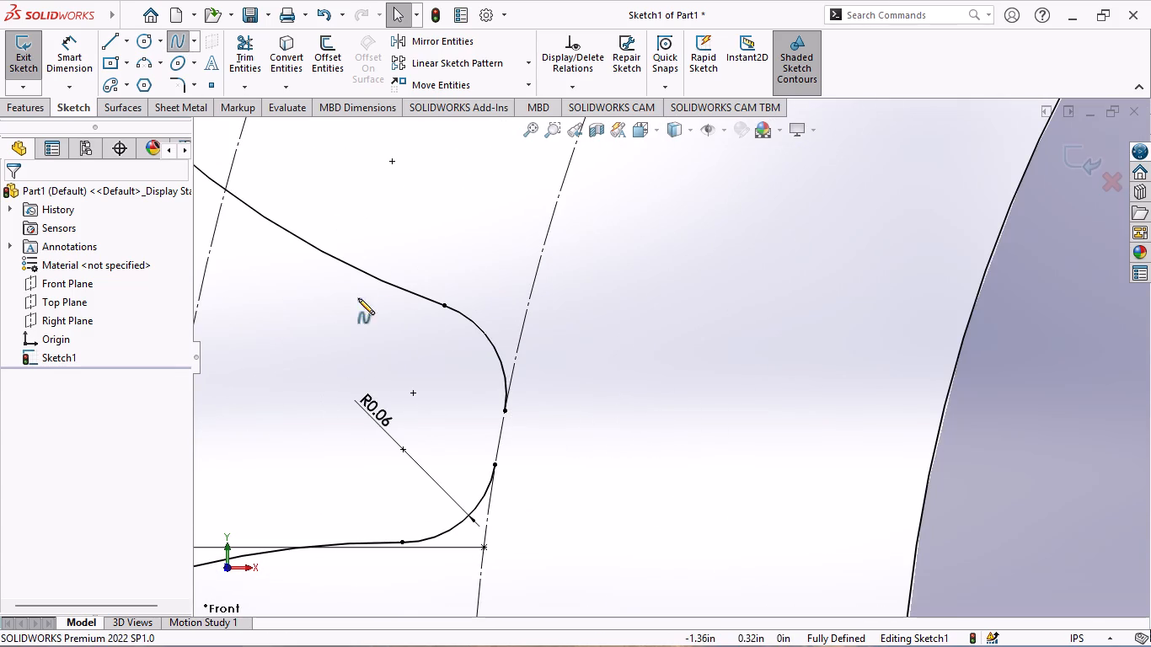
left_click(504, 409)
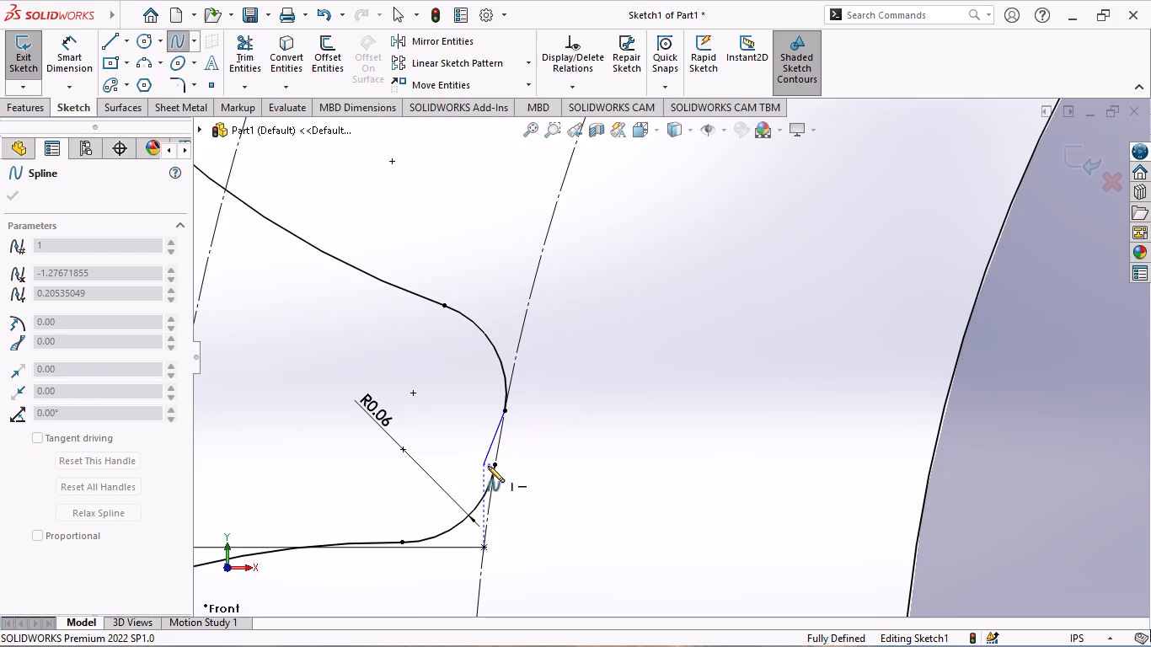
left_click(490, 465)
key("Escape")
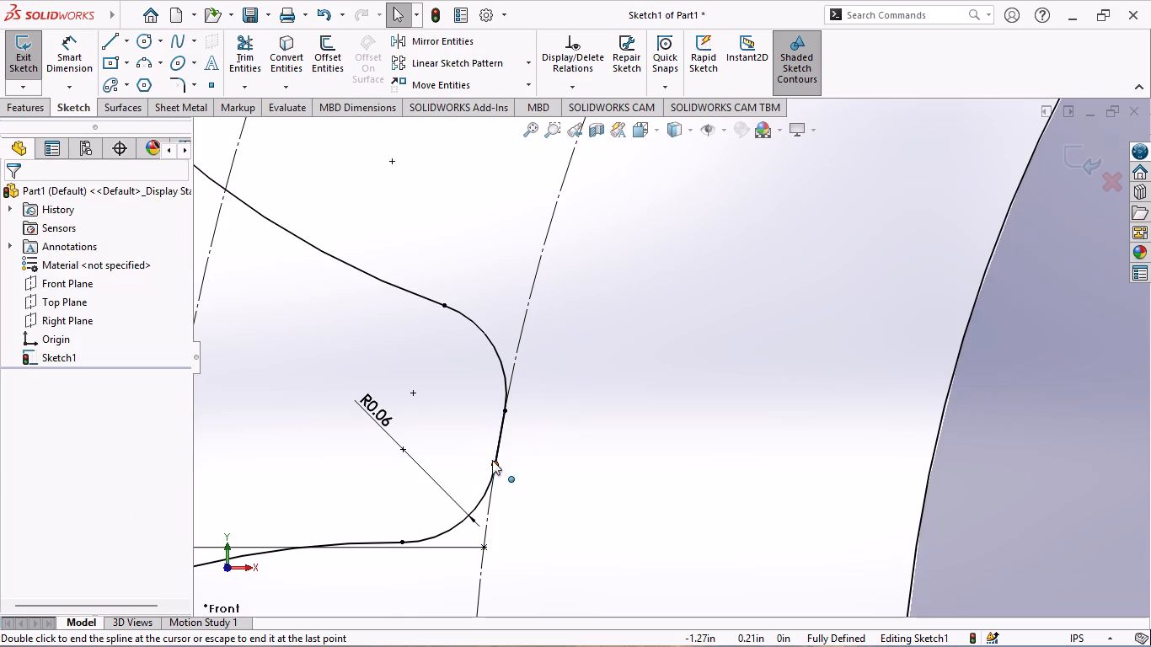
Draw a two-point spline joining the root fillet endpoints between the third and fourth teeth left of the vertical centerline.
scroll(465, 388, "up", 7)
scroll(583, 373, "up", 2)
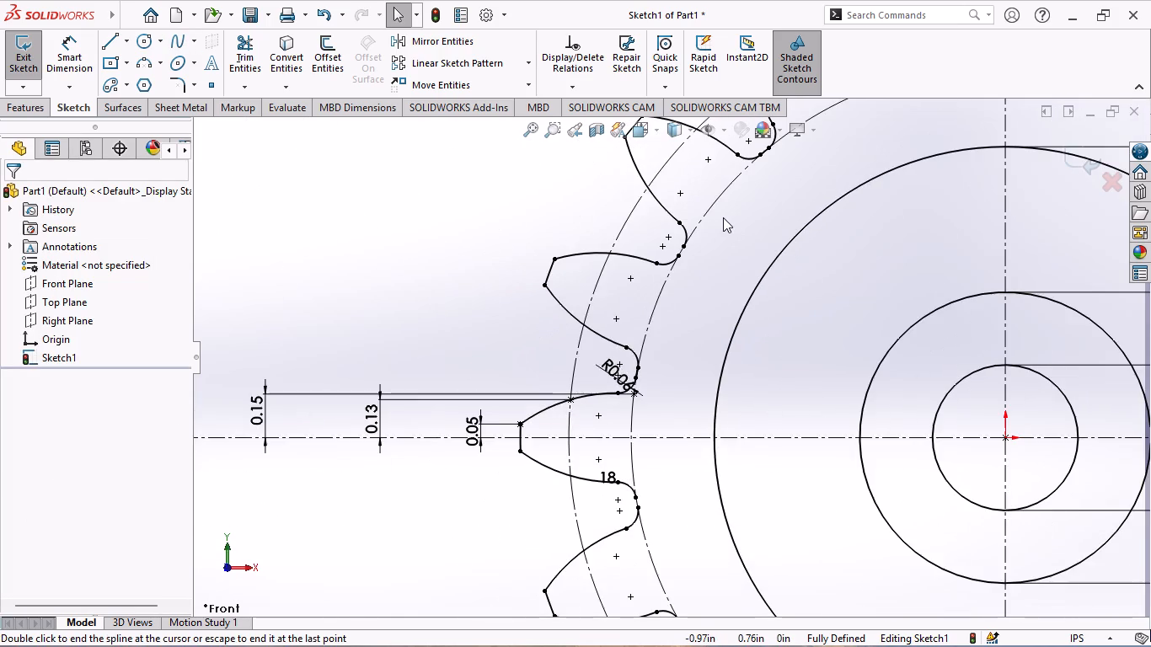
scroll(723, 217, "down", 2)
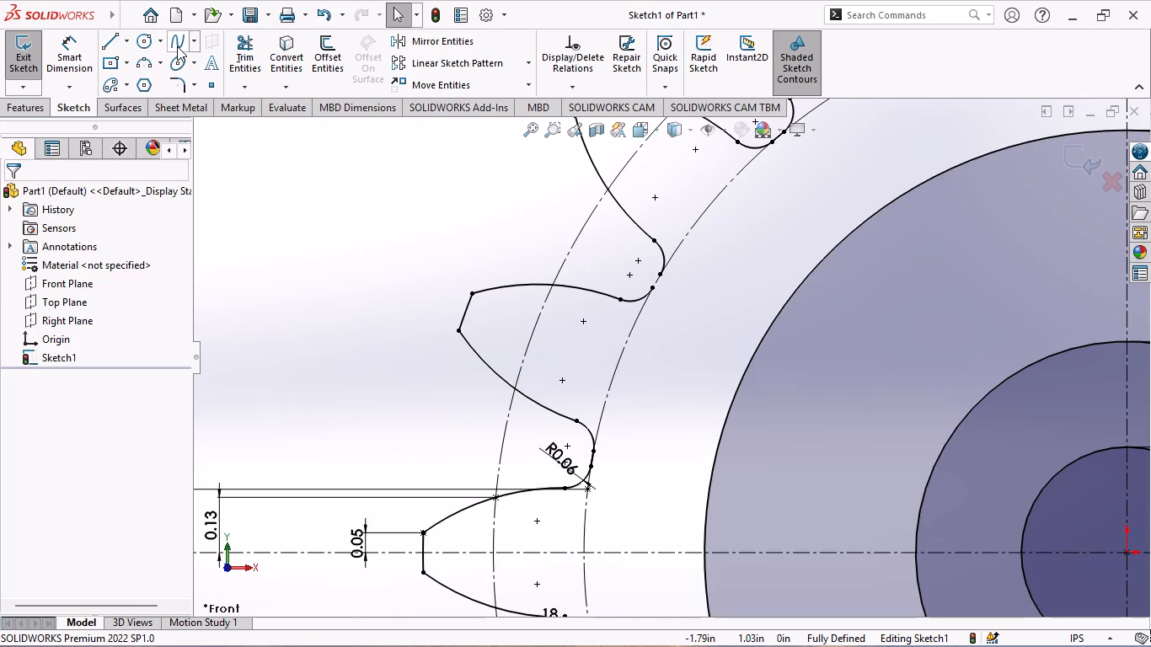
left_click(175, 42)
scroll(700, 287, "down", 4)
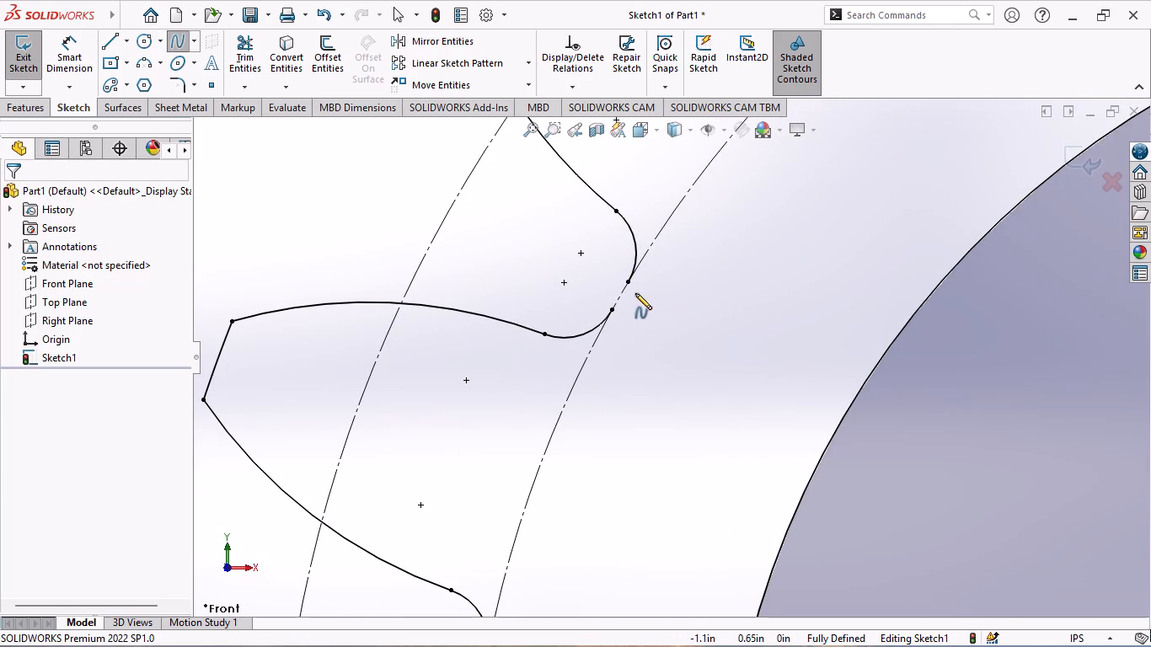
left_click(627, 281)
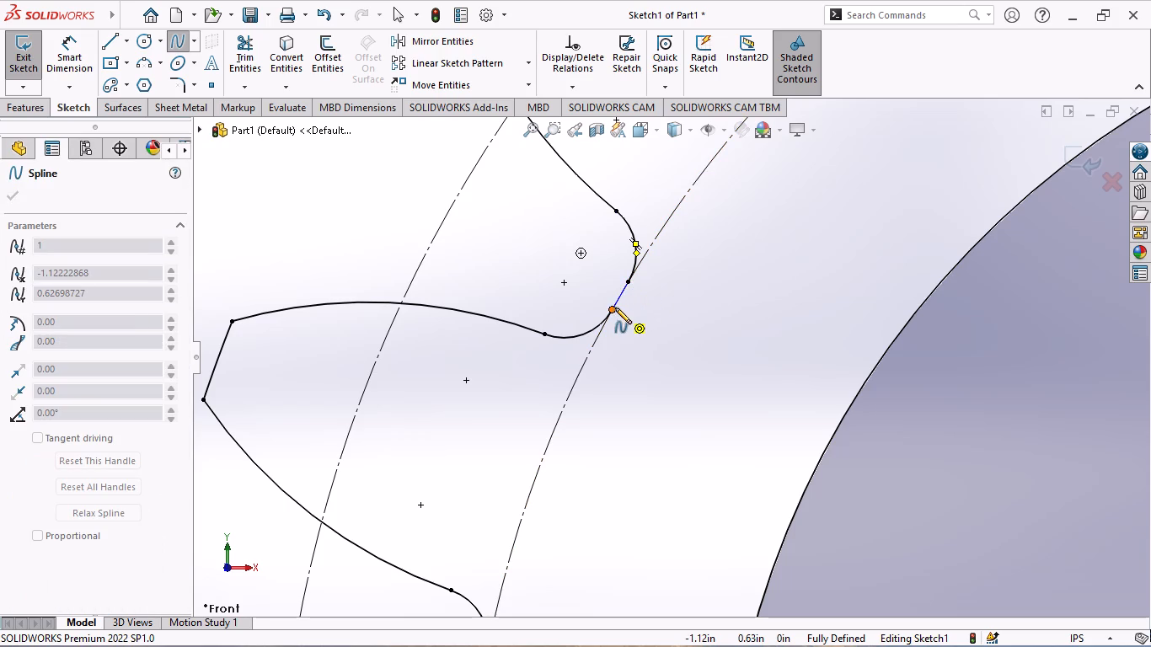
left_click(613, 308)
key("Escape")
Mirror the four root-gap splines in the gear's upper-left quadrant about the vertical centerline, keeping the originals with Copy on.
scroll(644, 292, "up", 5)
scroll(711, 310, "up", 2)
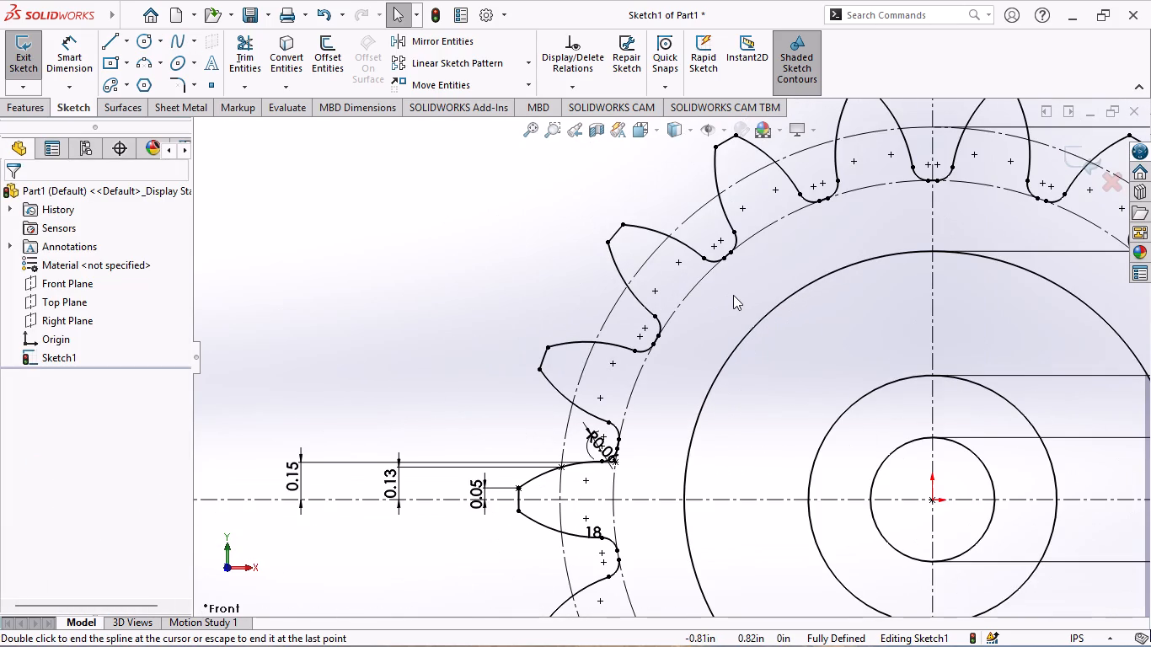
scroll(1036, 141, "up", 1)
scroll(983, 222, "down", 4)
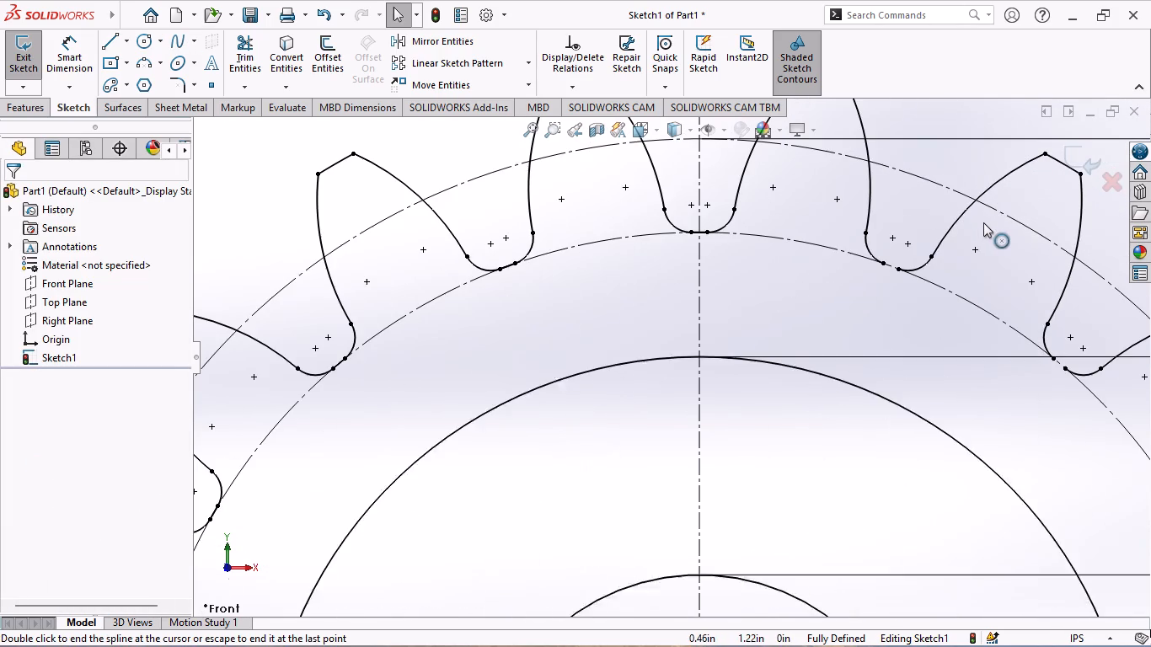
scroll(733, 302, "up", 4)
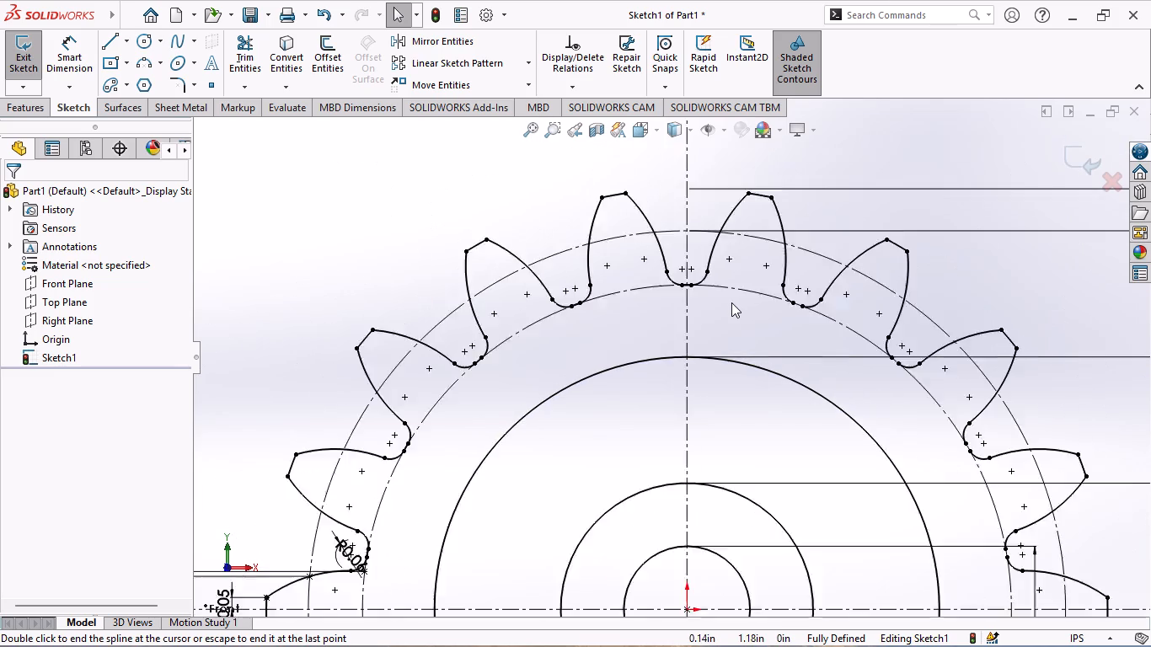
left_click(495, 39)
scroll(596, 333, "down", 7)
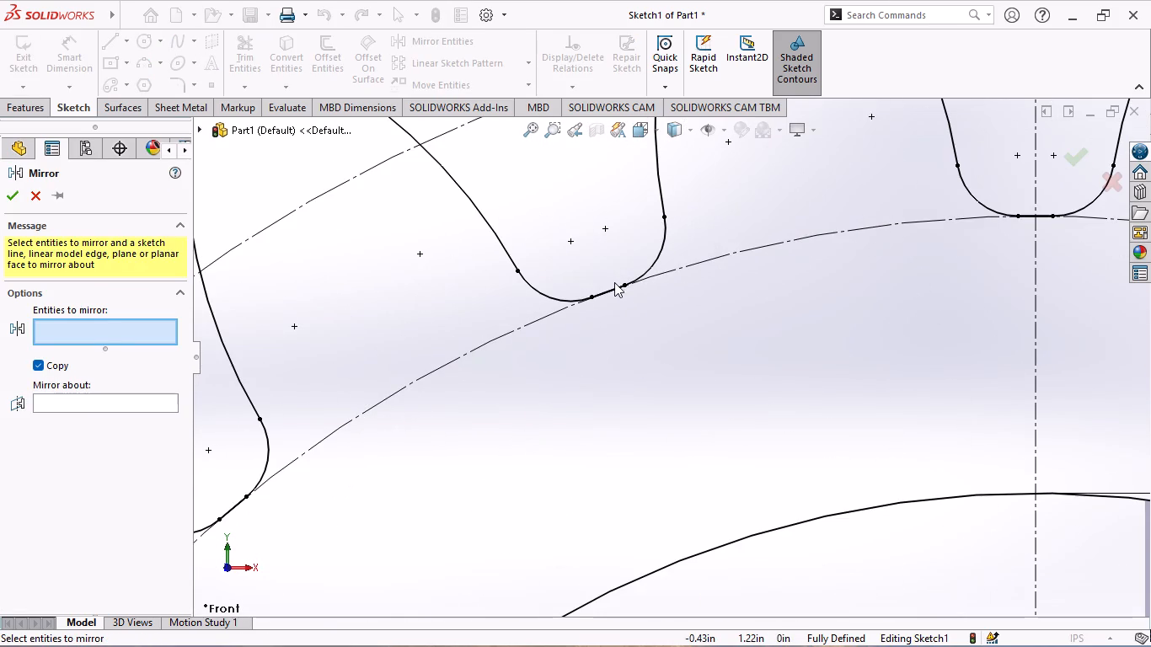
left_click(610, 289)
scroll(565, 373, "up", 5)
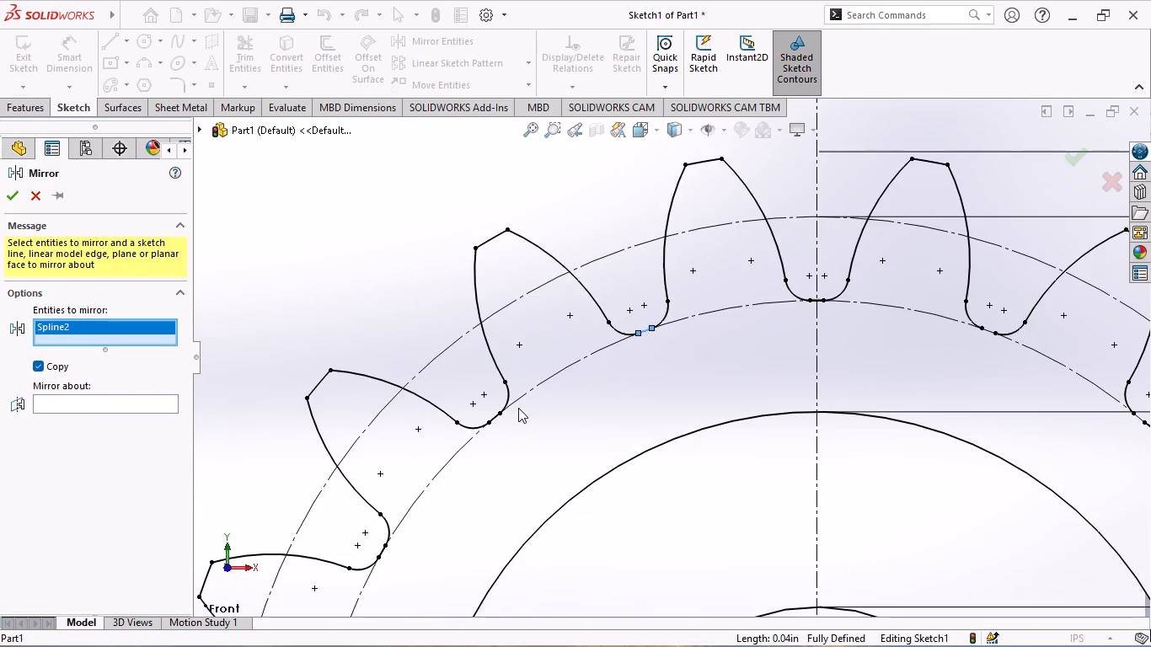
scroll(516, 409, "down", 5)
left_click(527, 409)
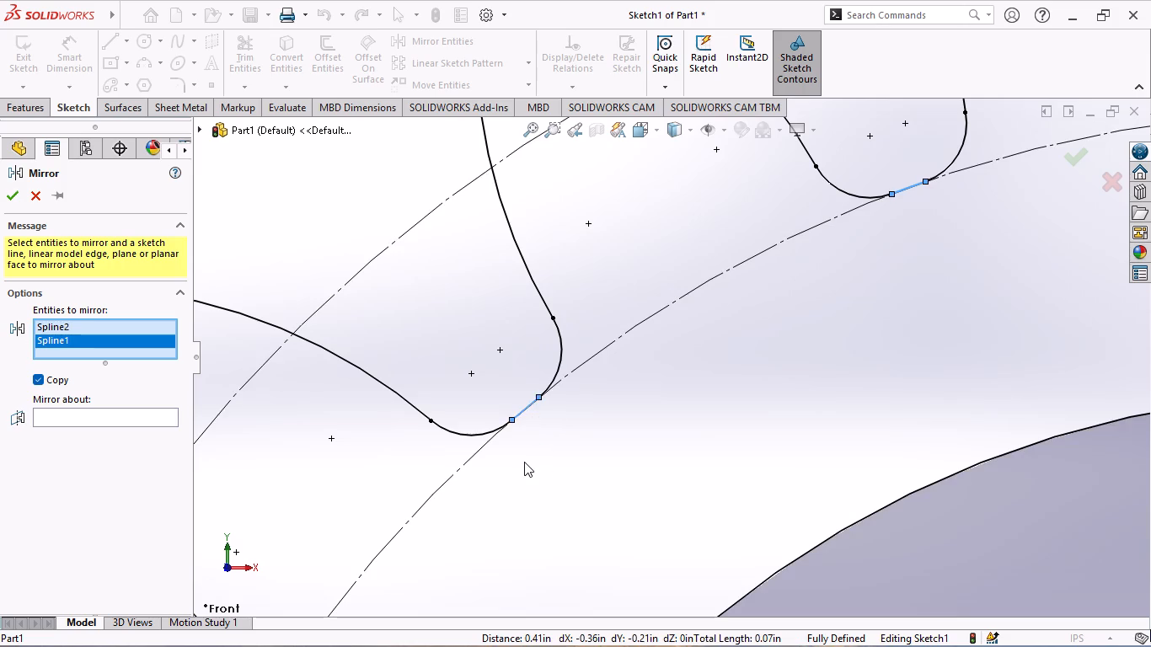
scroll(524, 462, "up", 5)
scroll(508, 512, "down", 5)
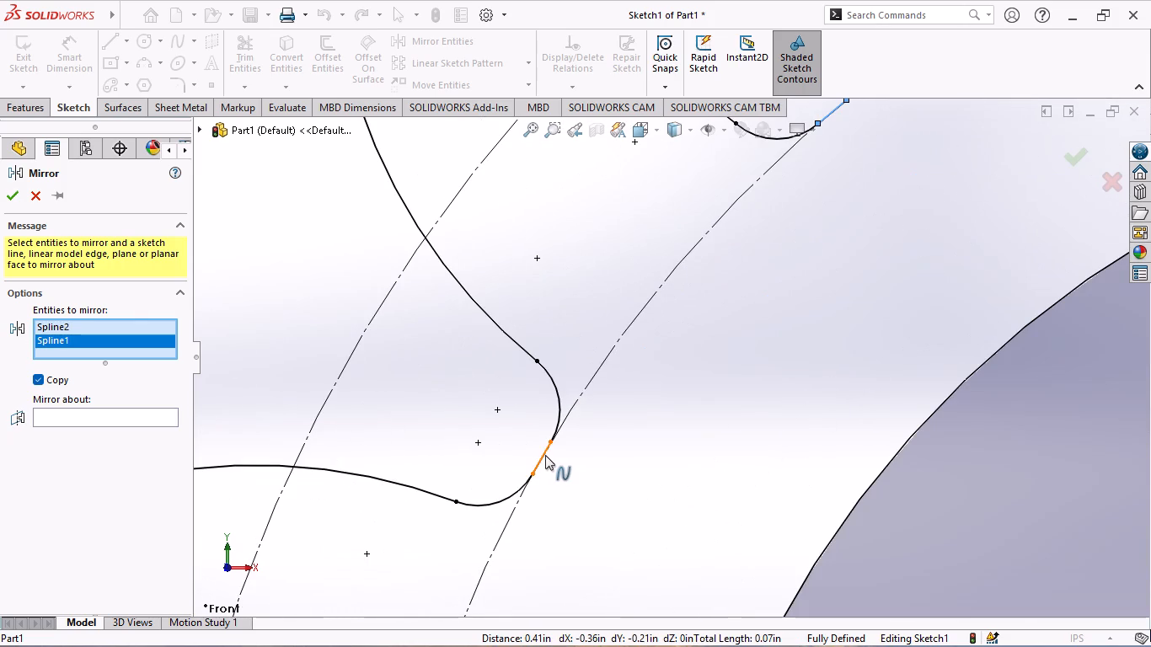
left_click(539, 455)
scroll(522, 492, "up", 6)
scroll(594, 491, "down", 2)
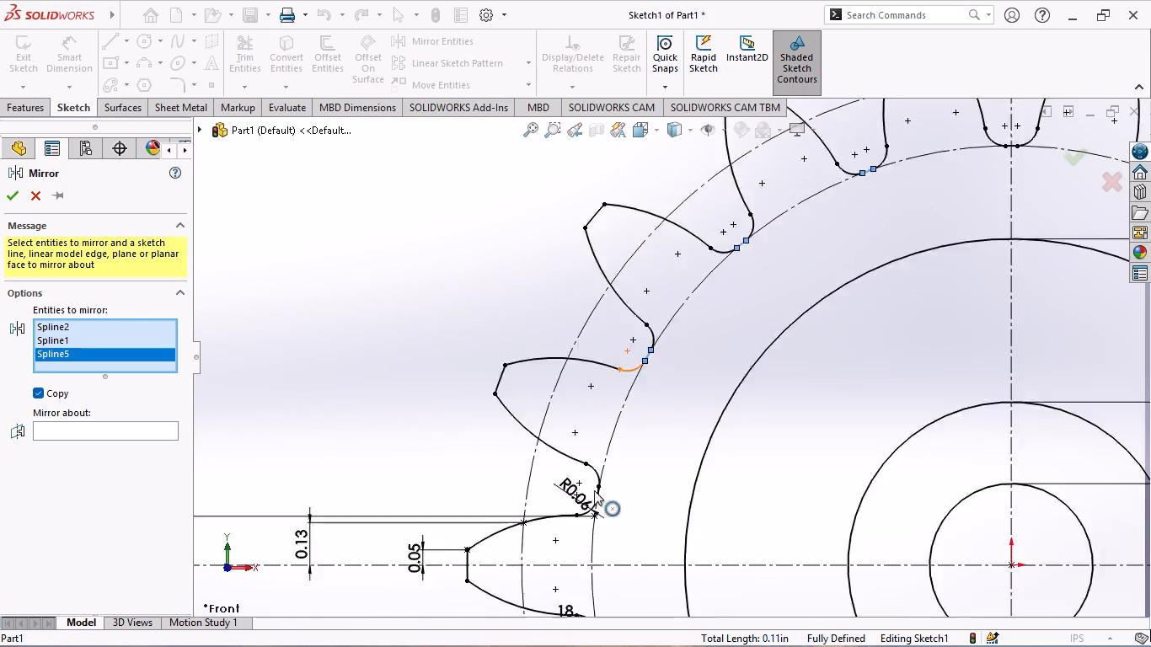
scroll(594, 490, "down", 4)
left_click(633, 444)
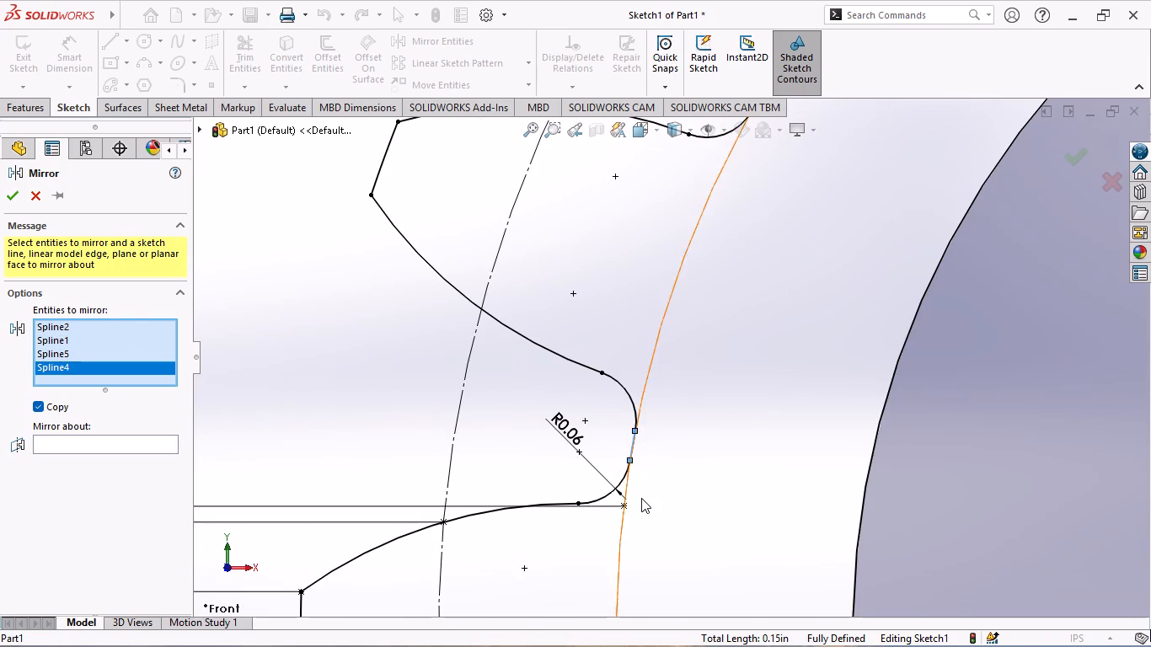
scroll(641, 499, "up", 6)
scroll(669, 524, "down", 4)
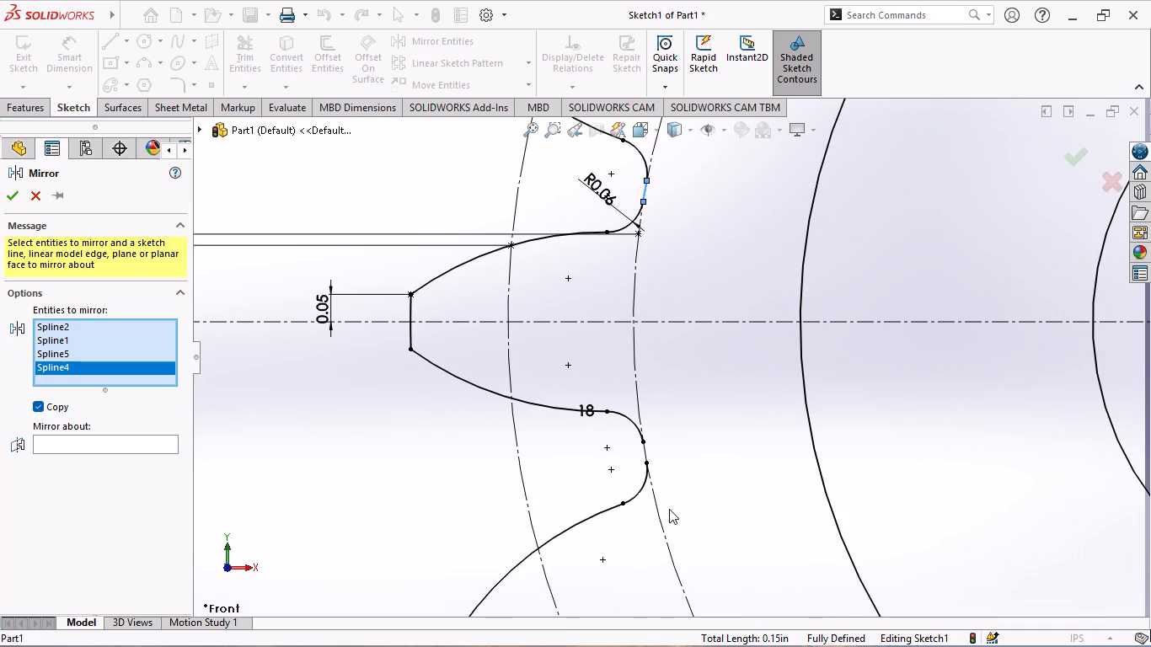
scroll(662, 480, "up", 8)
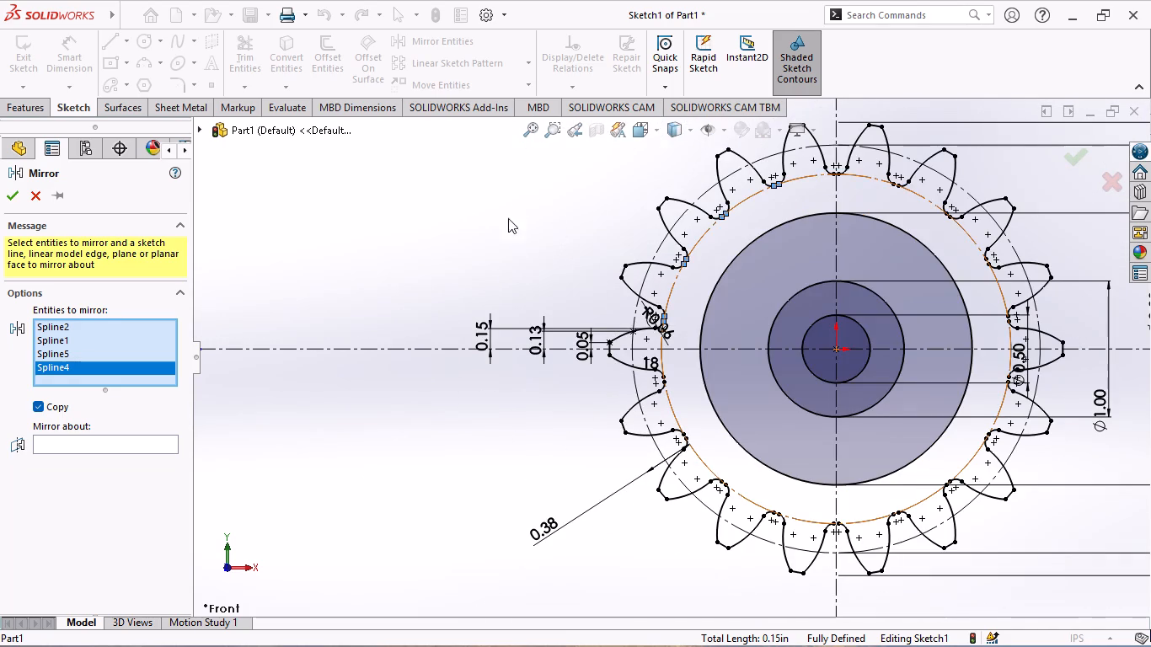
left_click(83, 444)
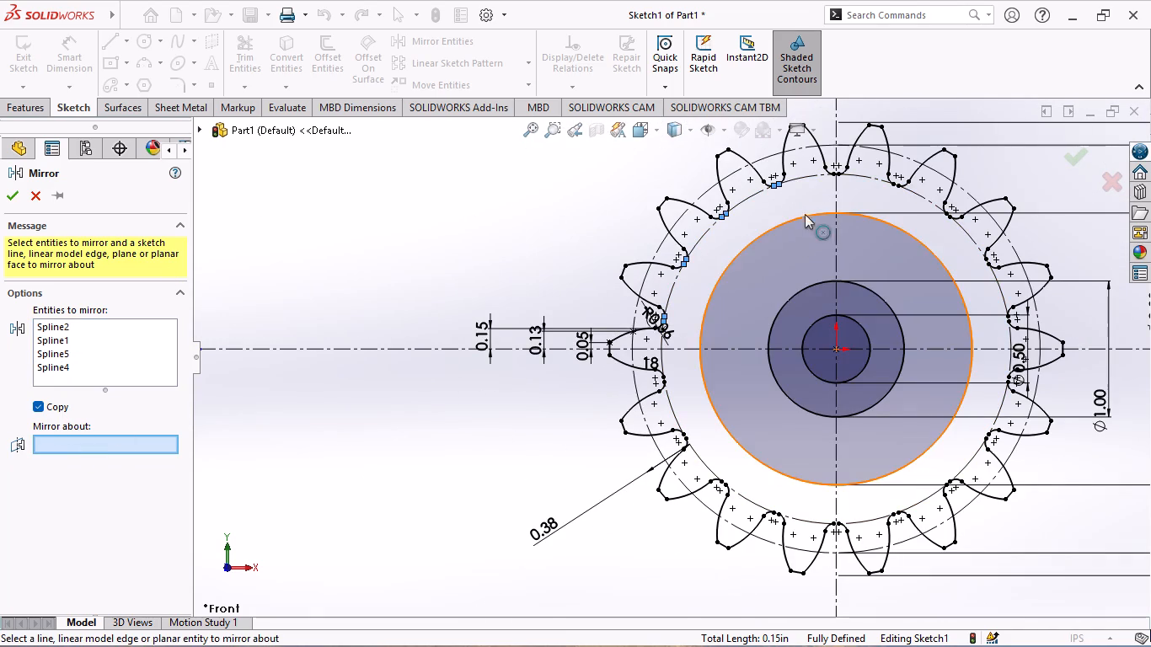
scroll(832, 196, "down", 3)
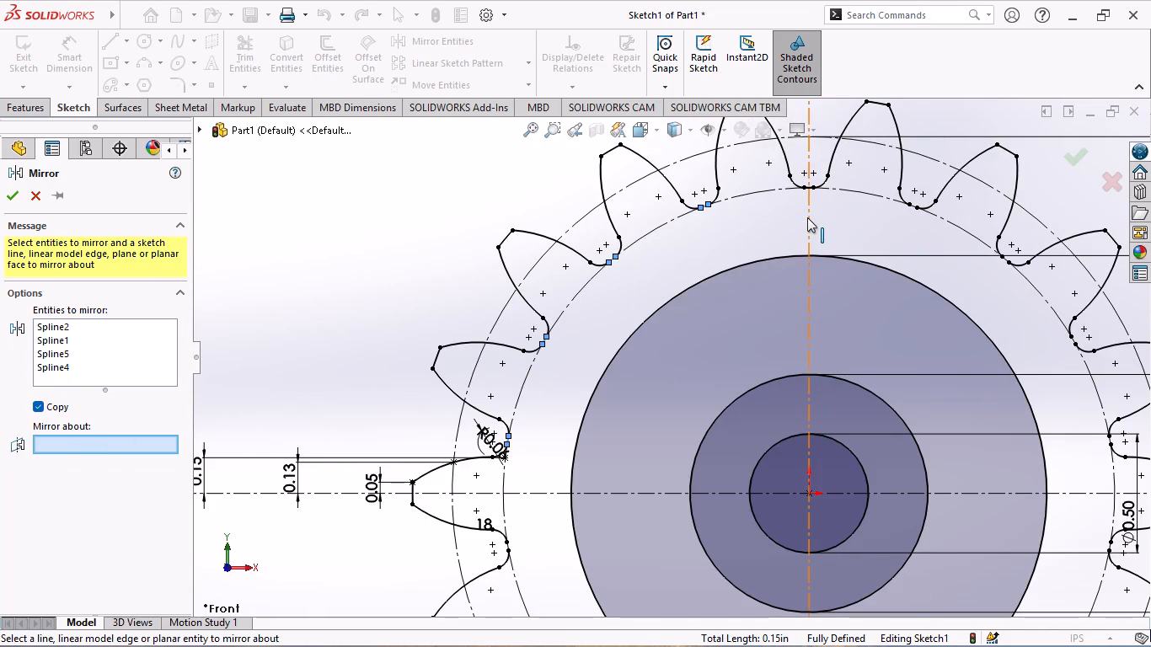
left_click(807, 220)
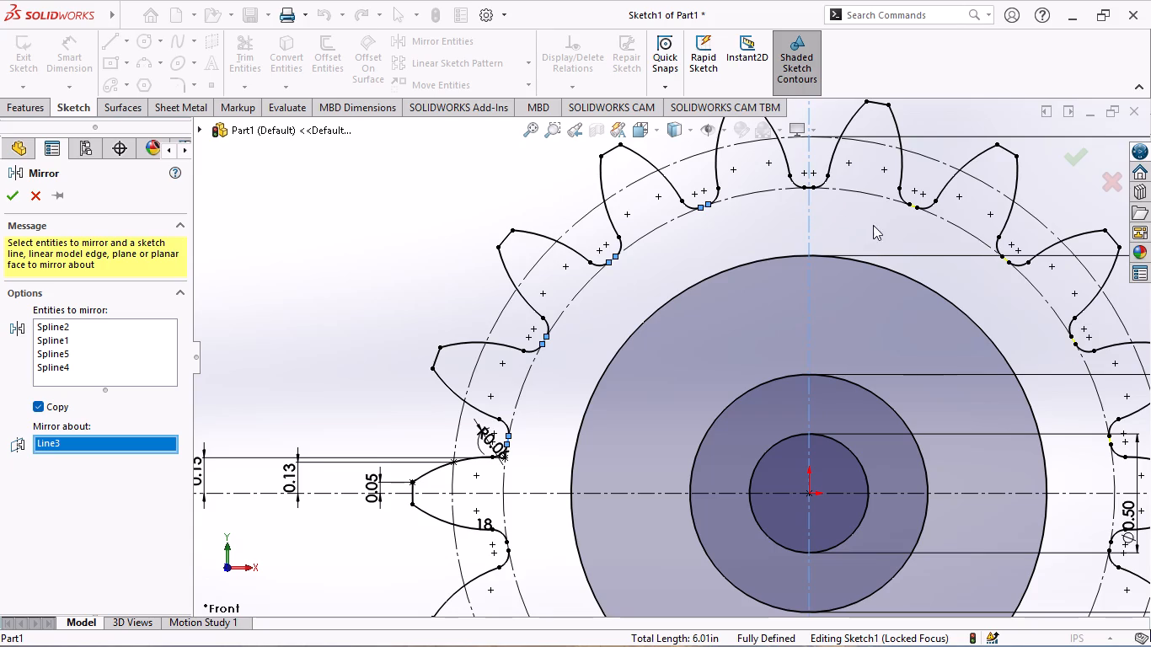
left_click(7, 193)
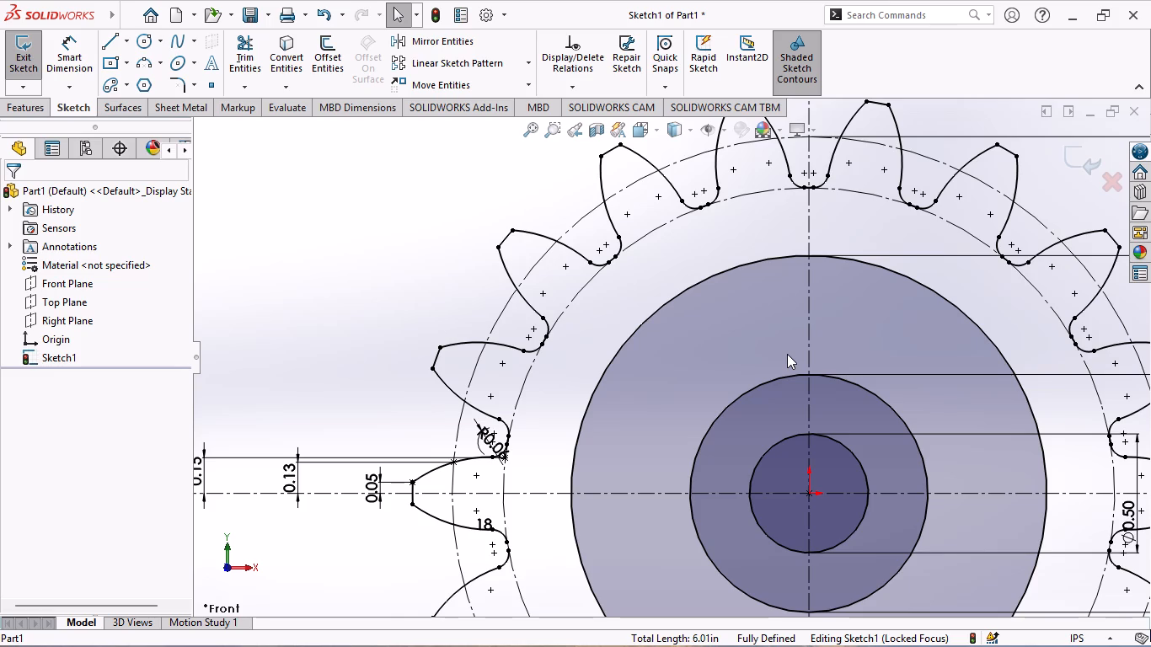
Mirror the nine root-gap splines on the gear's upper half about the horizontal centerline, keeping the originals with Copy on.
scroll(787, 354, "up", 1)
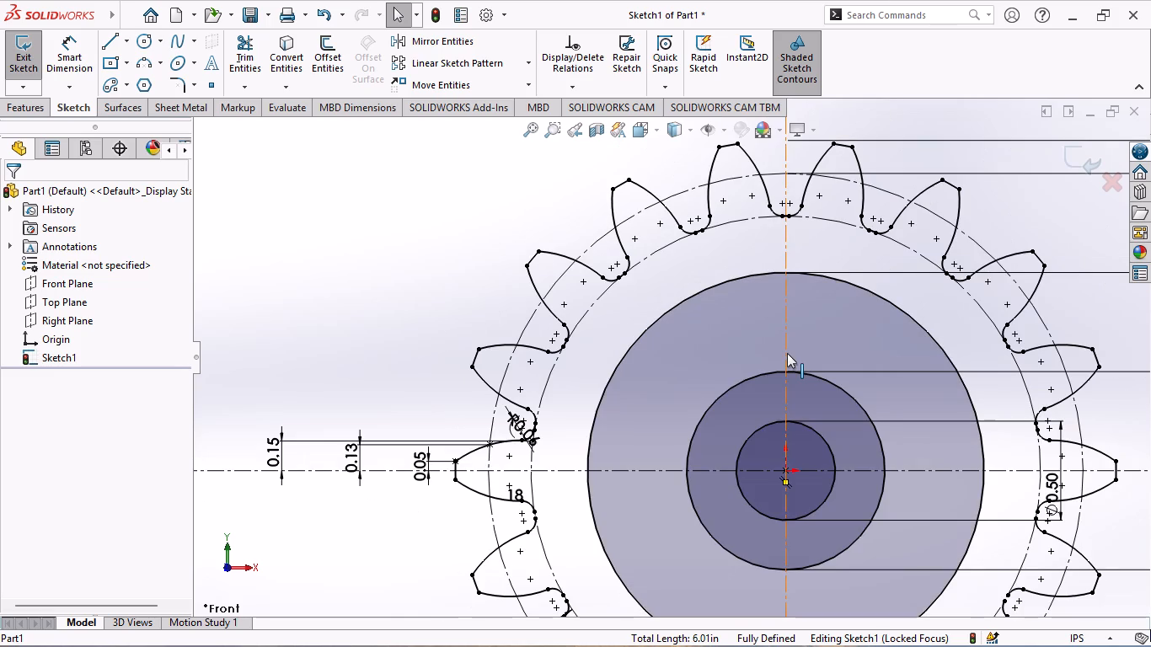
scroll(791, 346, "up", 1)
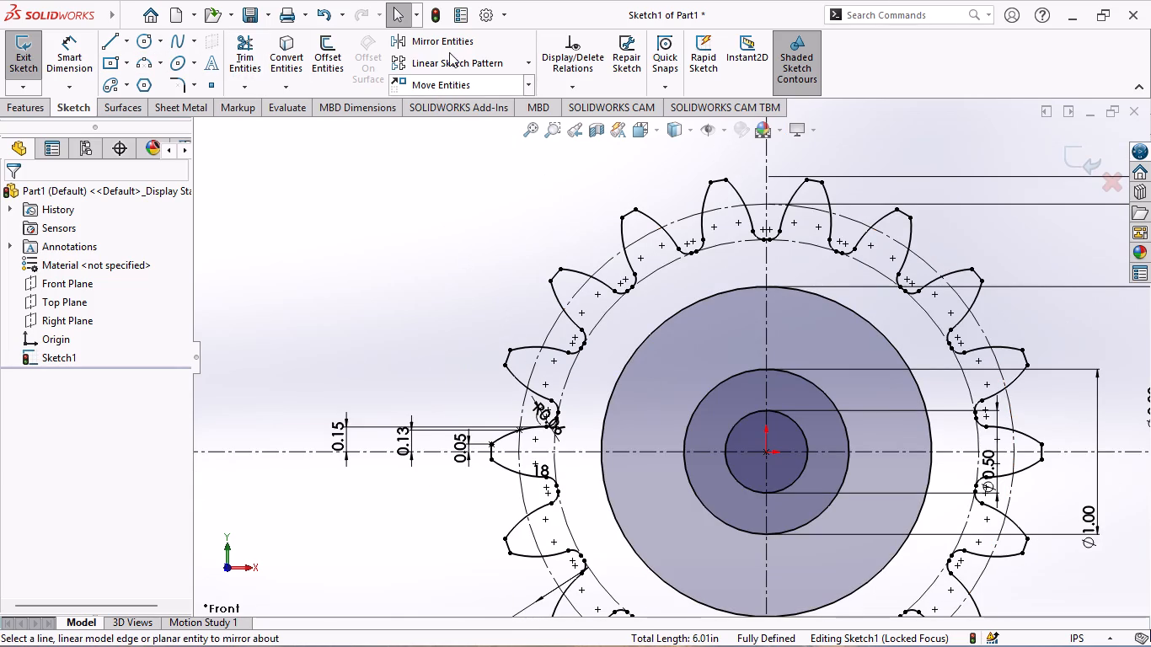
left_click(445, 43)
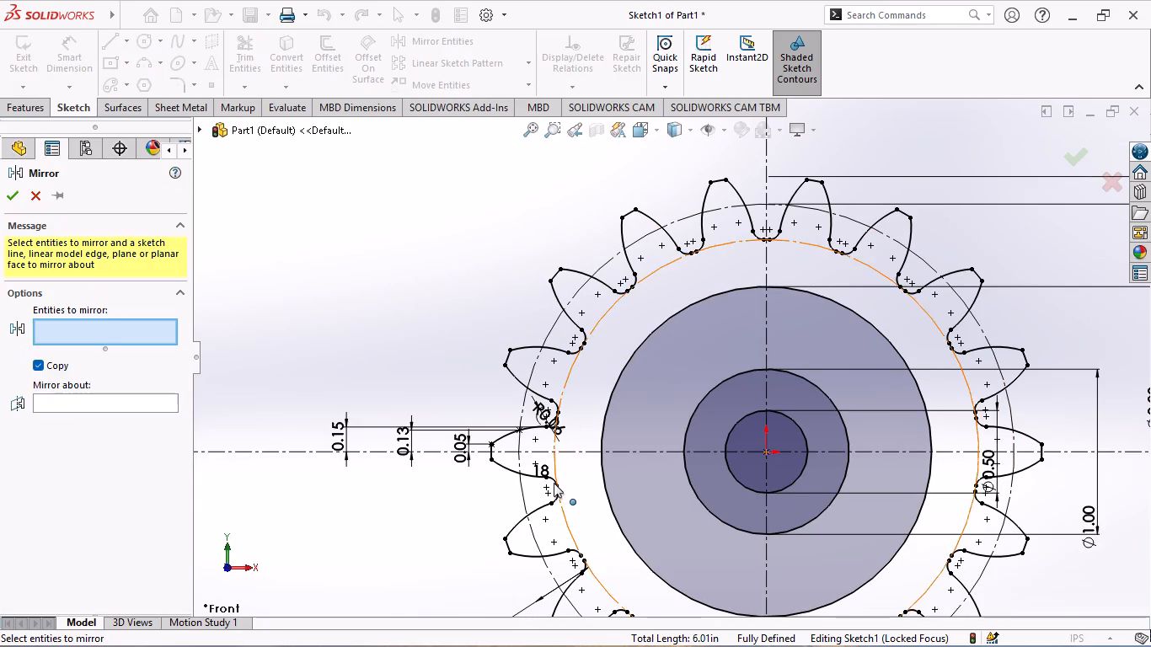
scroll(554, 483, "down", 5)
scroll(623, 275, "down", 2)
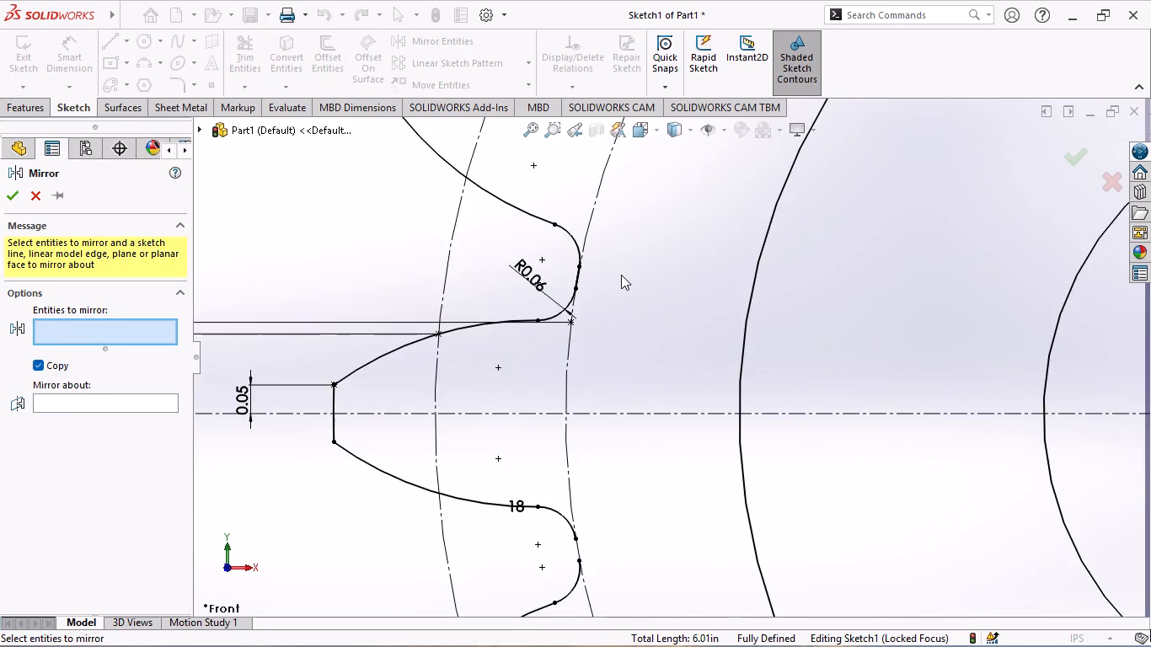
scroll(621, 275, "down", 2)
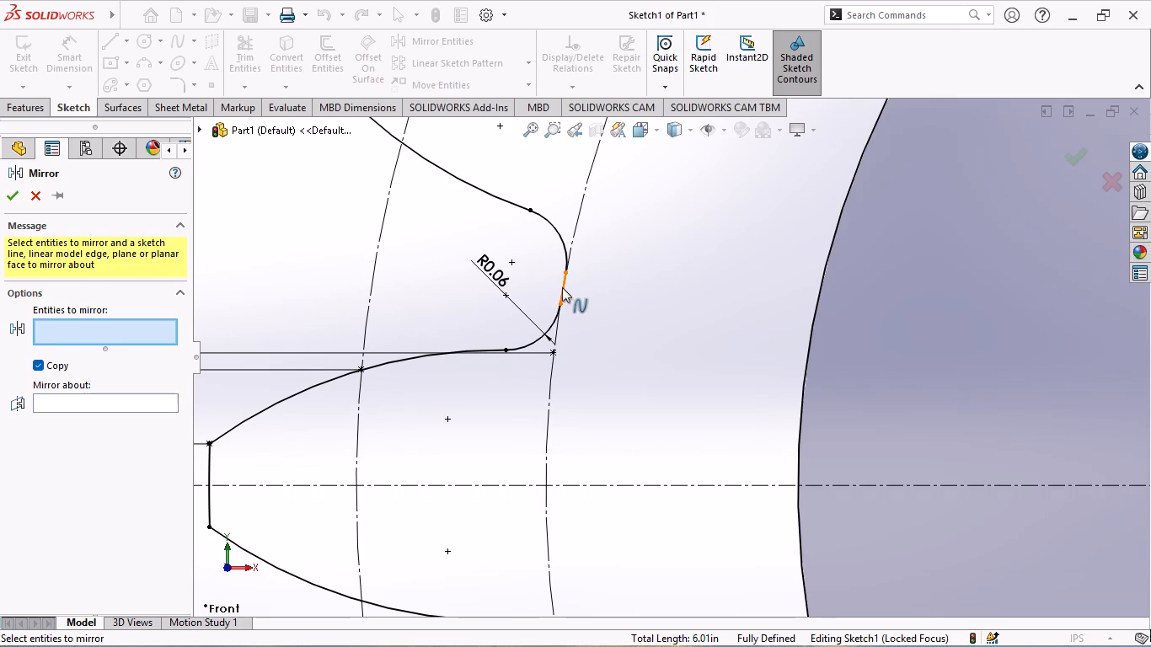
left_click(563, 286)
scroll(623, 284, "up", 5)
scroll(715, 208, "up", 2)
scroll(692, 207, "down", 2)
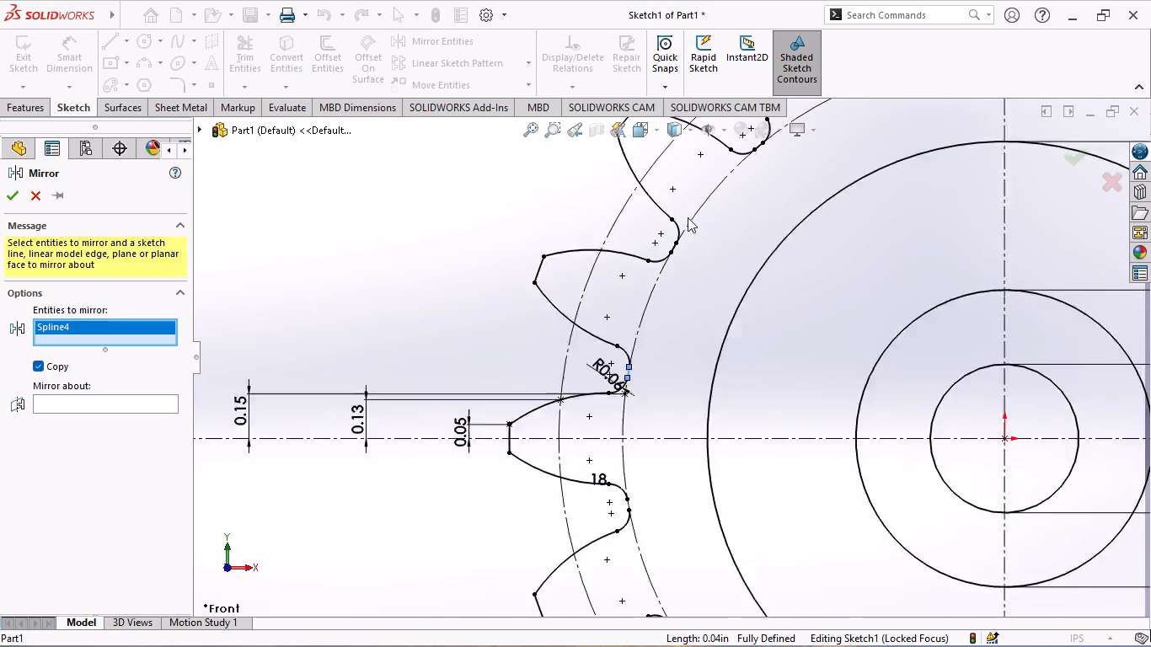
scroll(688, 217, "down", 4)
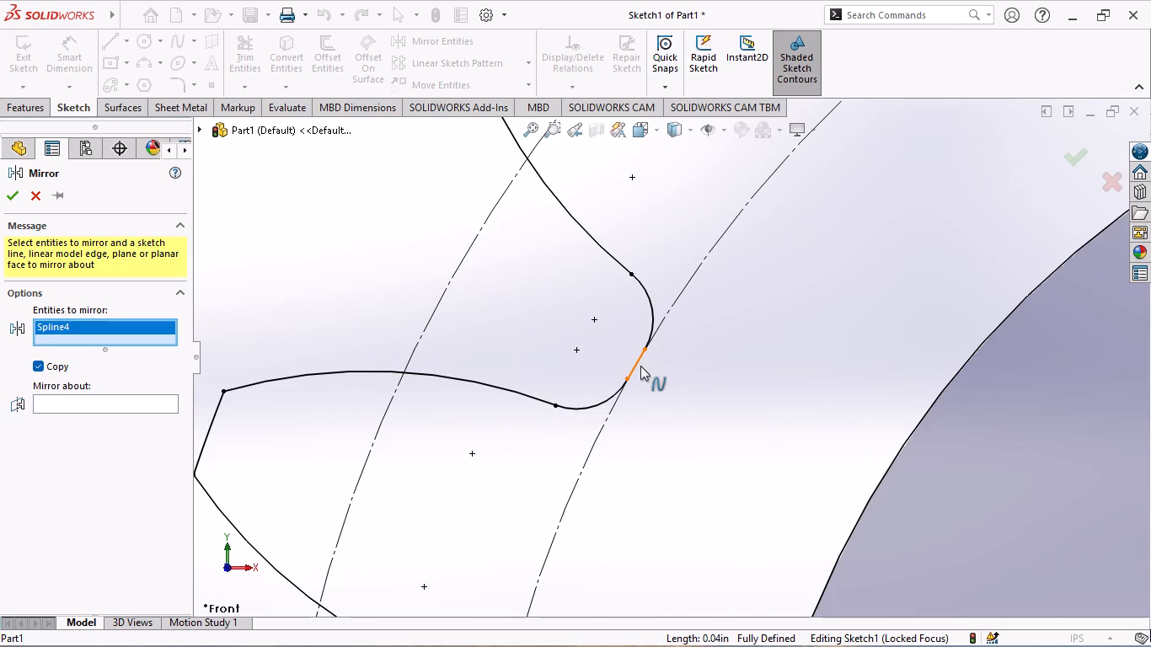
left_click(639, 366)
scroll(800, 288, "up", 3)
scroll(821, 194, "down", 2)
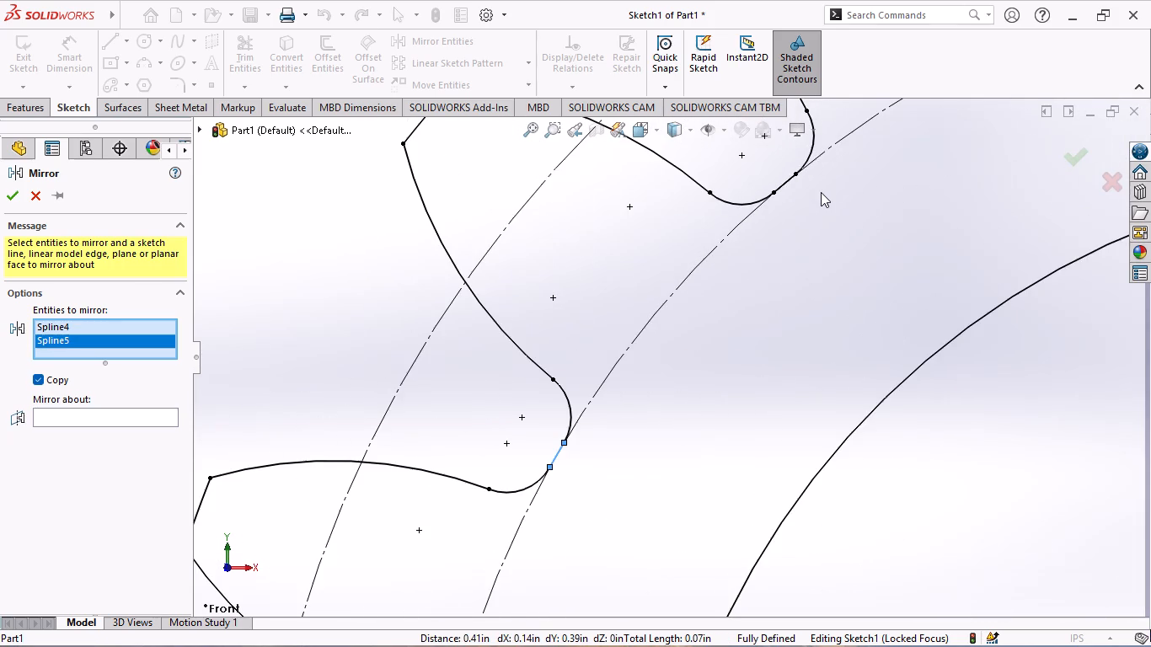
left_click(783, 176)
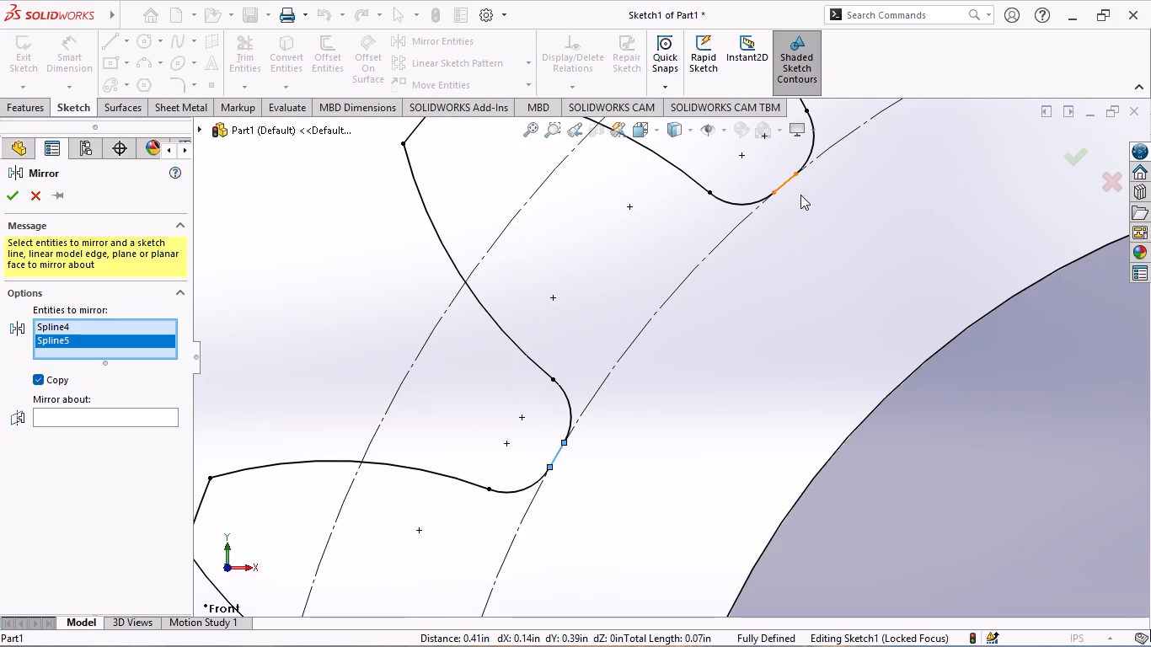
left_click(784, 179)
scroll(863, 199, "up", 4)
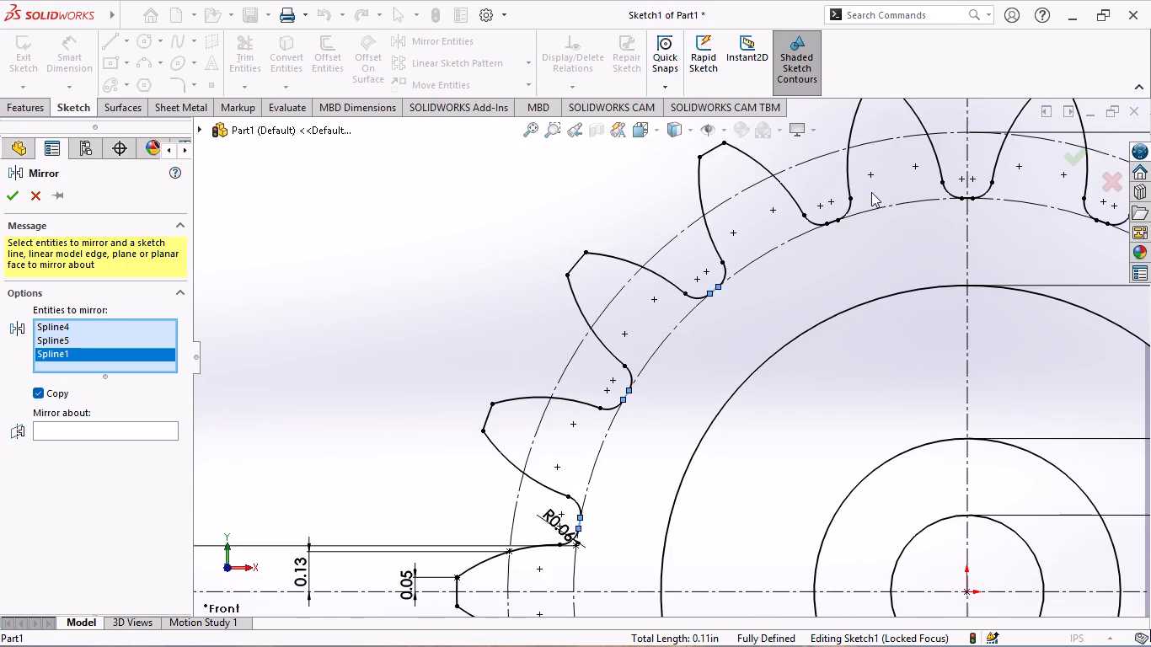
scroll(869, 194, "down", 5)
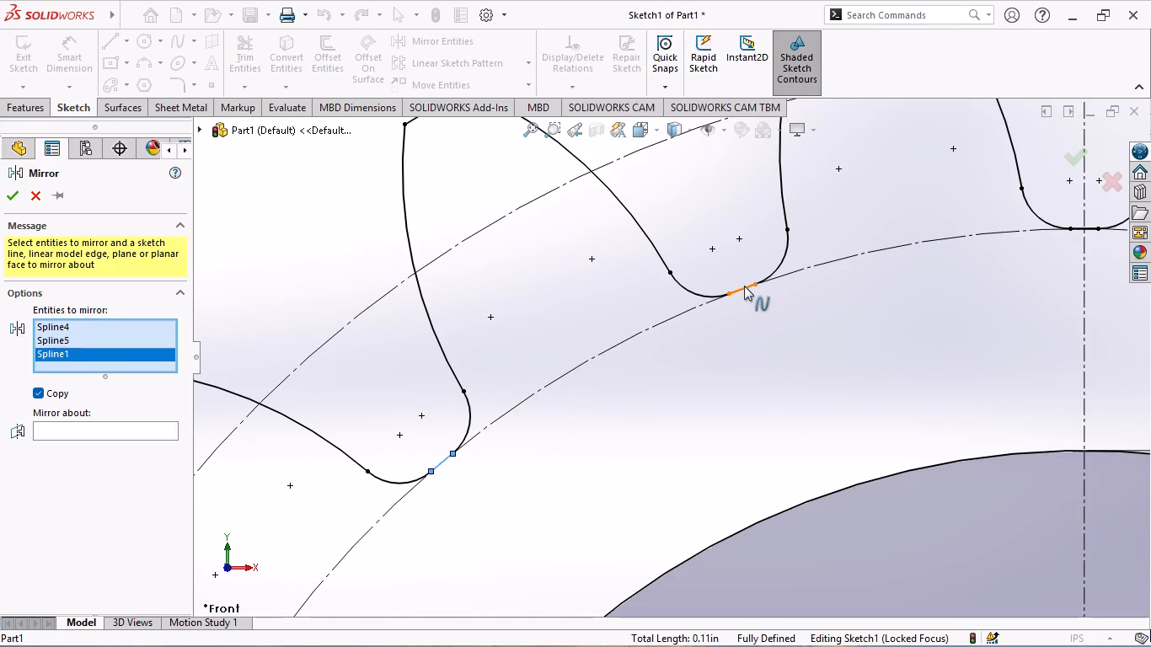
left_click(744, 286)
scroll(967, 237, "up", 2)
scroll(972, 245, "down", 3)
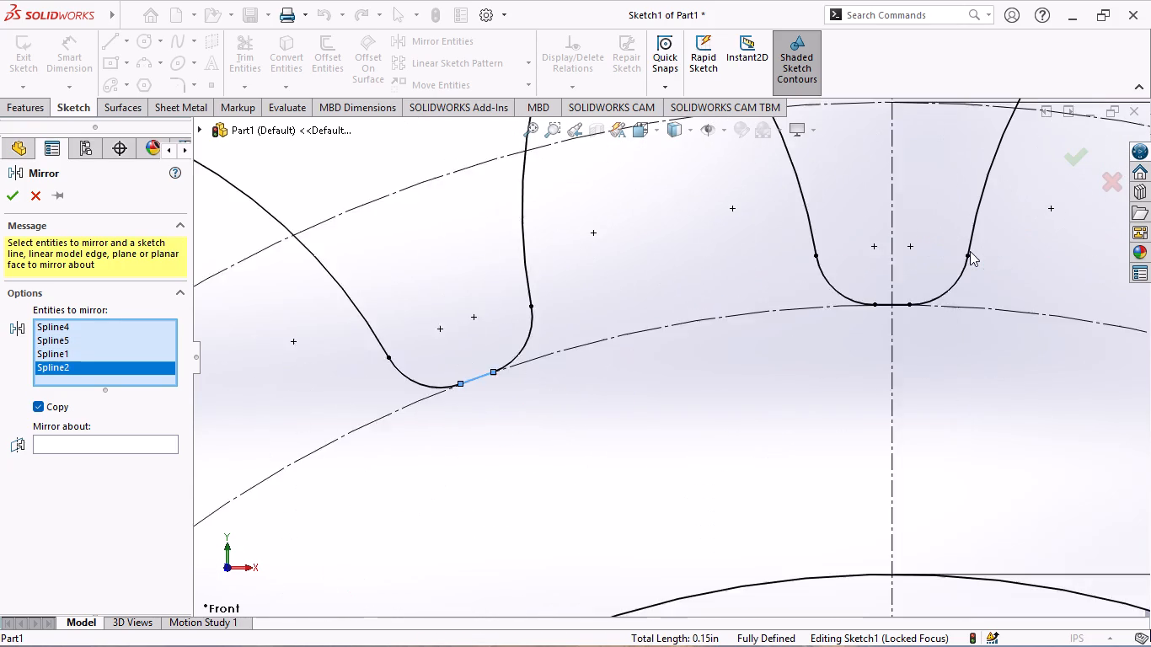
scroll(970, 251, "down", 1)
left_click(874, 318)
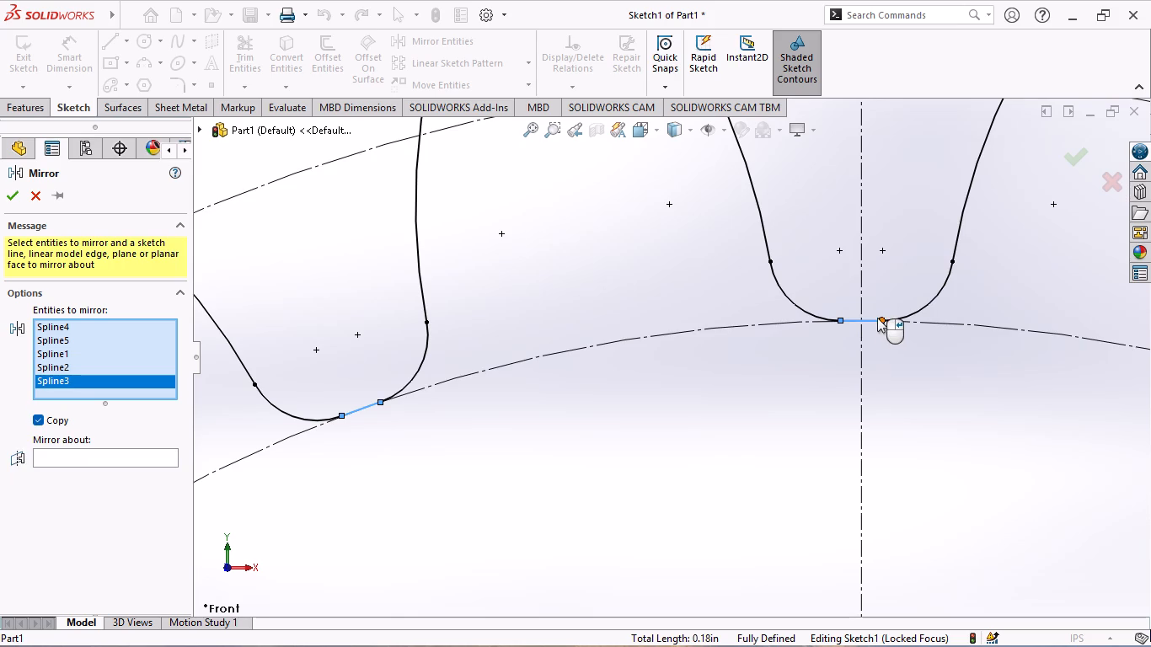
scroll(975, 291, "up", 4)
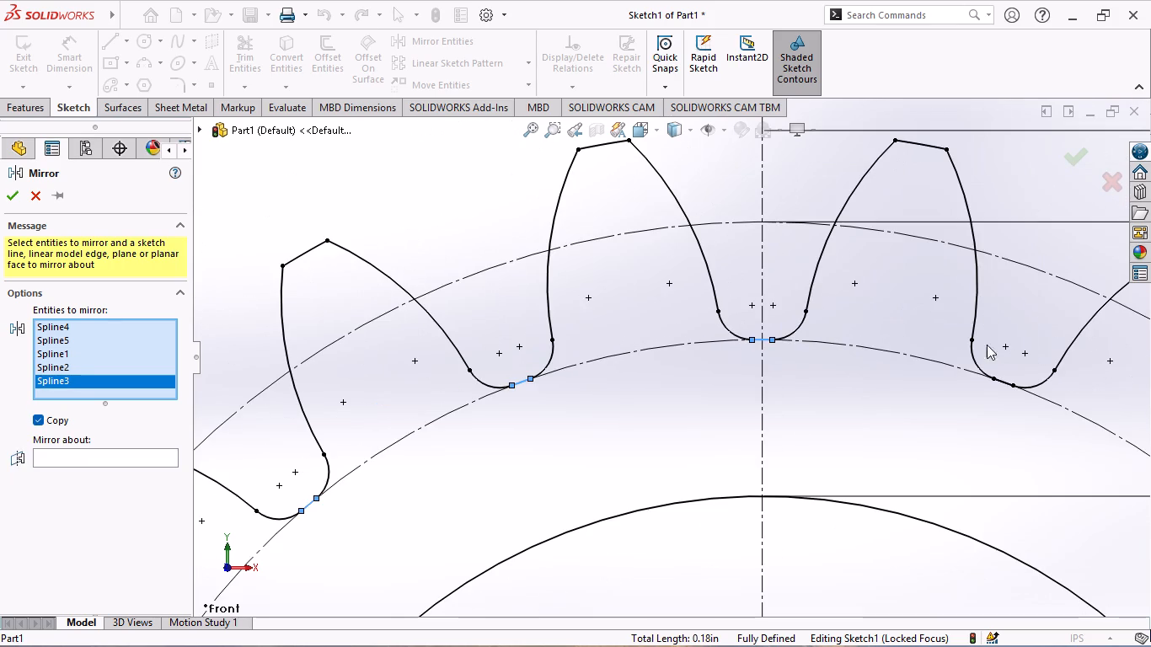
scroll(1000, 368, "down", 2)
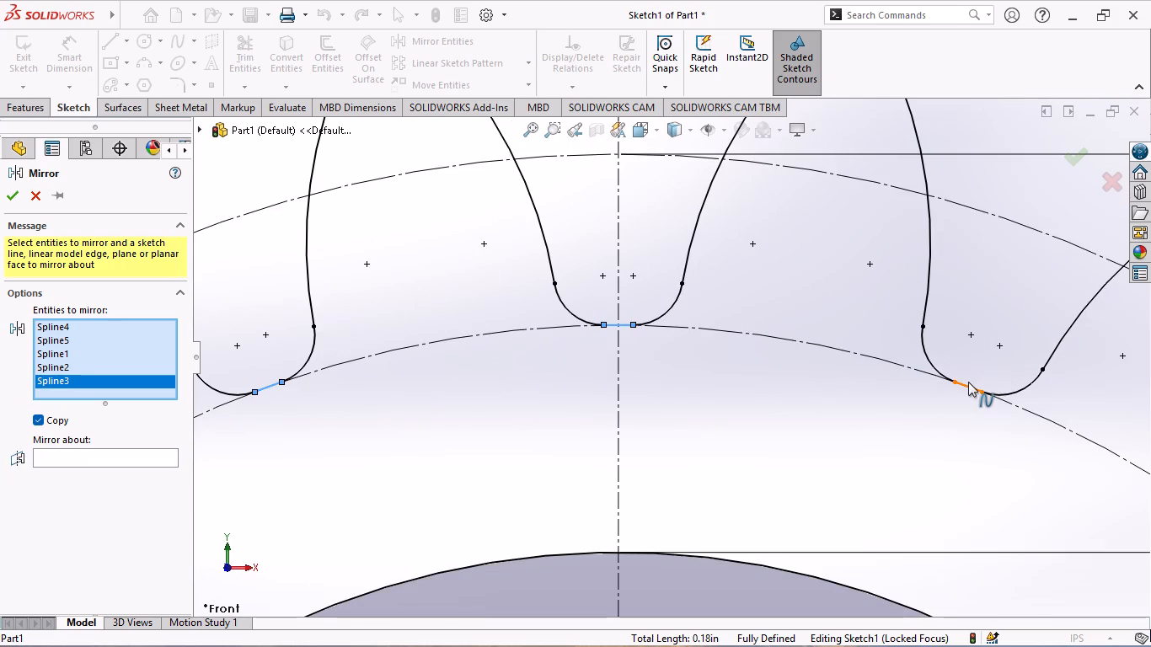
left_click(969, 382)
scroll(985, 381, "up", 2)
scroll(1047, 440, "up", 1)
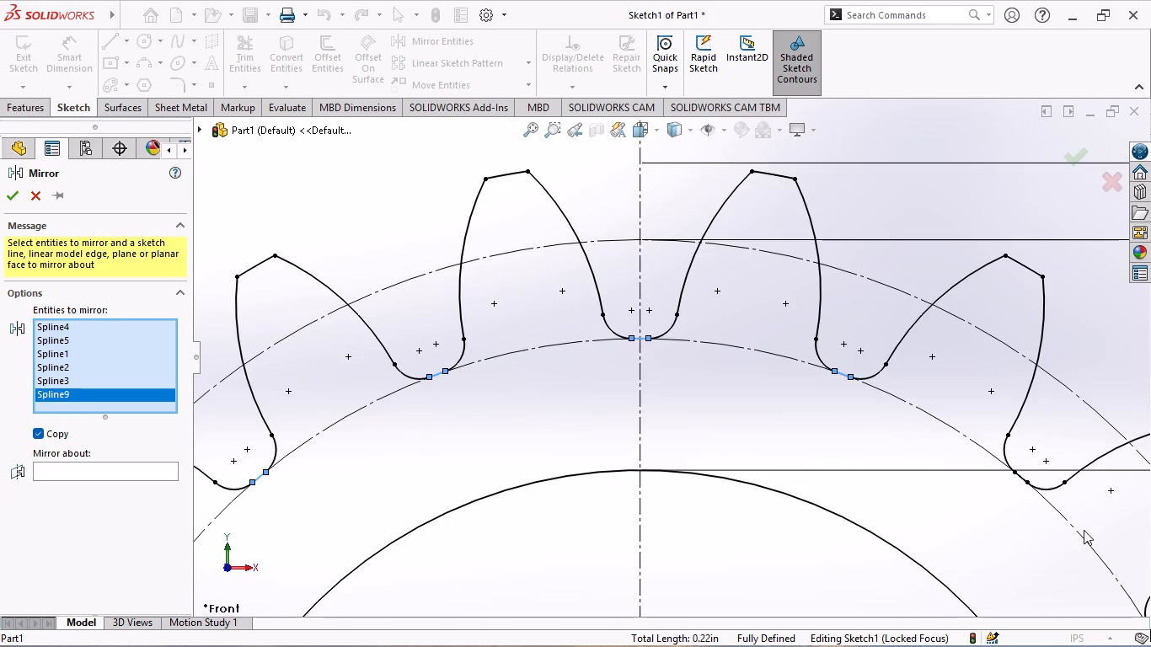
scroll(1048, 489, "down", 3)
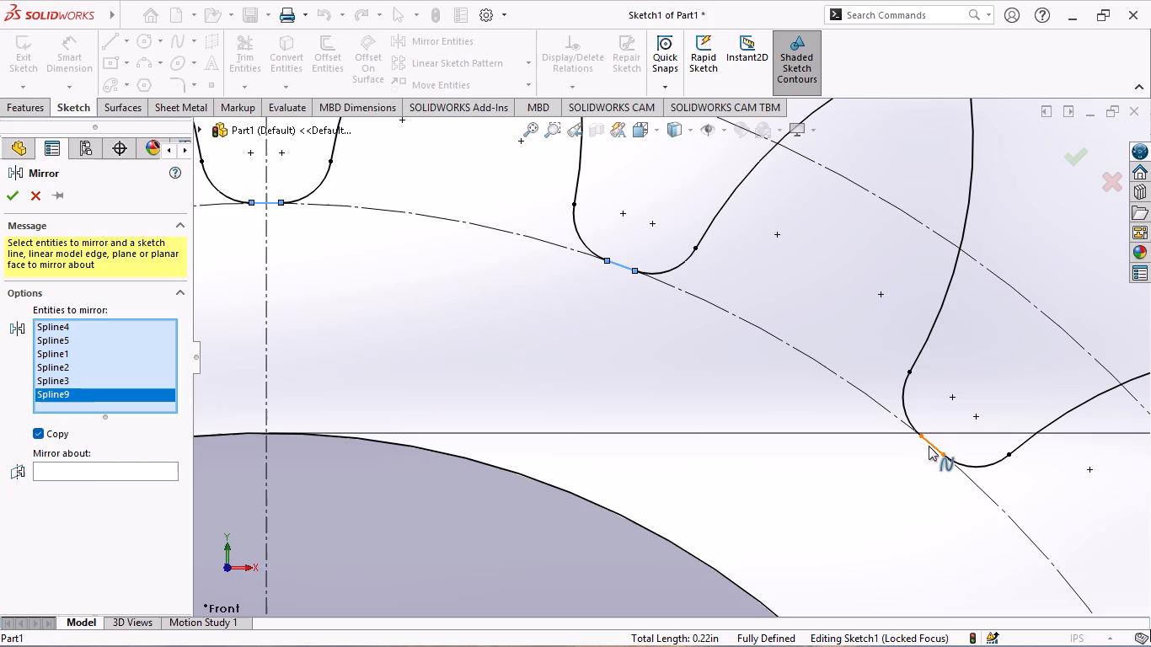
left_click(929, 444)
scroll(966, 511, "up", 4)
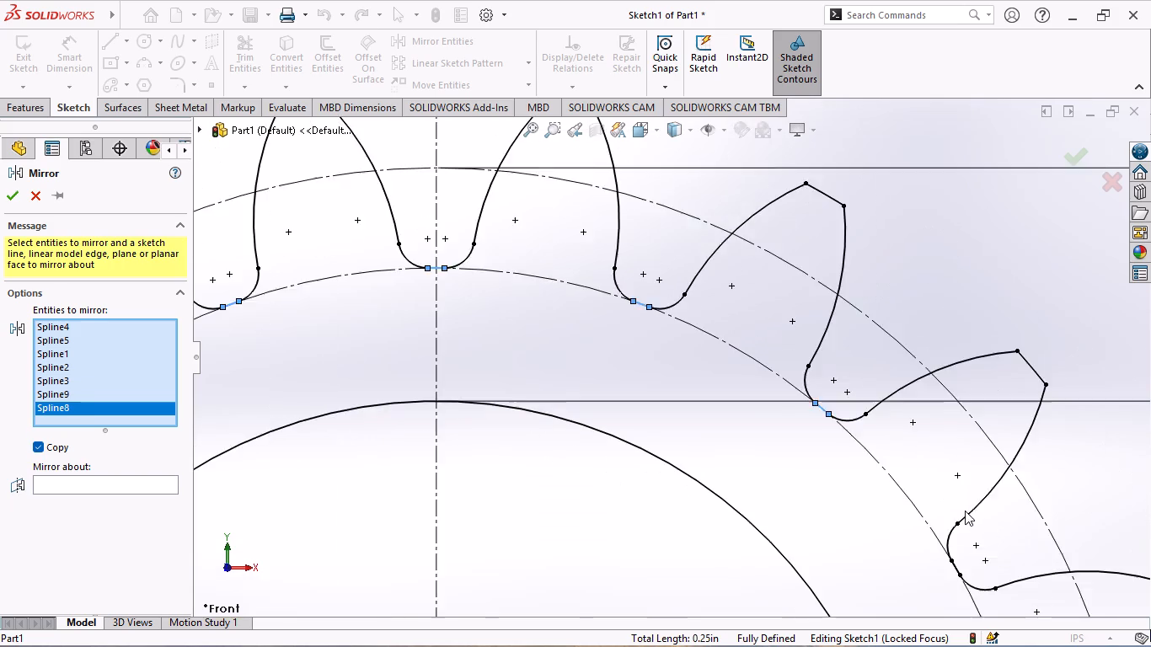
scroll(965, 511, "up", 1)
scroll(870, 506, "down", 4)
scroll(775, 457, "down", 2)
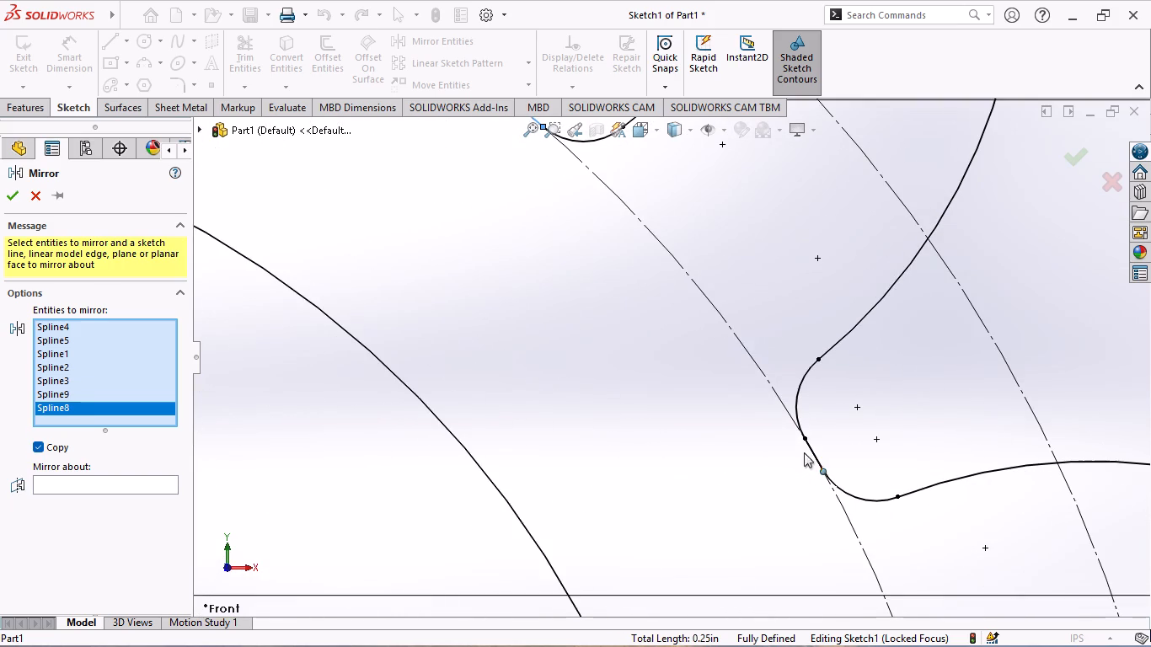
left_click(811, 444)
scroll(876, 489, "up", 2)
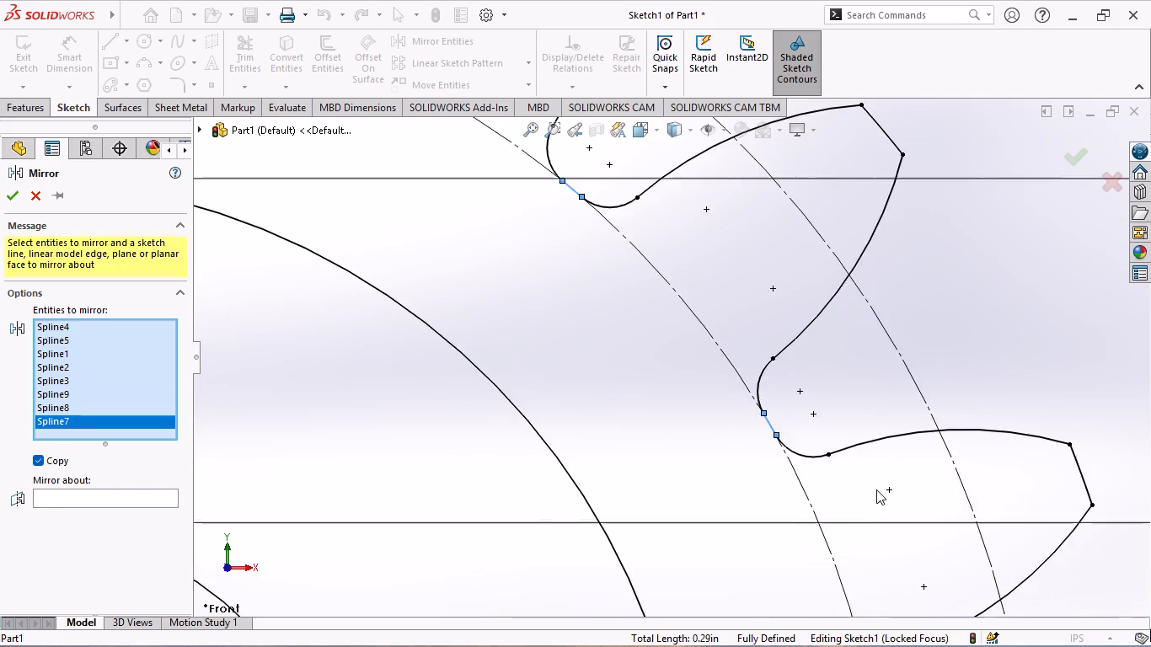
scroll(876, 489, "up", 4)
scroll(767, 543, "down", 5)
scroll(734, 480, "down", 1)
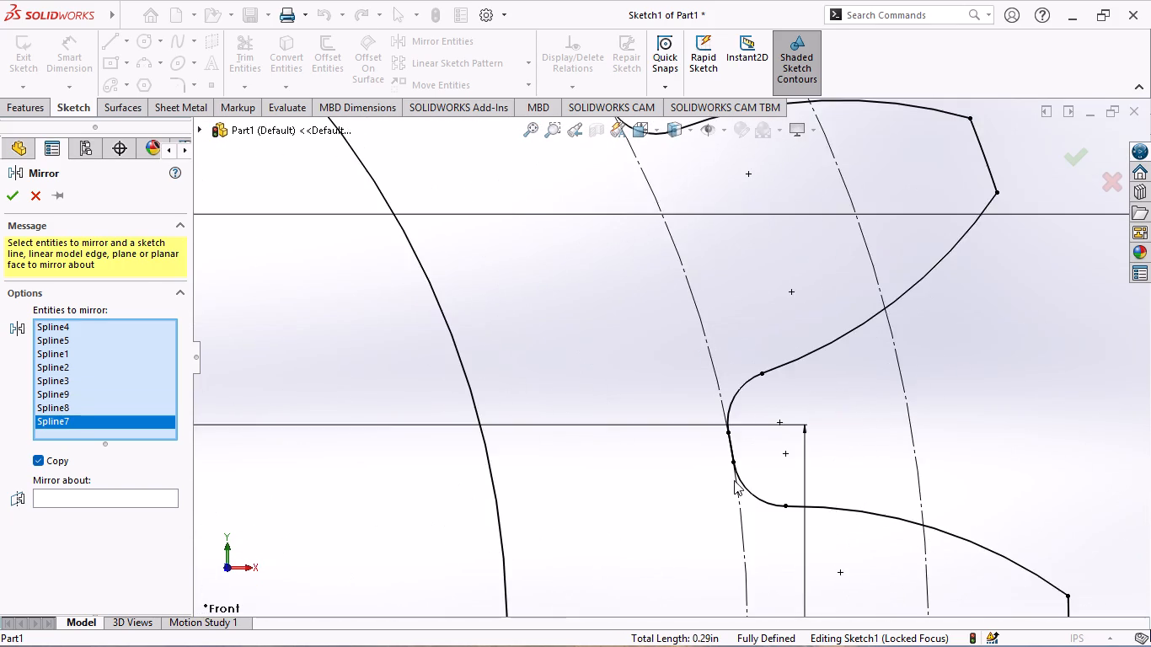
scroll(734, 480, "down", 1)
left_click(721, 416)
scroll(725, 464, "up", 5)
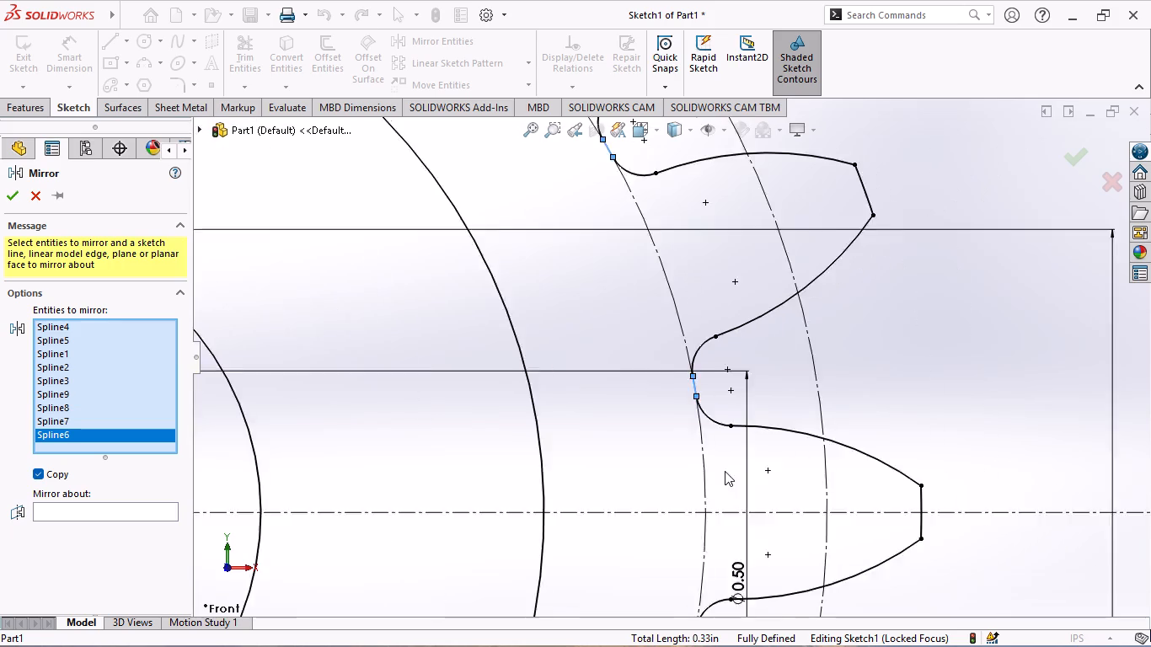
scroll(725, 471, "up", 1)
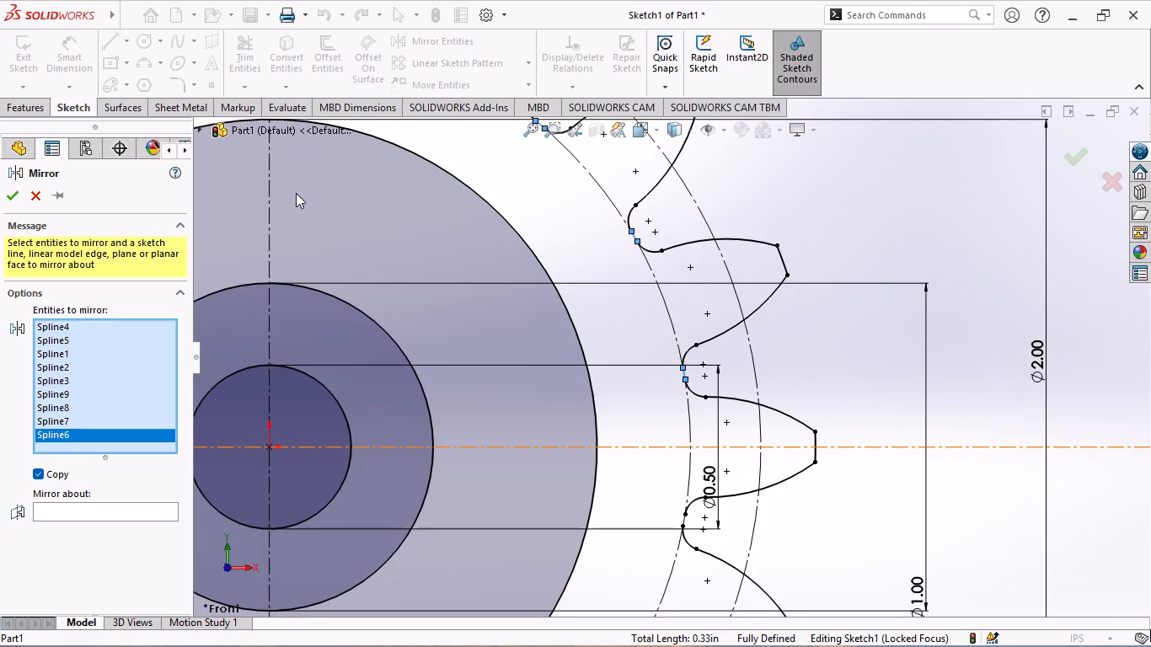
left_click(100, 508)
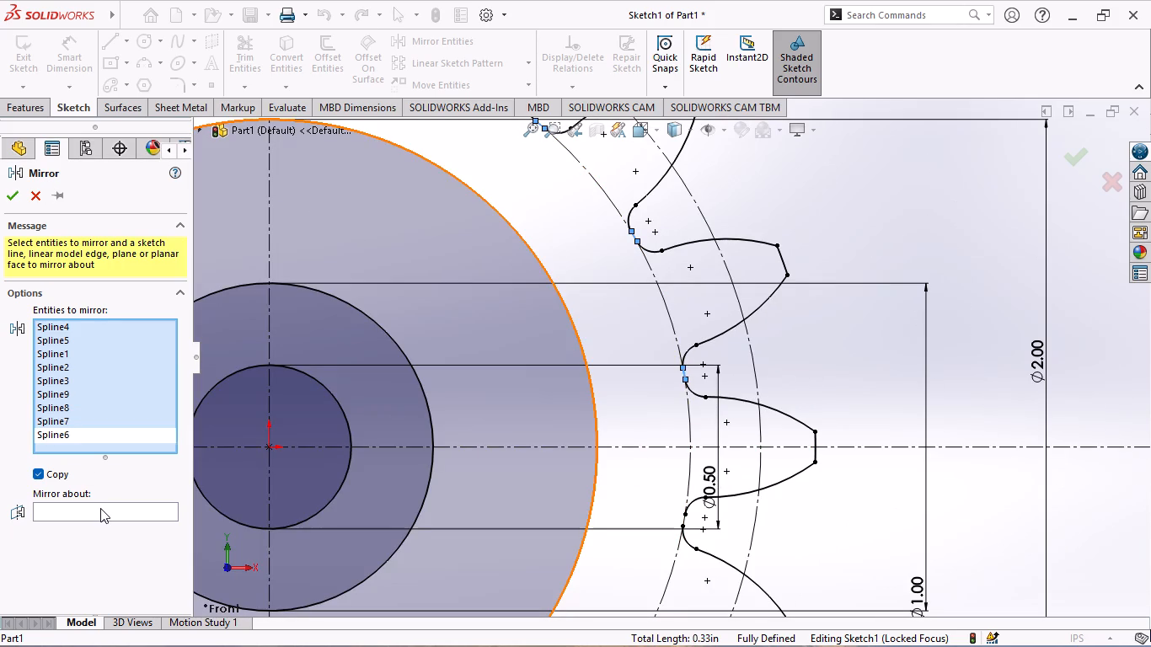
scroll(344, 397, "up", 5)
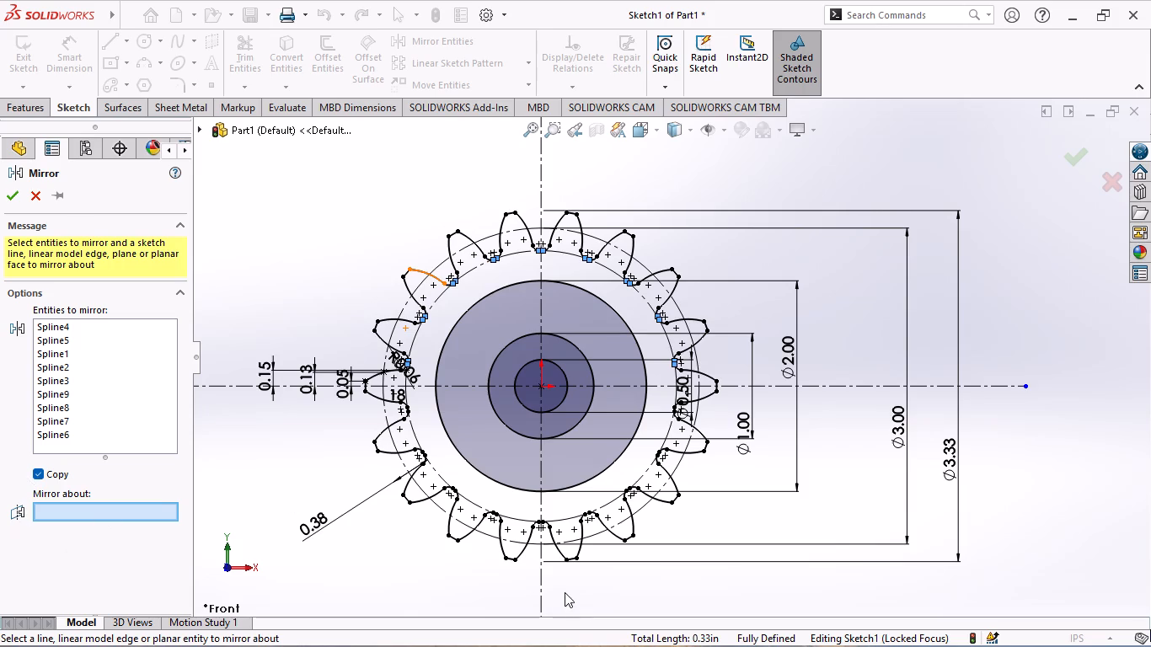
left_click(237, 388)
scroll(456, 426, "down", 4)
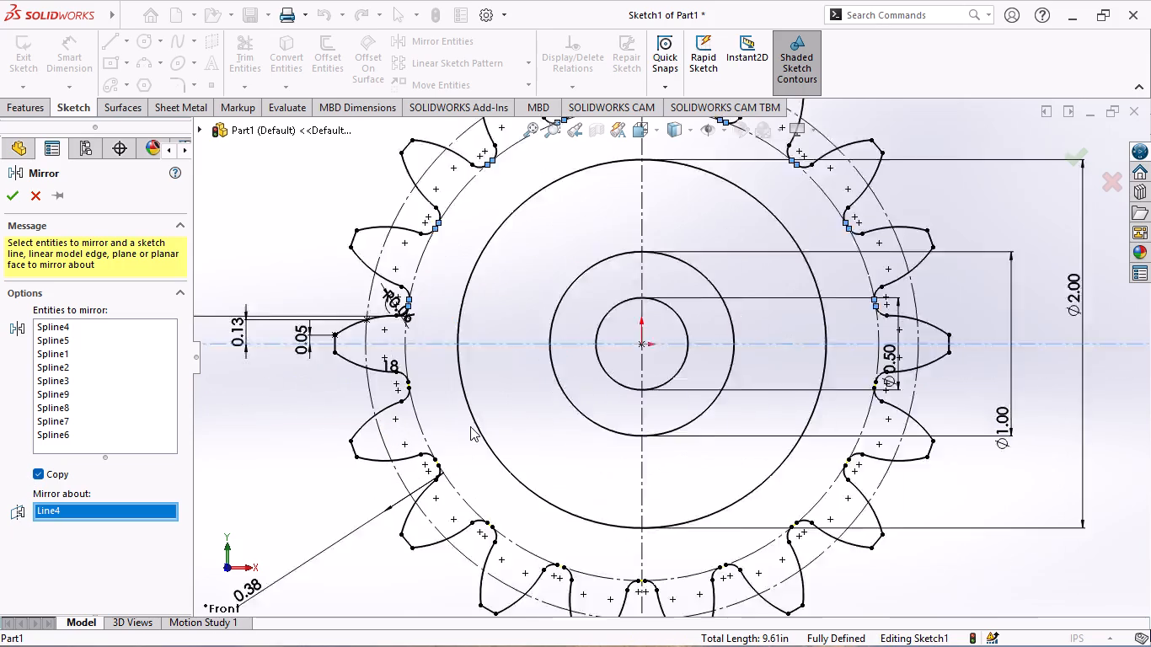
scroll(474, 426, "down", 2)
scroll(582, 463, "up", 2)
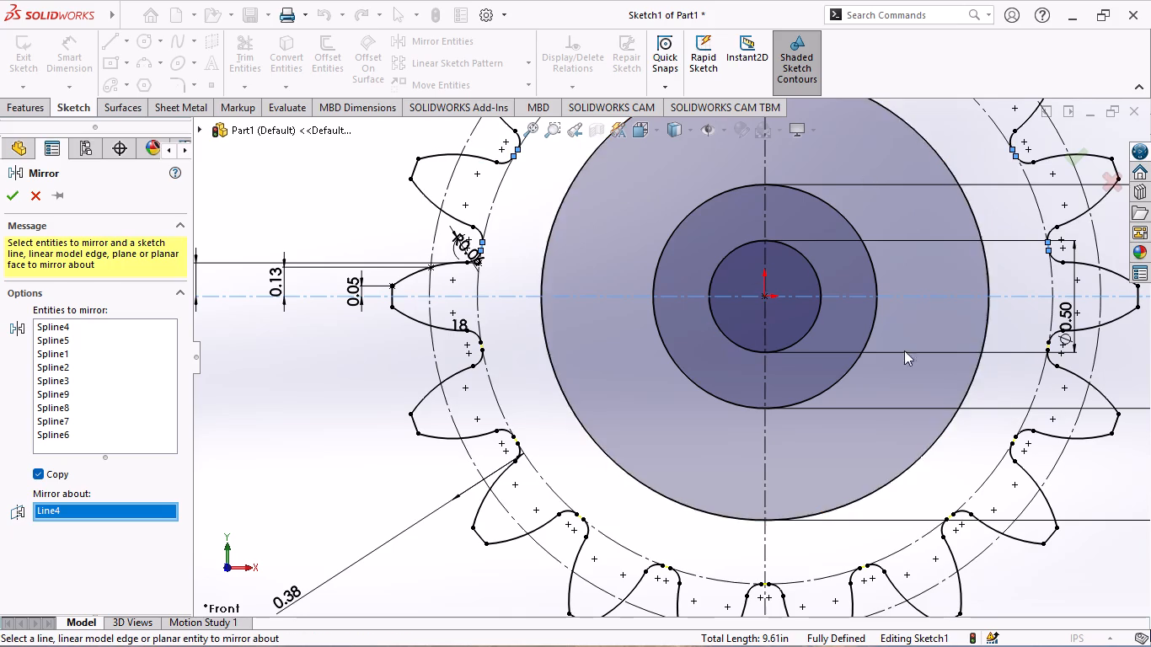
scroll(1047, 352, "down", 2)
scroll(860, 375, "up", 3)
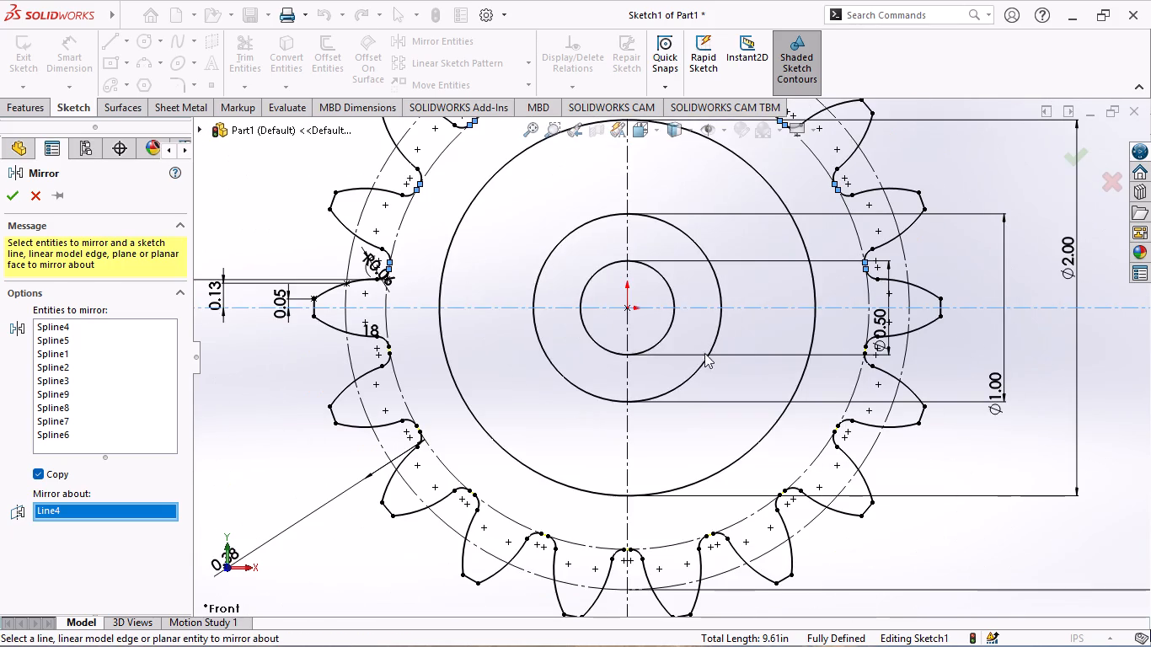
left_click(8, 190)
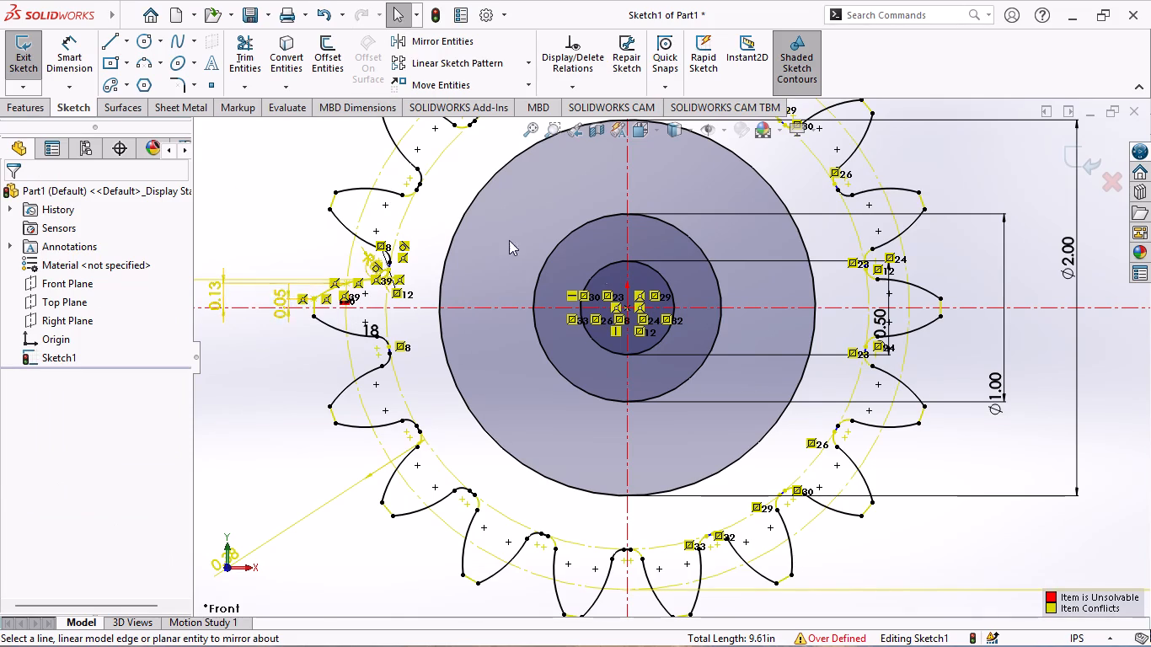
Delete the 0.05 dimension between the horizontal centerline and the upper tip corner of the dimensioned tooth.
scroll(525, 246, "down", 3)
scroll(598, 270, "up", 6)
scroll(549, 282, "down", 6)
scroll(496, 528, "up", 1)
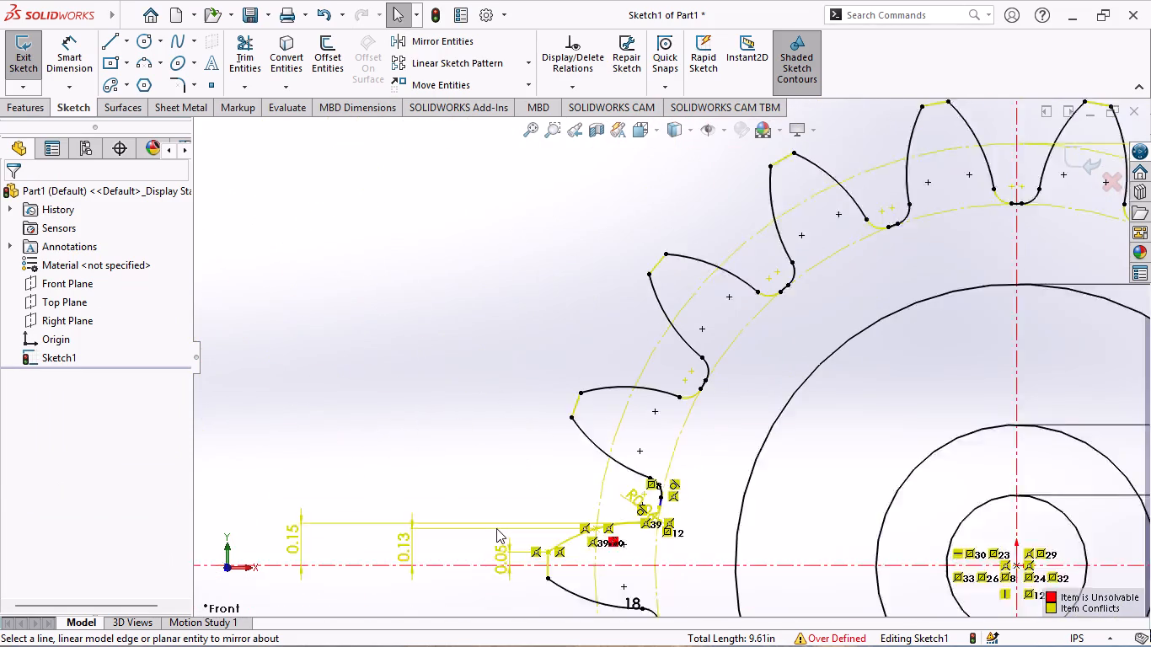
scroll(496, 528, "up", 1)
scroll(520, 529, "down", 3)
scroll(632, 483, "down", 4)
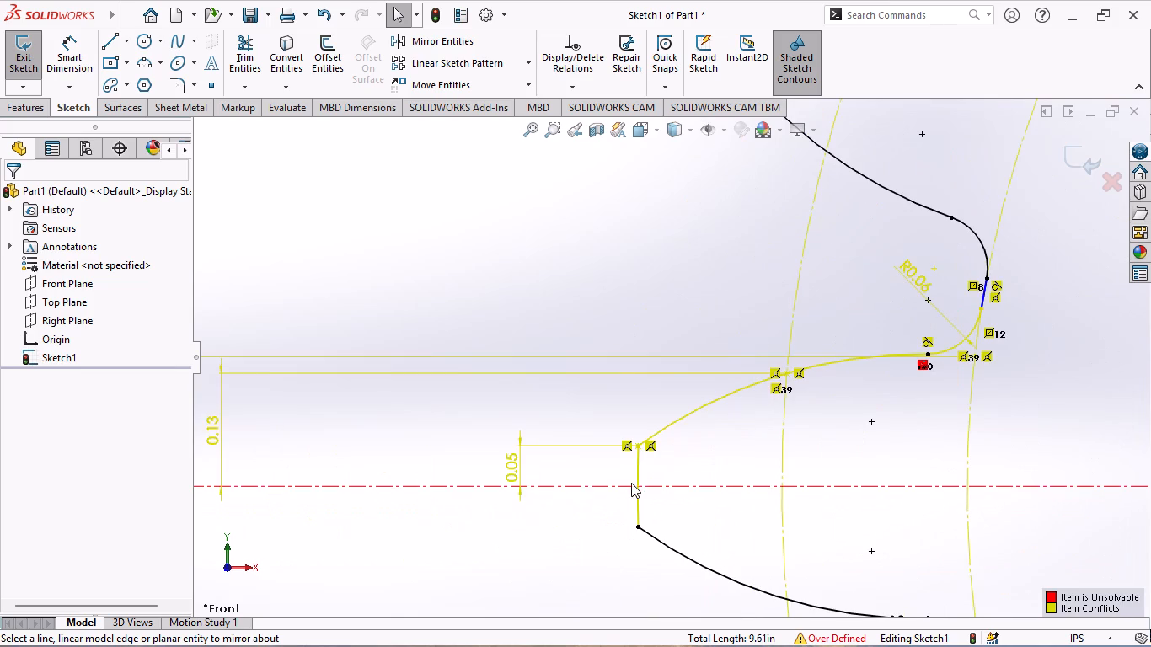
left_click(518, 467)
right_click(517, 467)
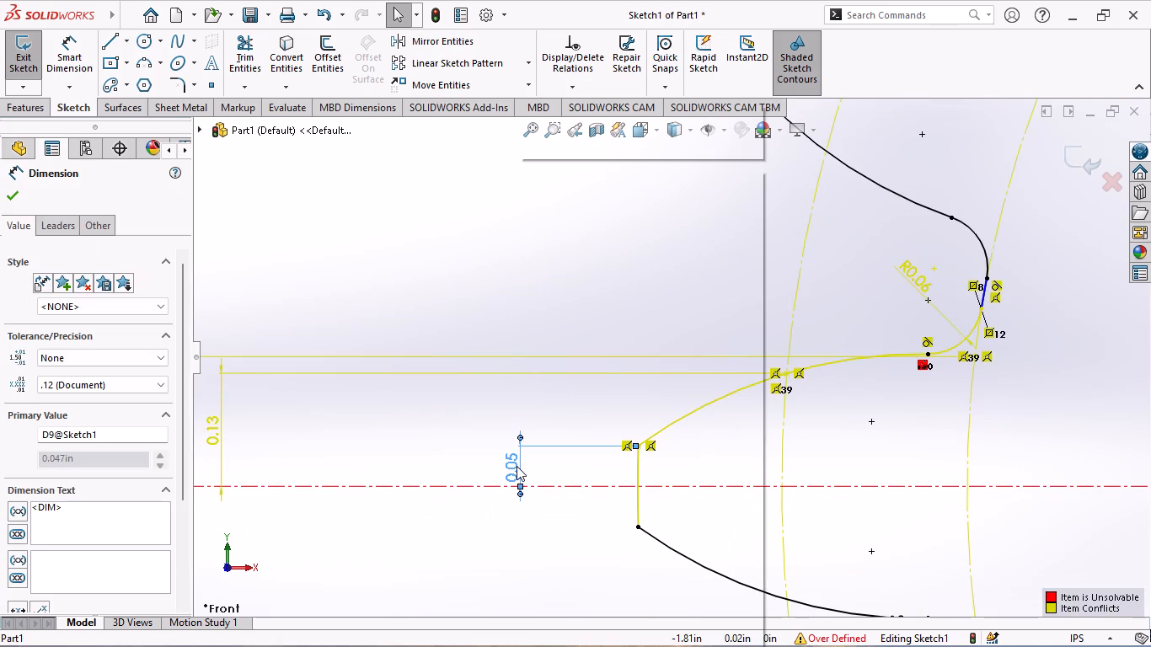
left_click(548, 391)
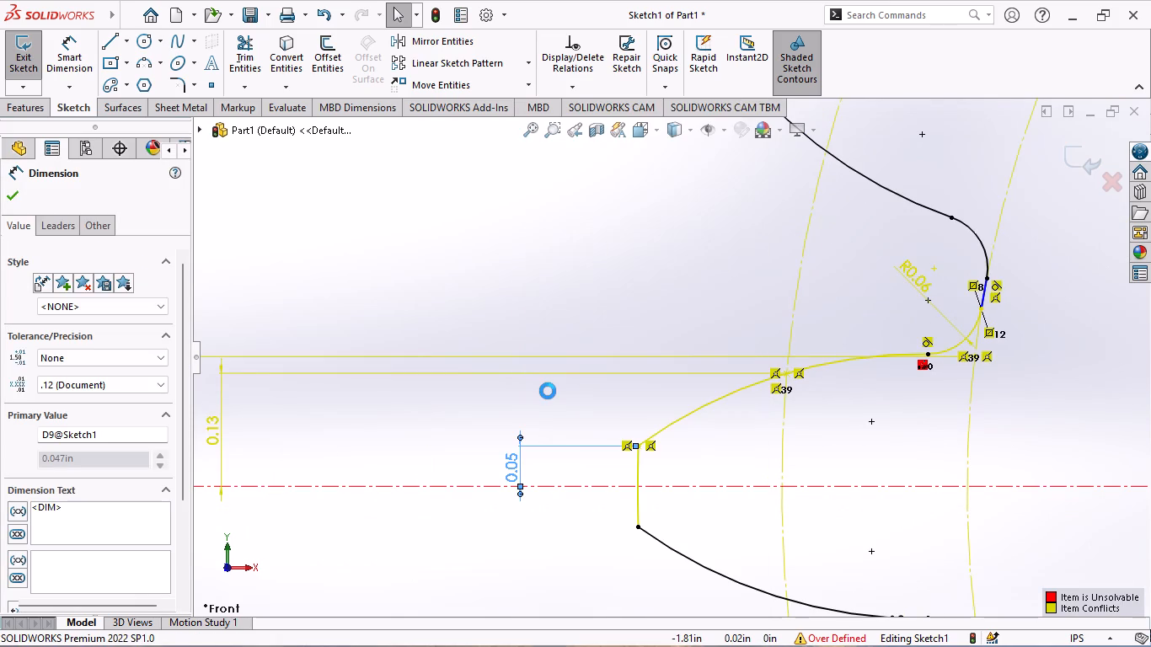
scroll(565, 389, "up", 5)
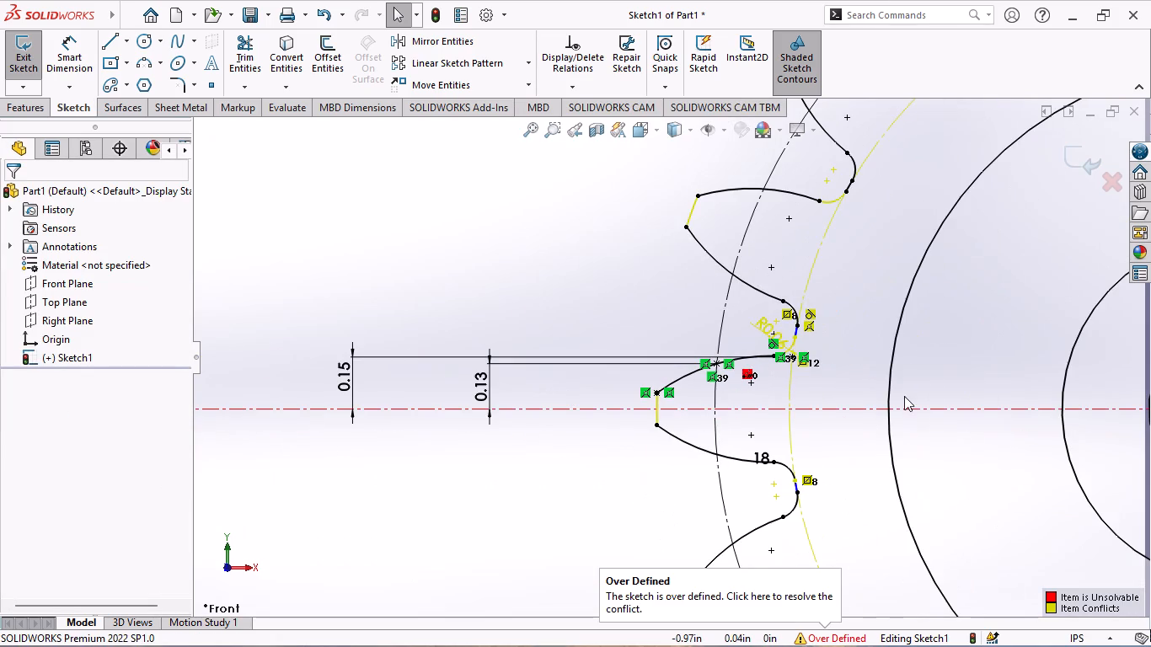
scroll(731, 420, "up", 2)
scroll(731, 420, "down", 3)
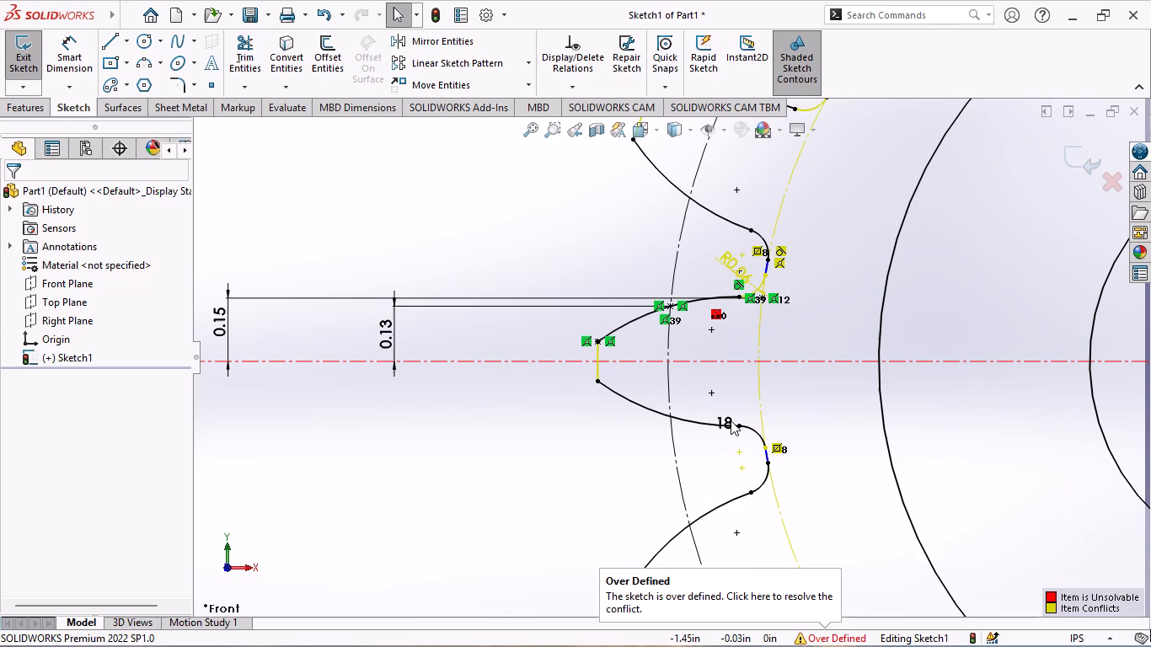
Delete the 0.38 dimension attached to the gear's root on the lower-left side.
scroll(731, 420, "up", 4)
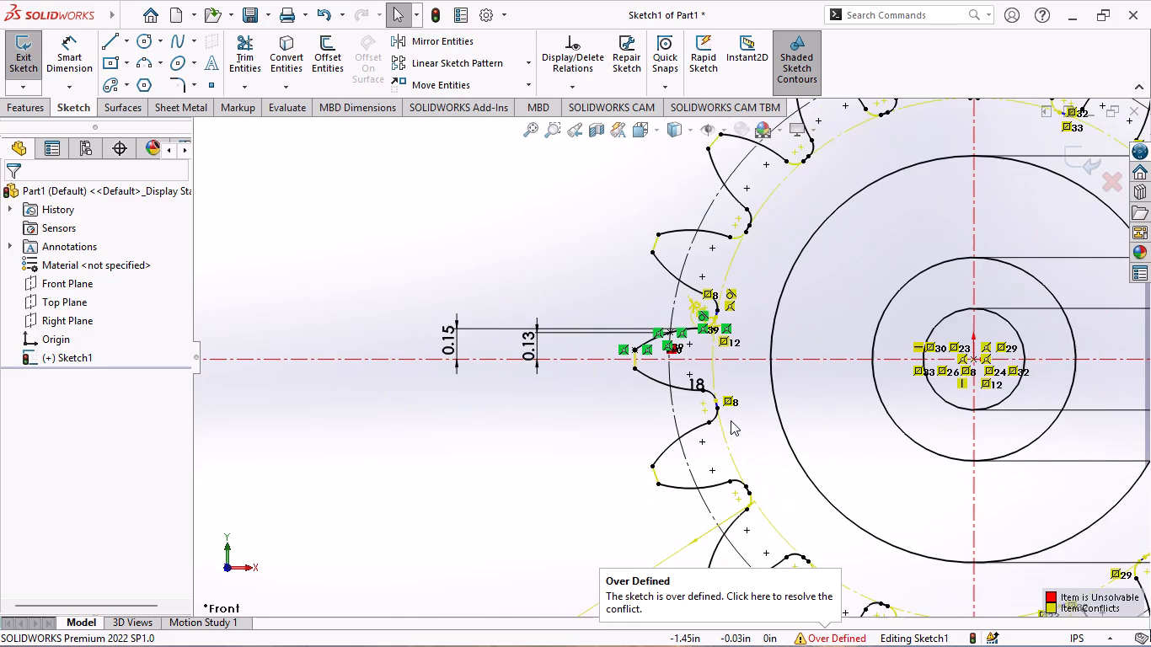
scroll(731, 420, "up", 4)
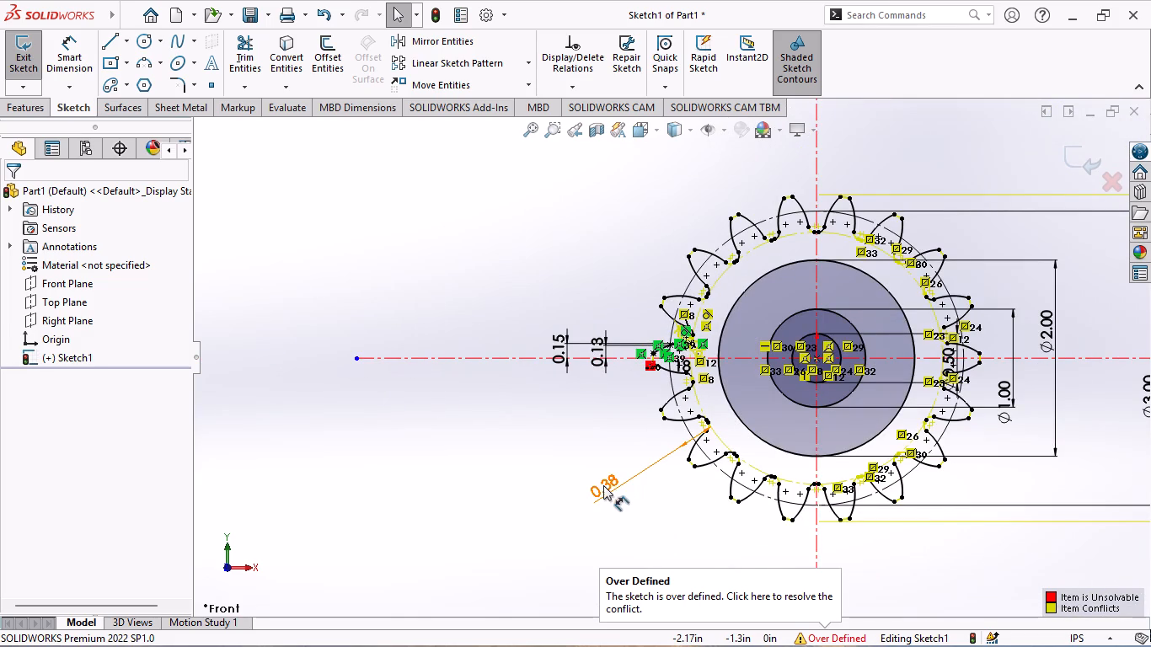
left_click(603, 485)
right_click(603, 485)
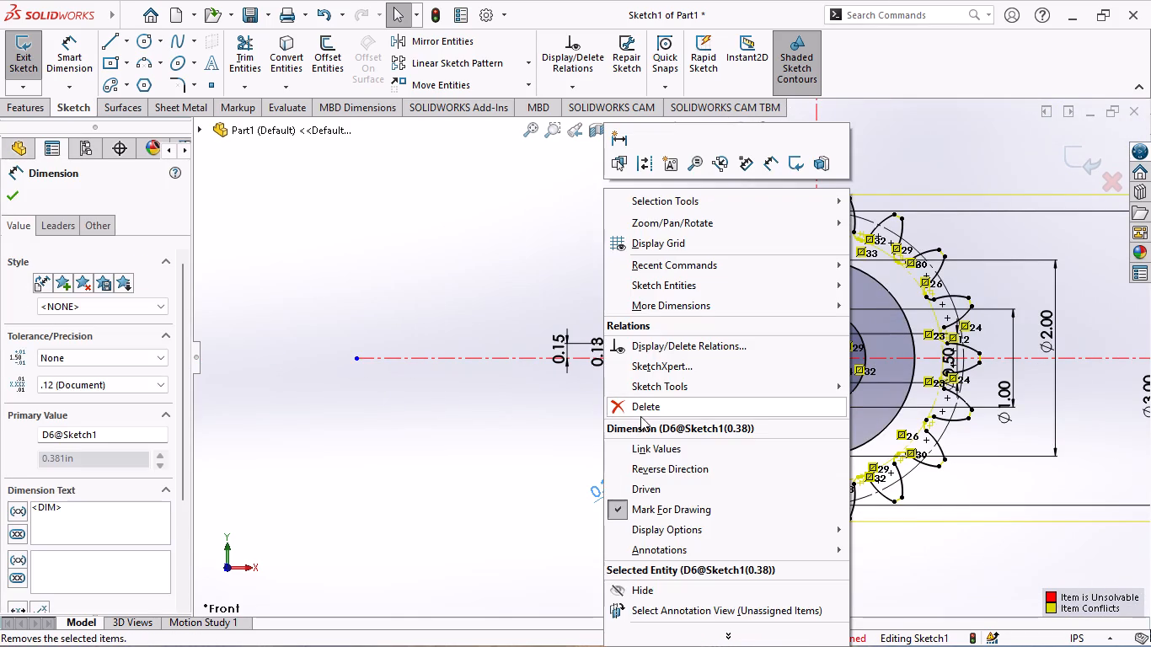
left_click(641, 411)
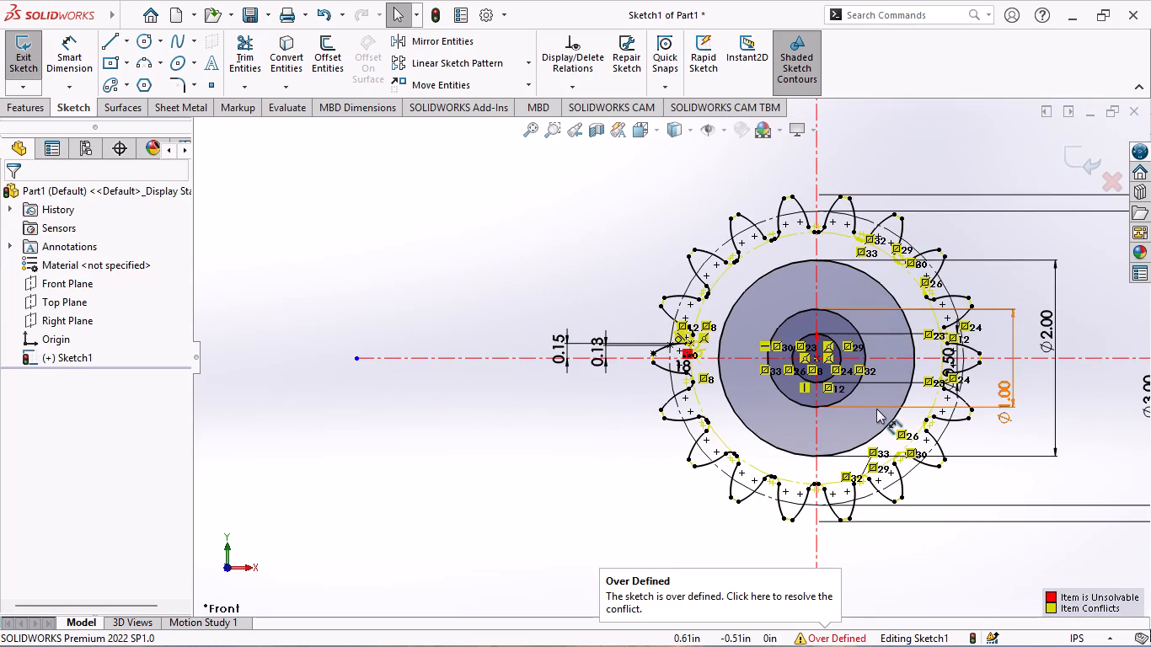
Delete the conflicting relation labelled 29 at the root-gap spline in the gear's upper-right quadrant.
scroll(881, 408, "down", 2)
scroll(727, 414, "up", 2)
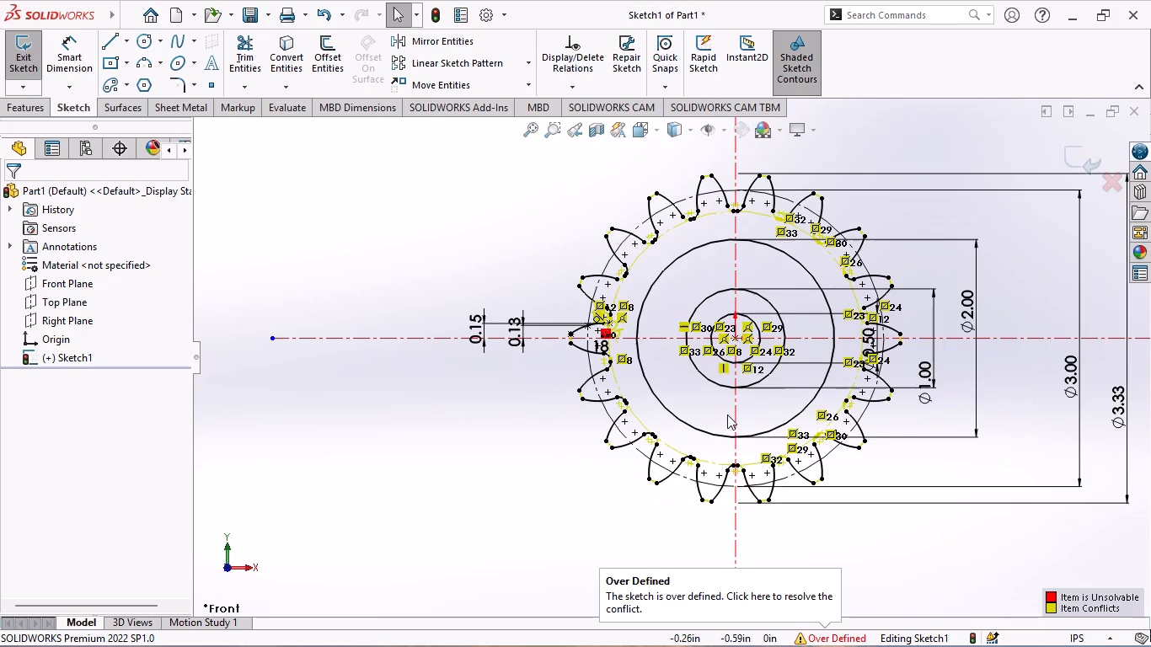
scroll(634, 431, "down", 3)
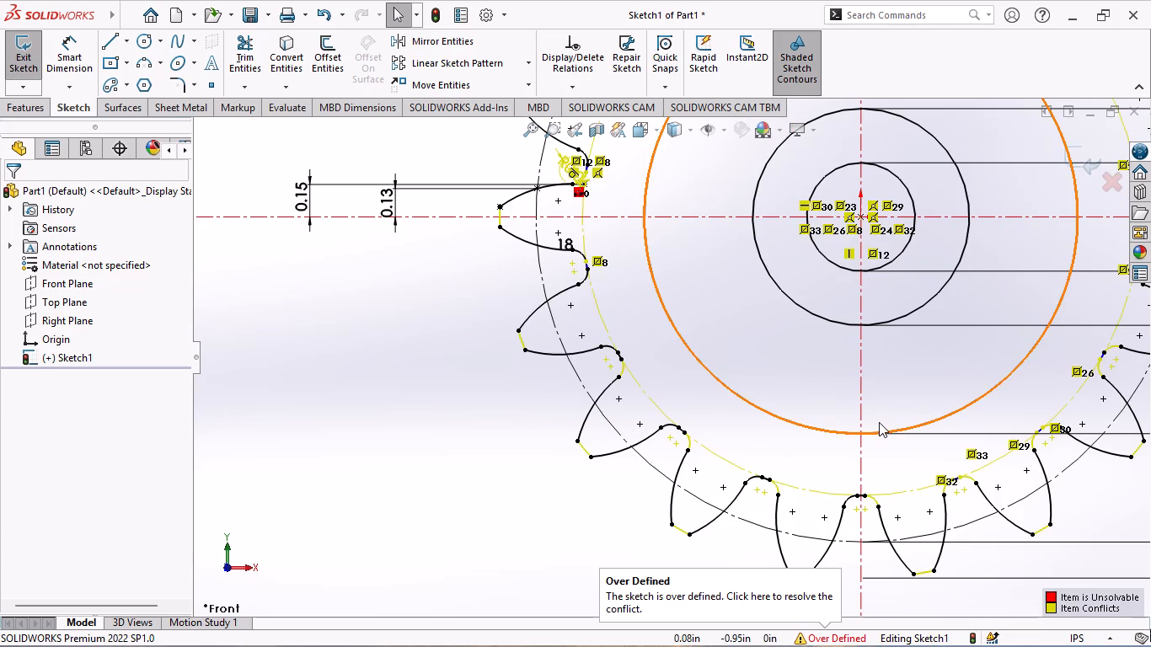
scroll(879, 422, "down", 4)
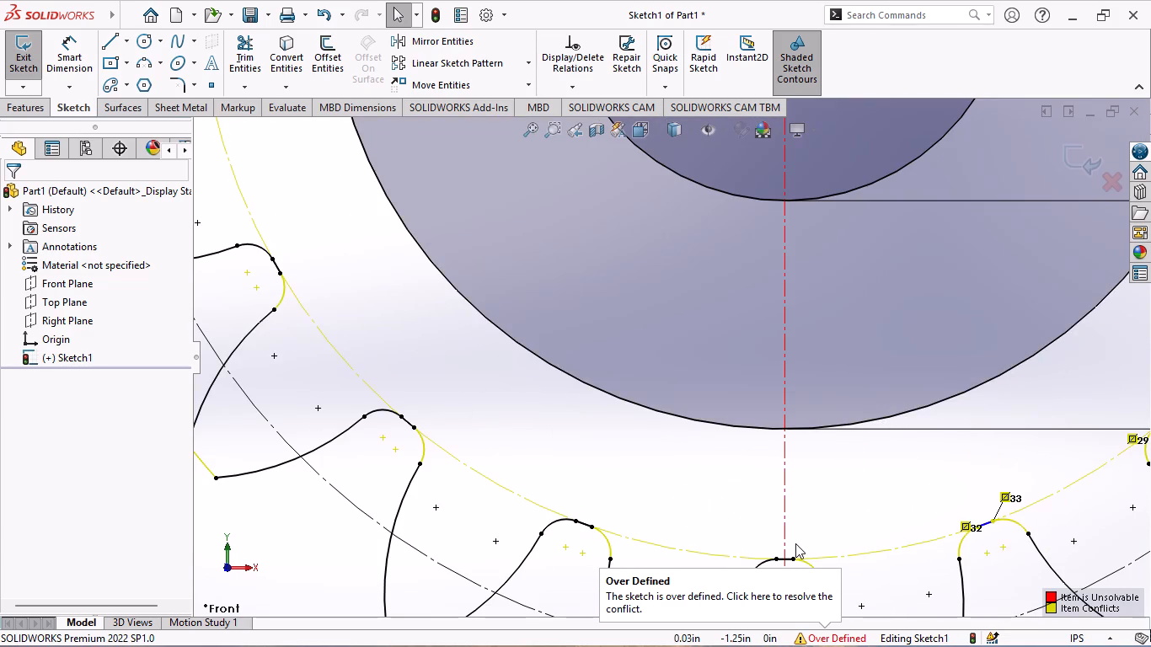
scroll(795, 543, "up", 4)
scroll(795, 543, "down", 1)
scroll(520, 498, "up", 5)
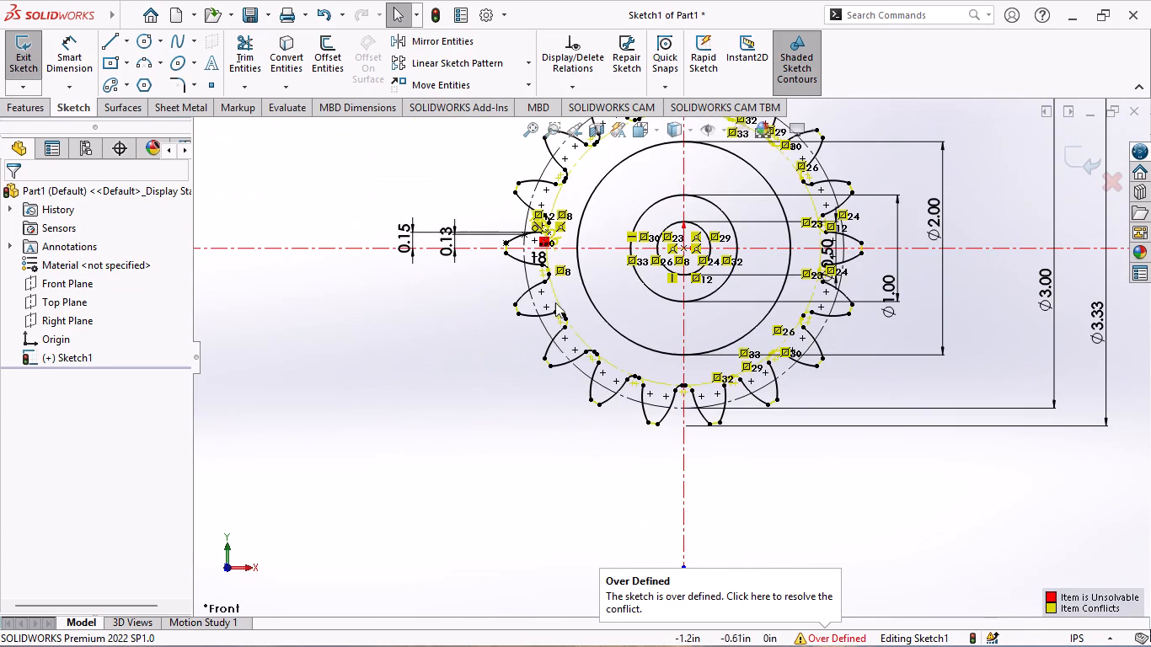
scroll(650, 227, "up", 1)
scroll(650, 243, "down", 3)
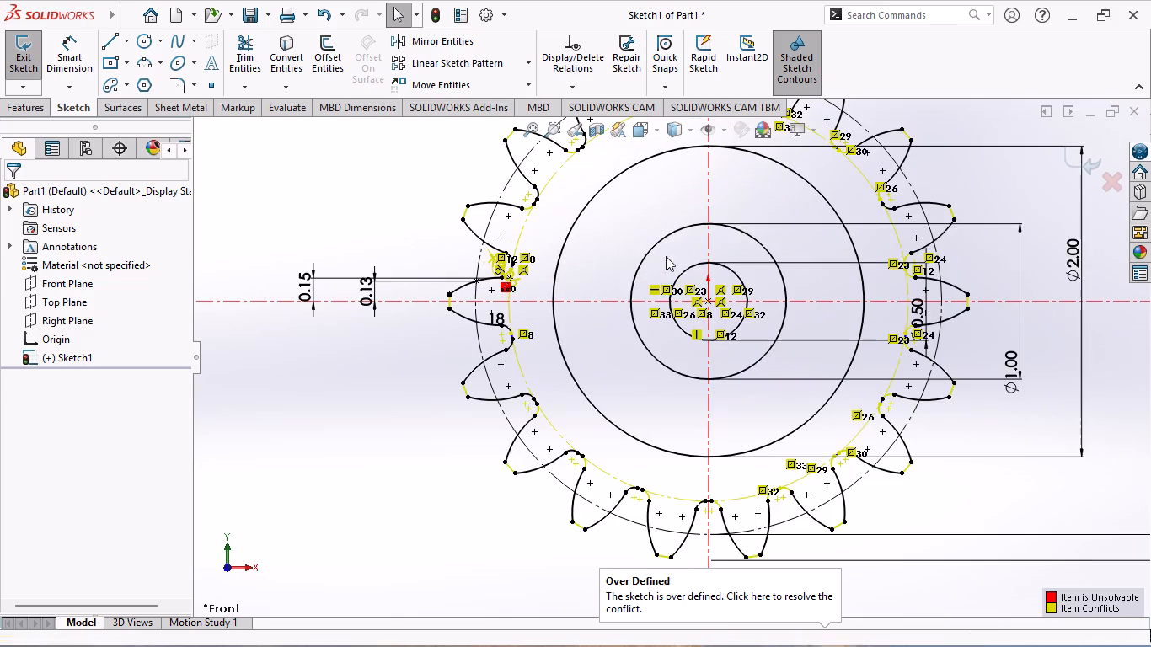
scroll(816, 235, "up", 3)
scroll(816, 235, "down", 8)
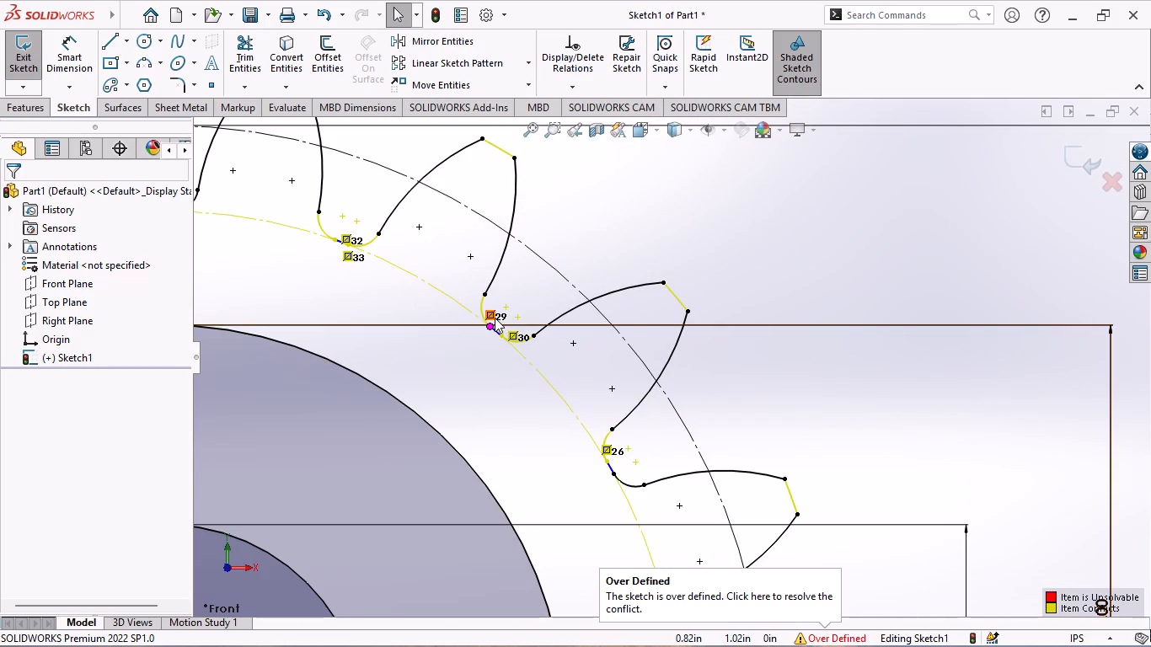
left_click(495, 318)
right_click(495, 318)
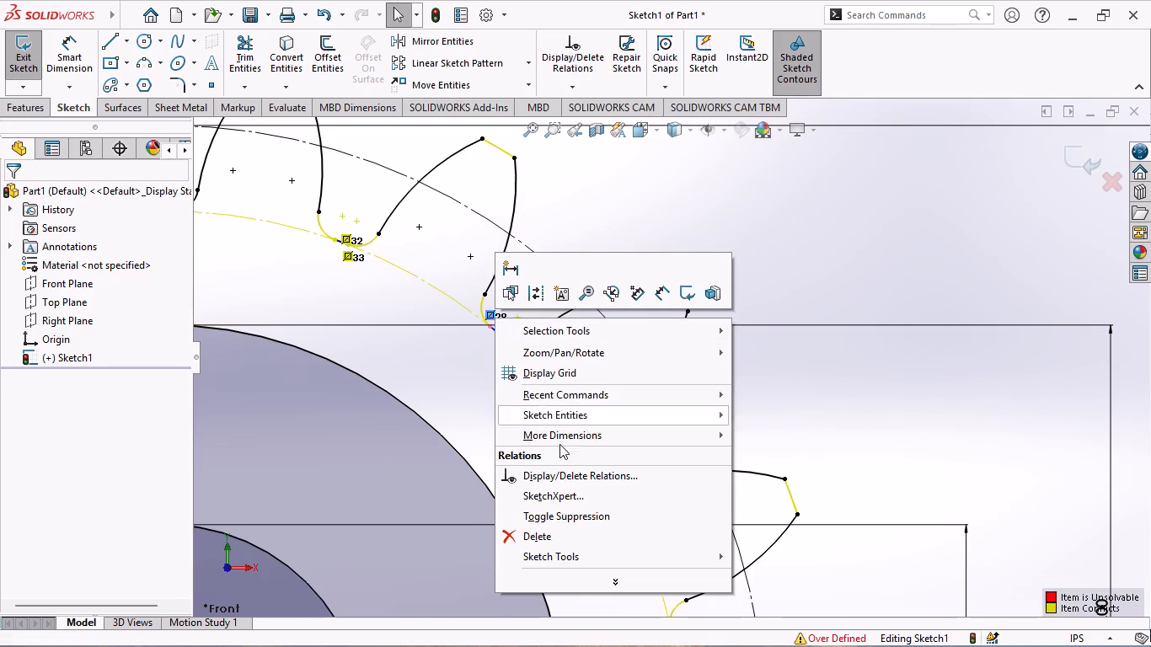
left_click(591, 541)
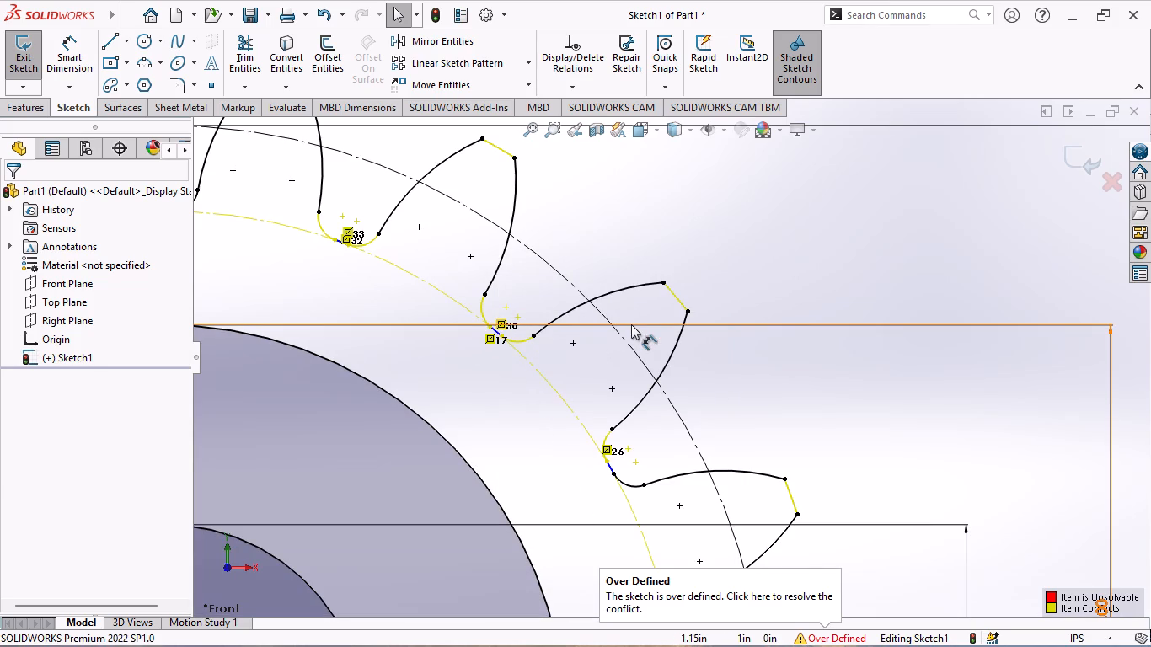
Undo the recent relation and dimension deletions and the mirroring of the root-gap splines about the horizontal centerline.
key("ctrl+z")
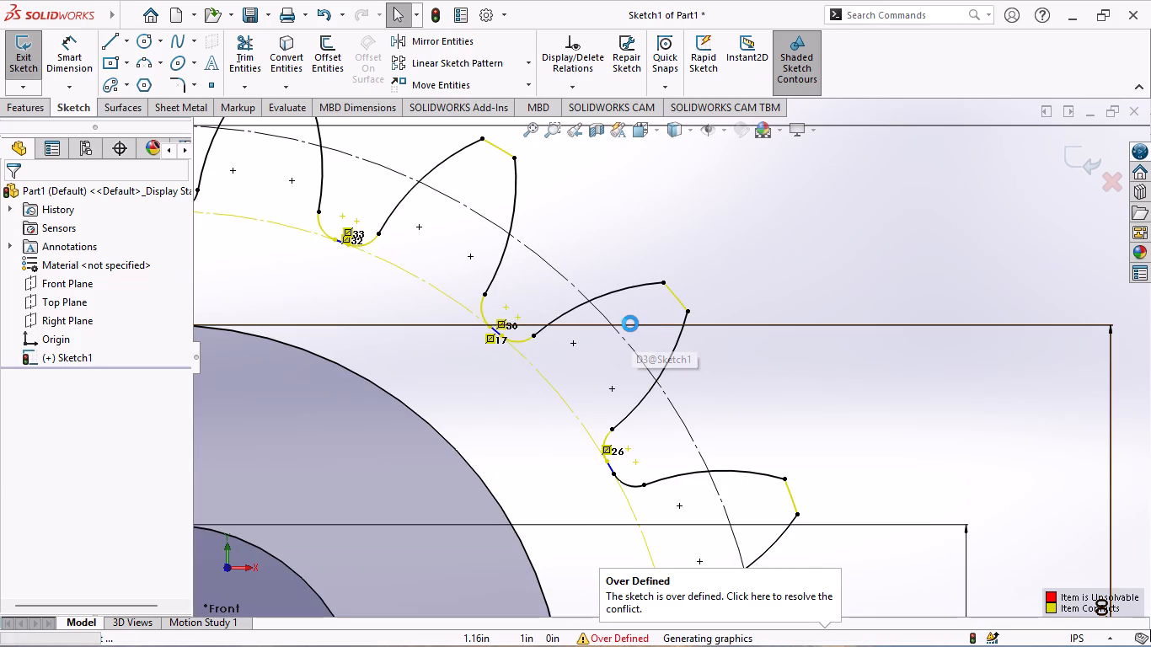
key("ctrl+z")
key("ctrl+z")
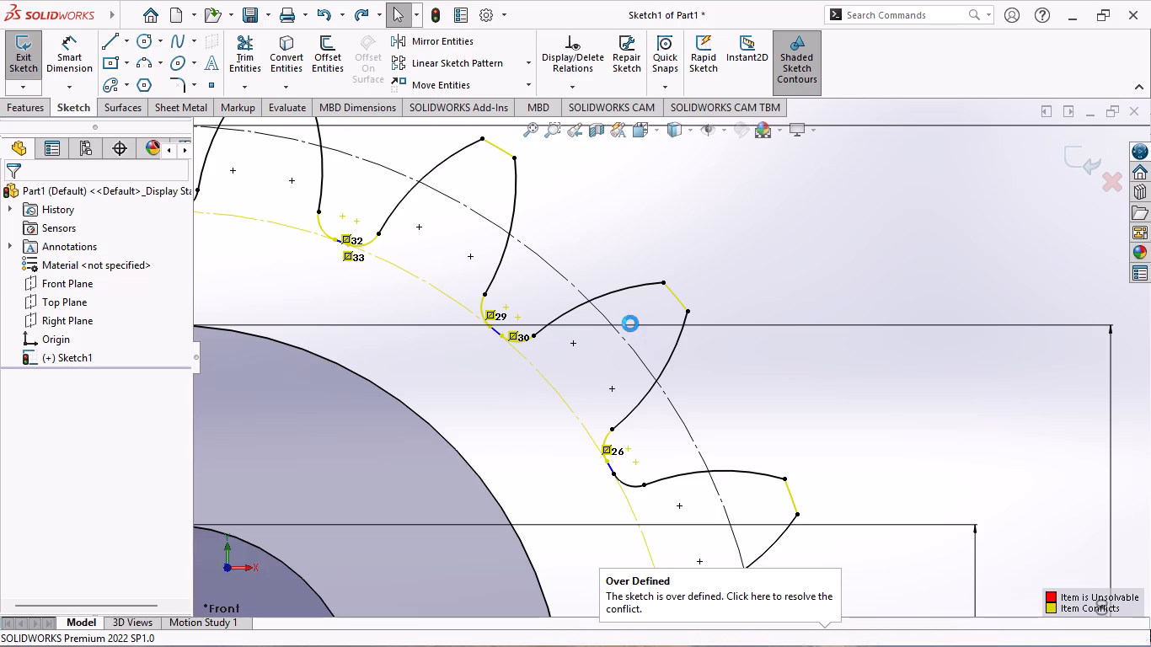
key("ctrl+z")
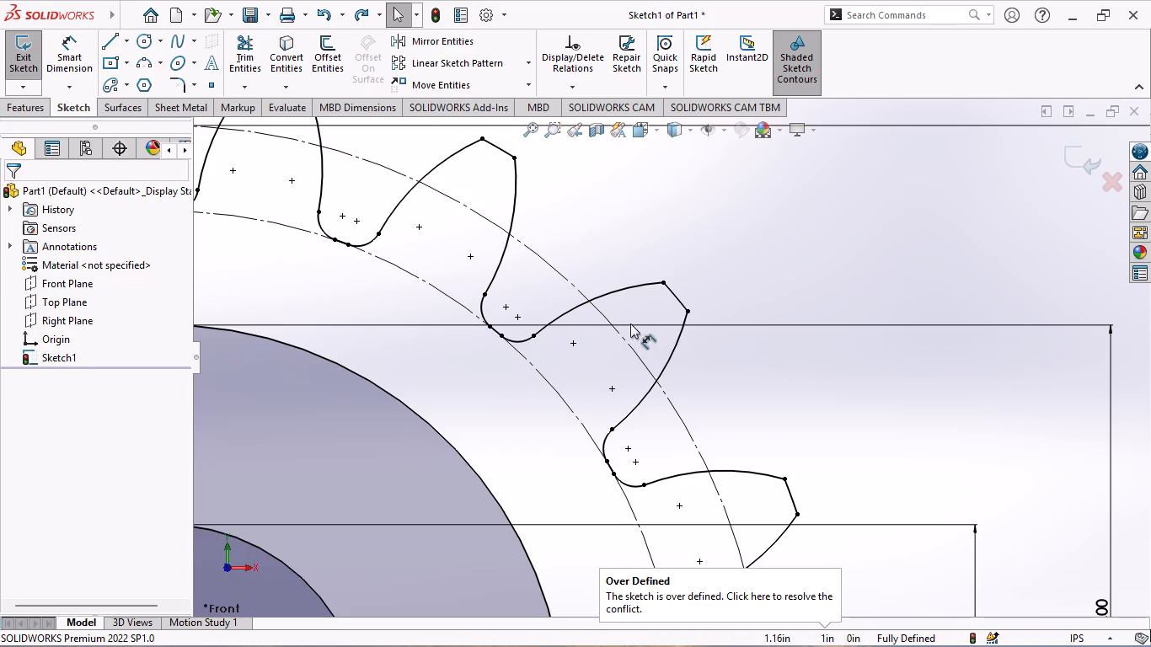
Draw a two-point spline joining the root fillet endpoints in the first gap below the horizontal centerline on the gear's left side.
scroll(500, 404, "up", 7)
scroll(431, 476, "down", 4)
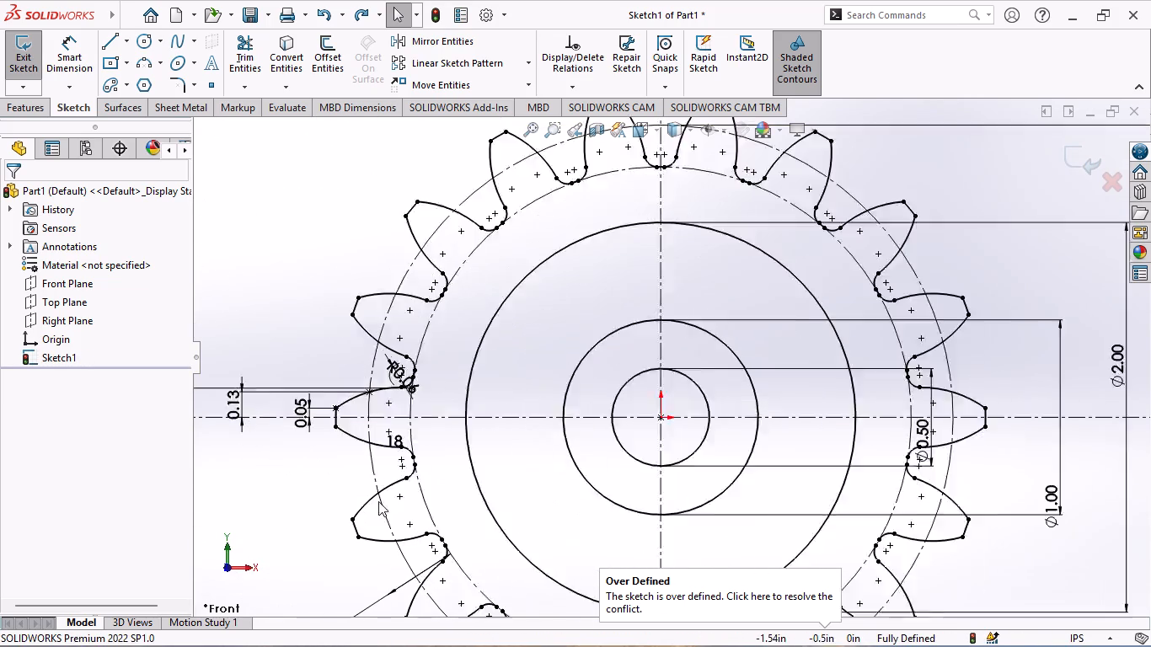
scroll(378, 501, "down", 1)
scroll(435, 446, "down", 1)
scroll(519, 406, "down", 4)
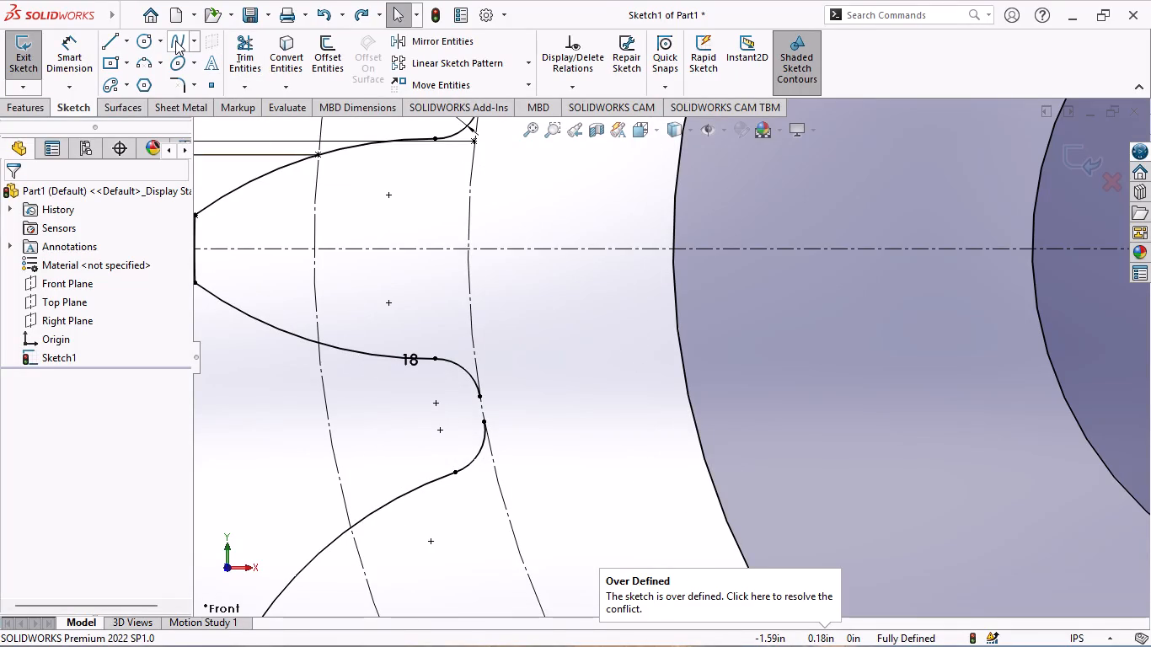
left_click(175, 40)
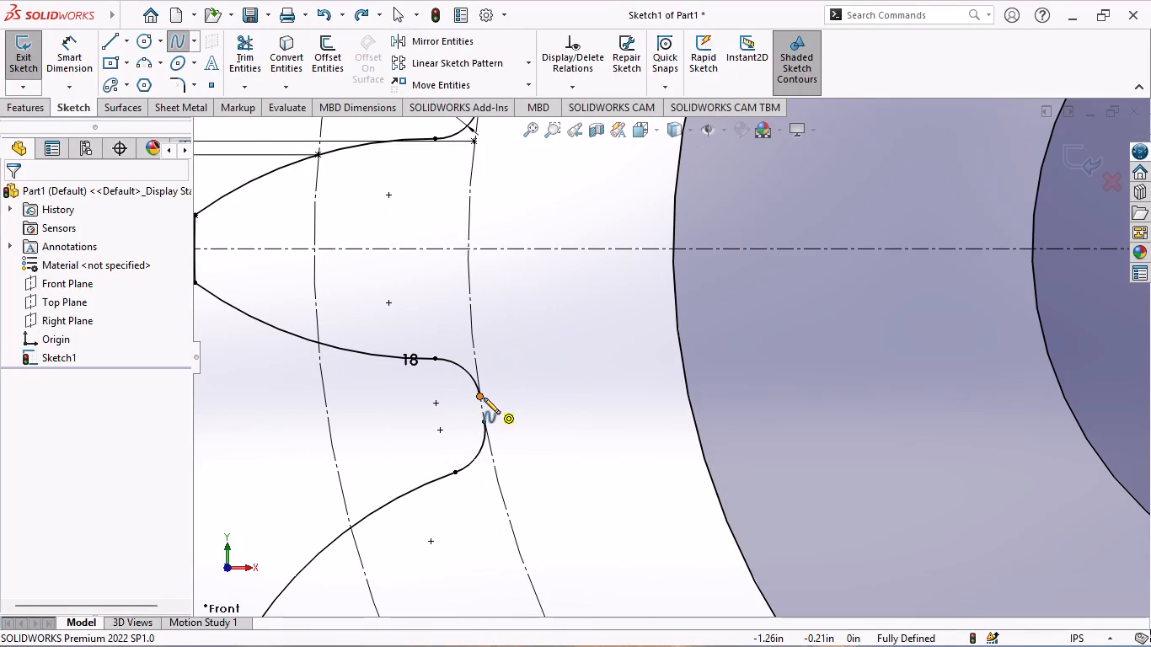
left_click(481, 398)
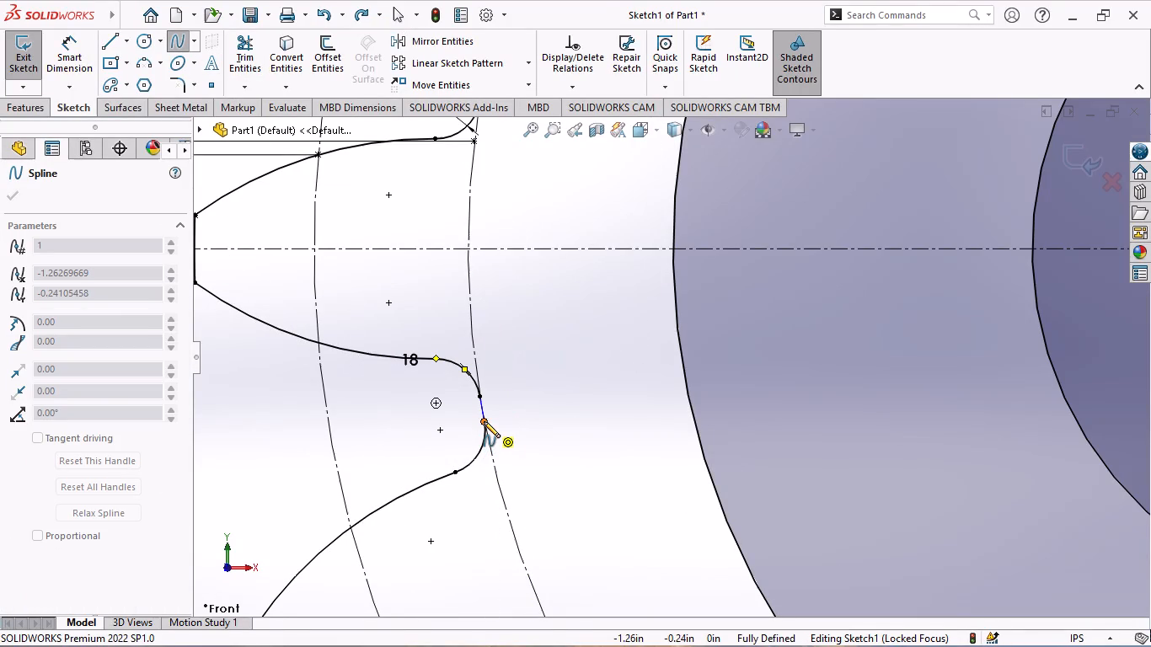
left_click(484, 421)
key("Escape")
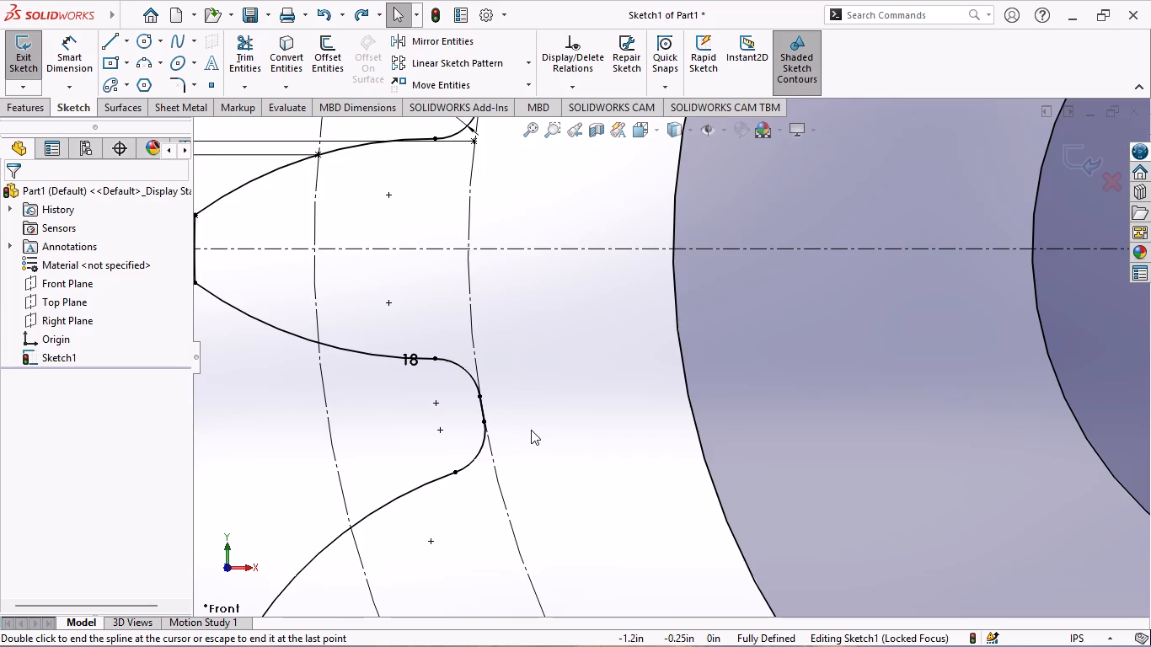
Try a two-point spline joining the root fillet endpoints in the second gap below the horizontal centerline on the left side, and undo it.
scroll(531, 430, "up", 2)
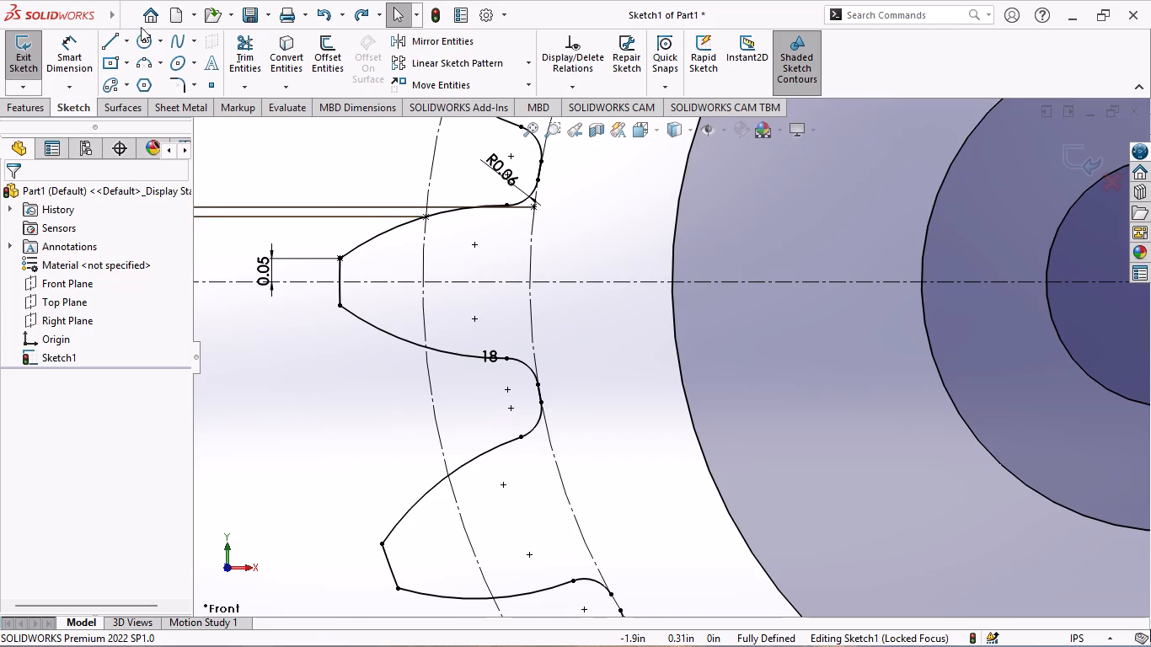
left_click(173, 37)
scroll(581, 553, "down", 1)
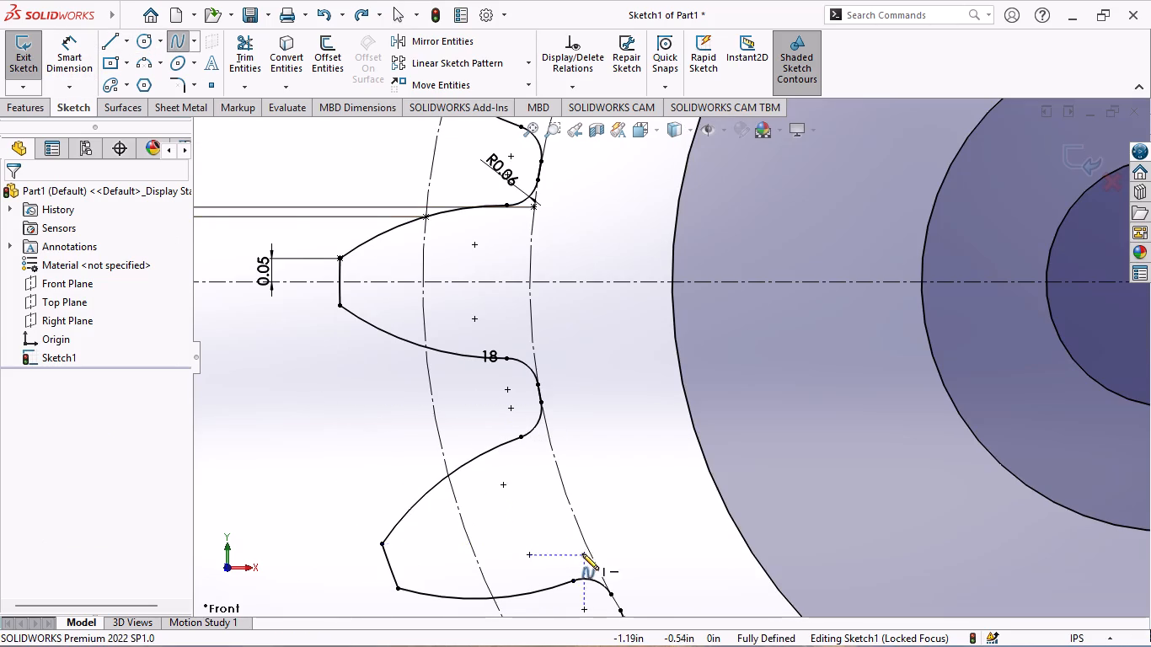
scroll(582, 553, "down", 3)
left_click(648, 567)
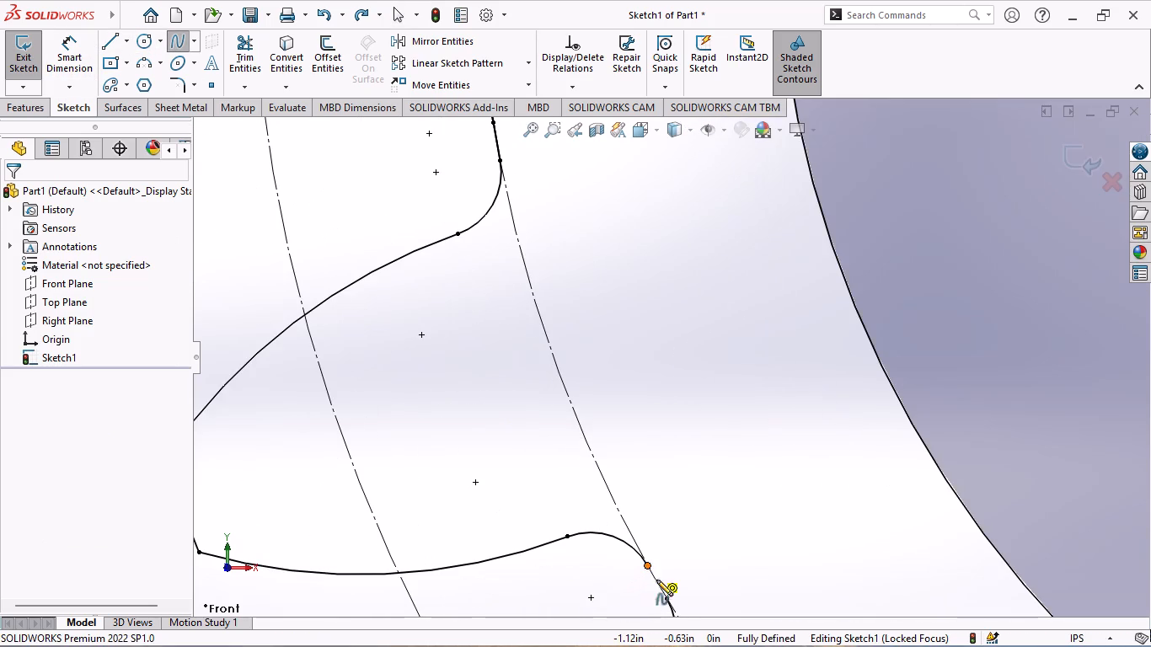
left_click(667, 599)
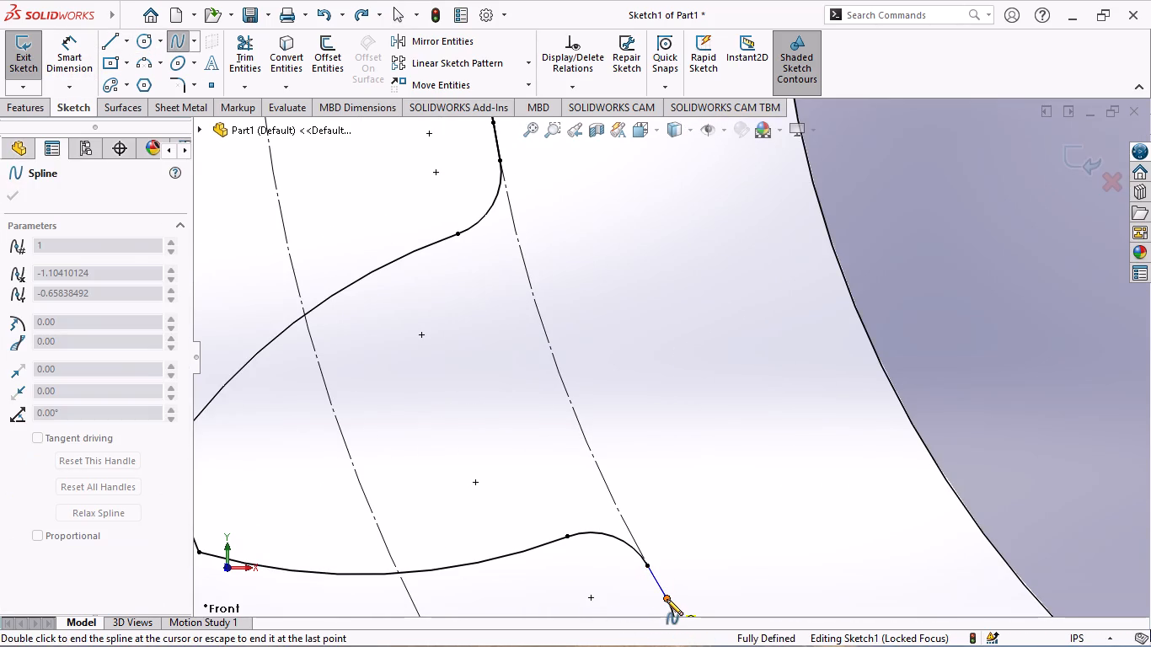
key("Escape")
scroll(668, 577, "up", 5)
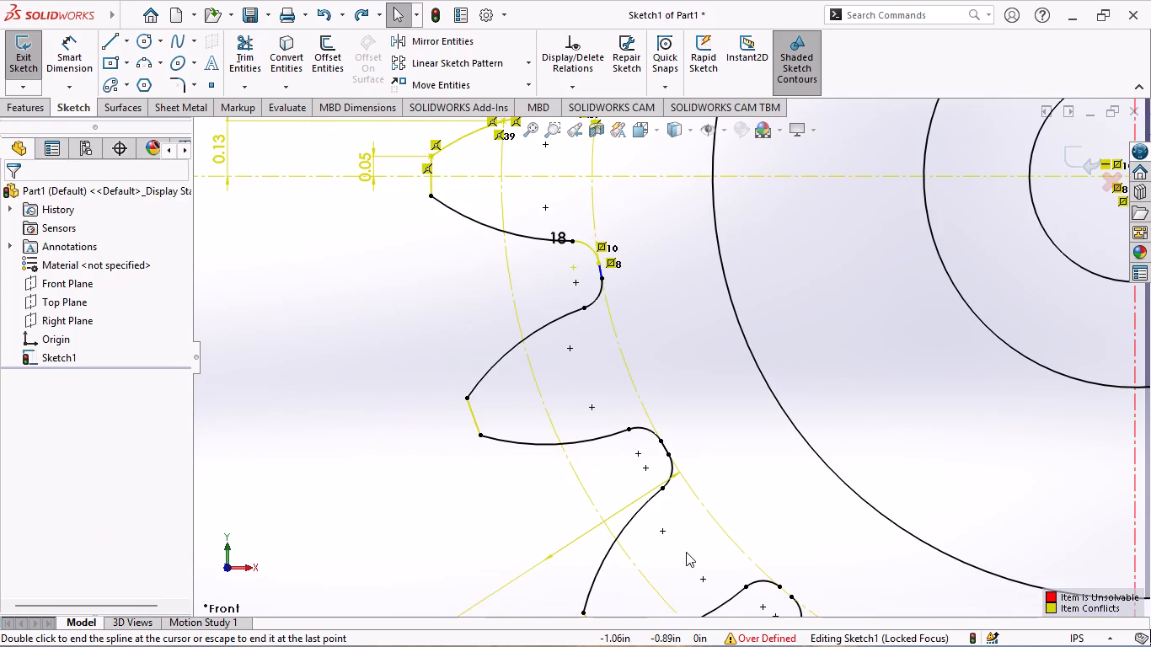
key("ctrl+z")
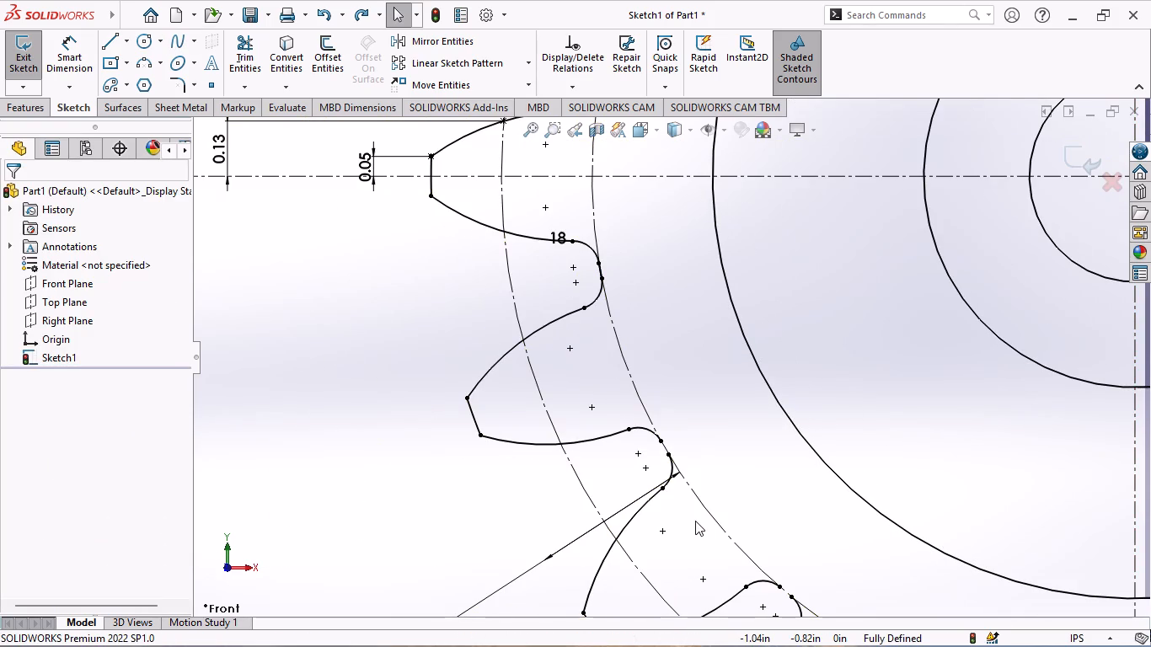
Draw a straight line about 0.04 in long joining the root fillet endpoints in the second gap below the horizontal centerline on the left side.
scroll(695, 521, "down", 1)
scroll(695, 521, "up", 10)
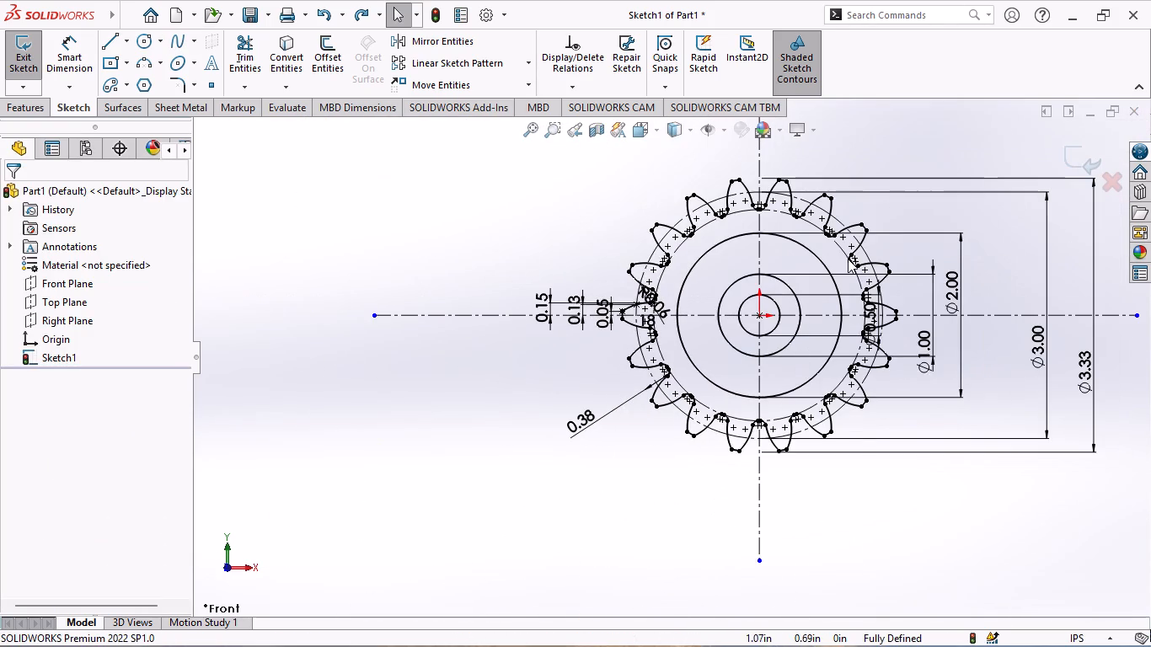
scroll(849, 257, "down", 4)
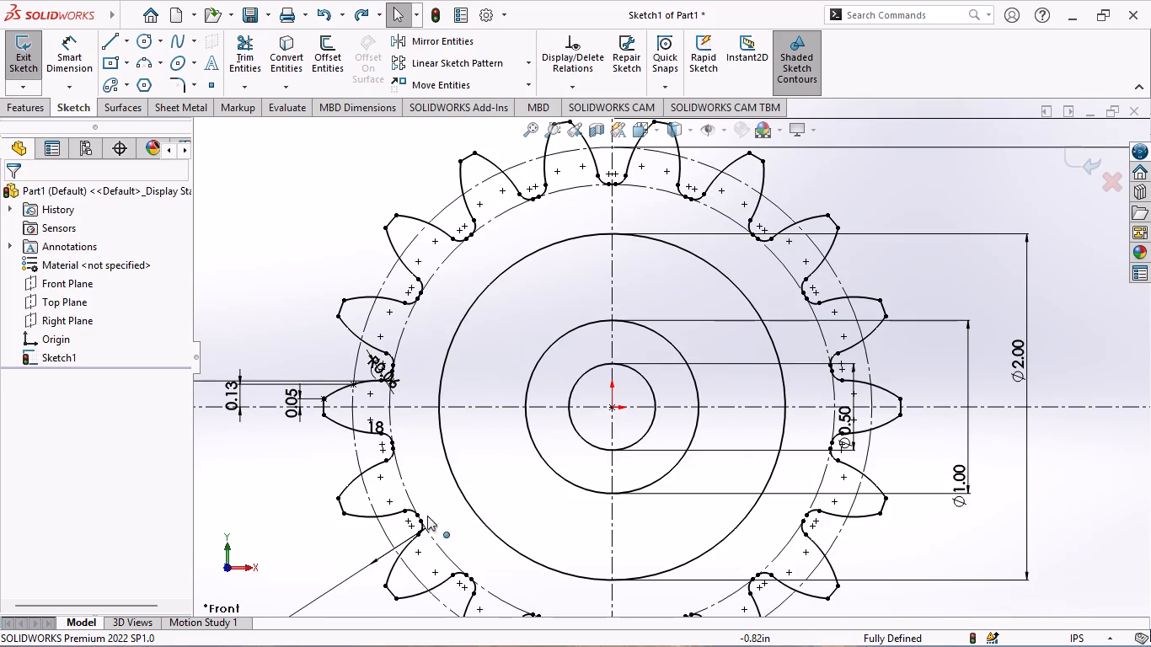
scroll(376, 535, "down", 3)
scroll(447, 500, "down", 1)
scroll(457, 500, "up", 1)
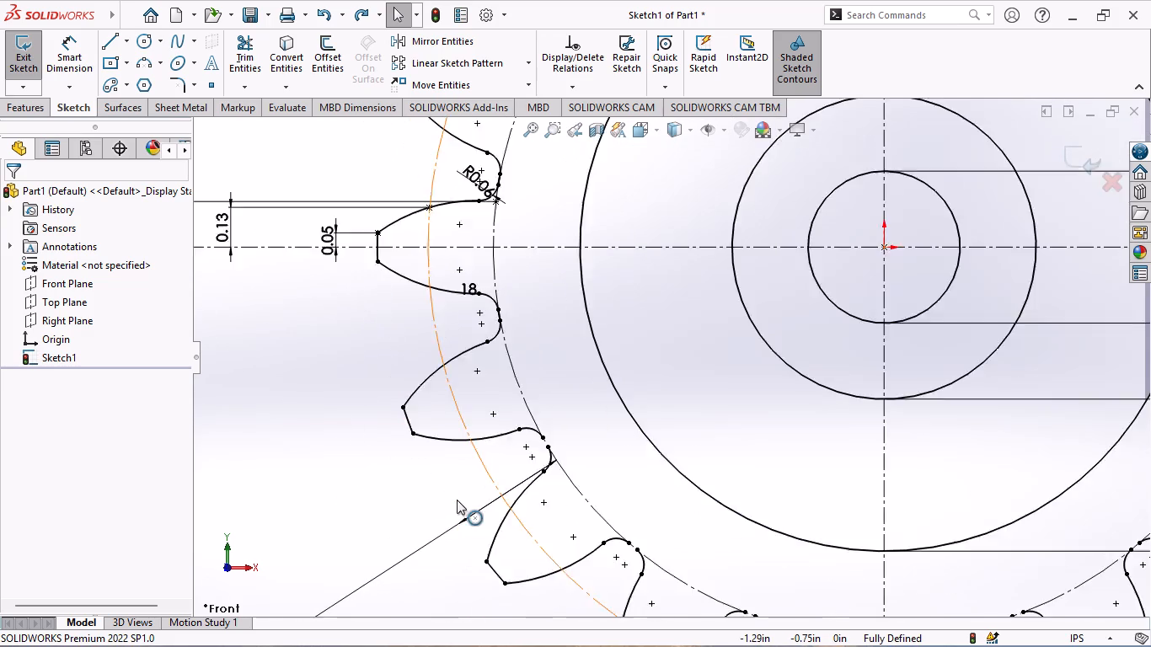
scroll(457, 500, "up", 2)
scroll(598, 415, "down", 3)
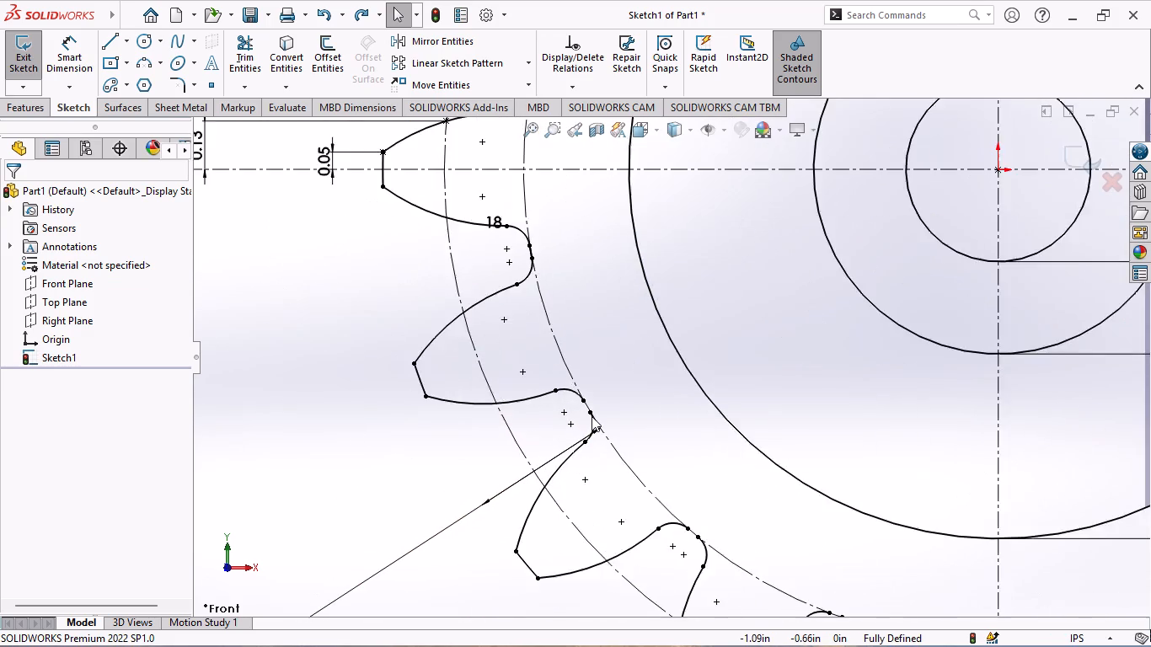
scroll(592, 416, "down", 4)
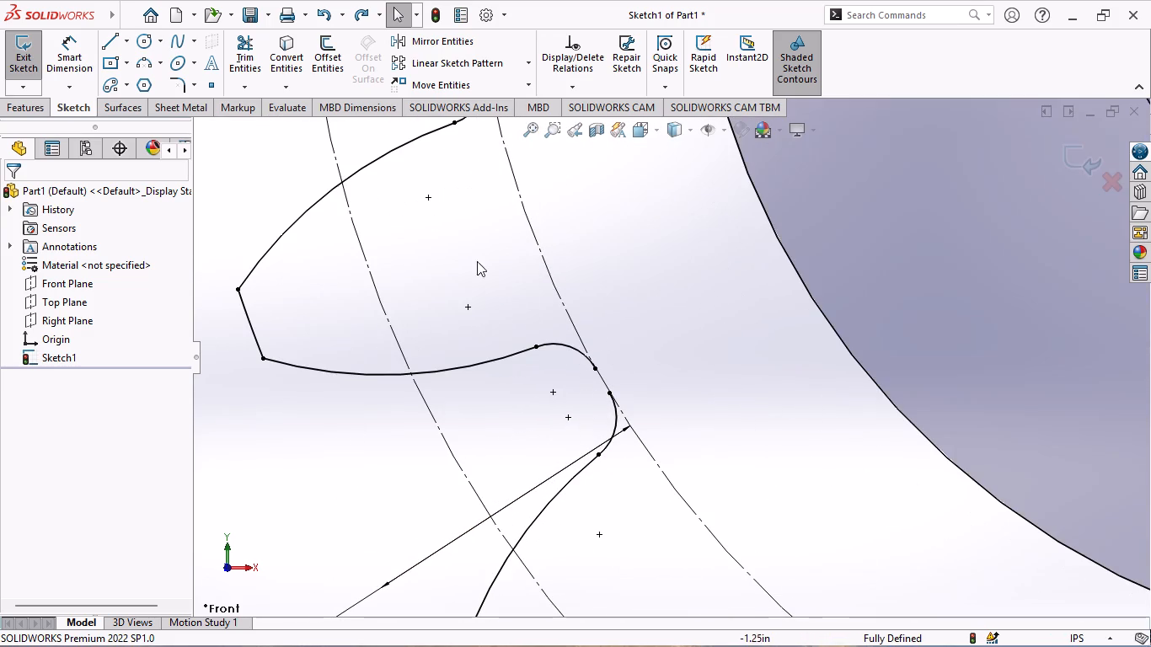
left_click(110, 36)
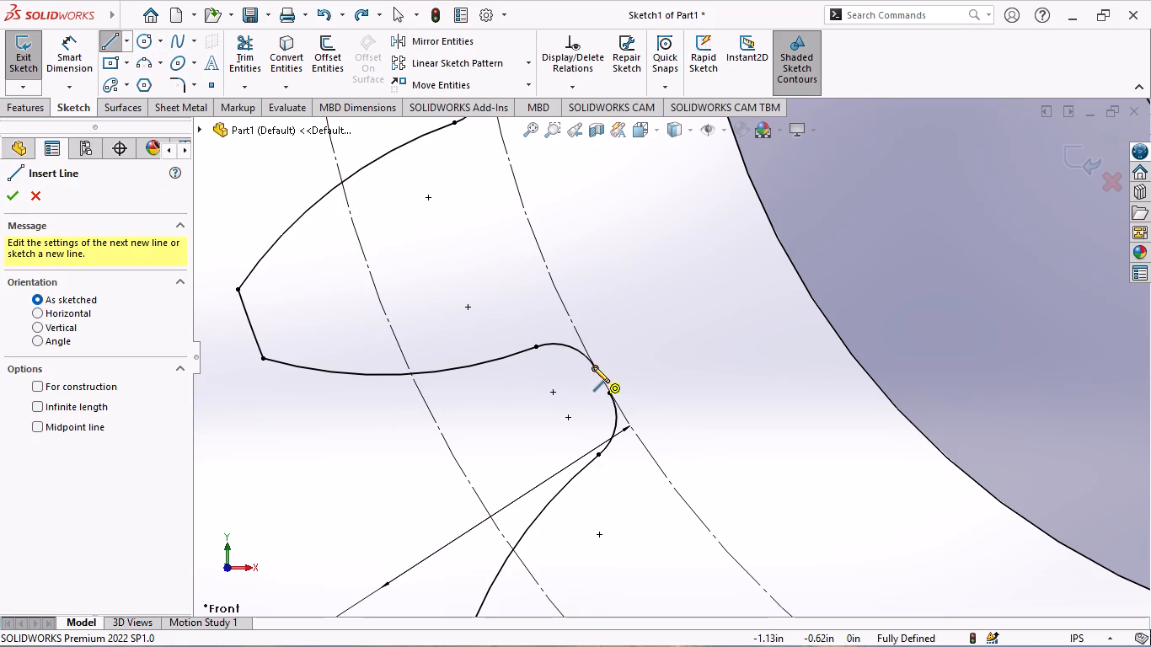
left_click(596, 366)
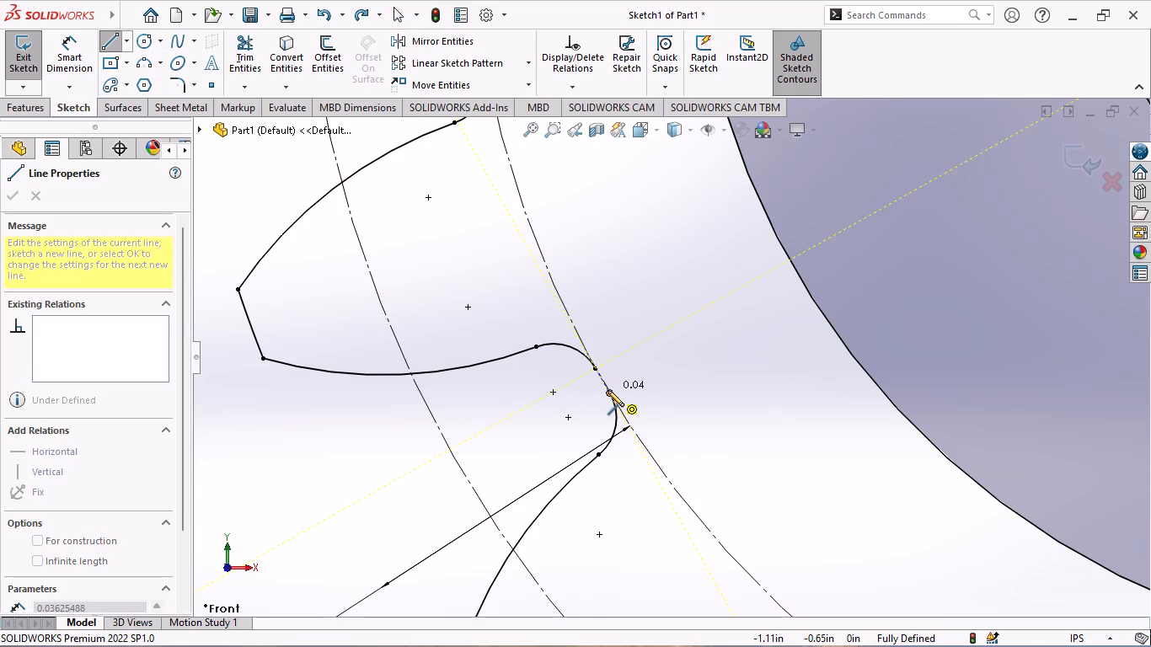
left_click(608, 390)
key("Escape")
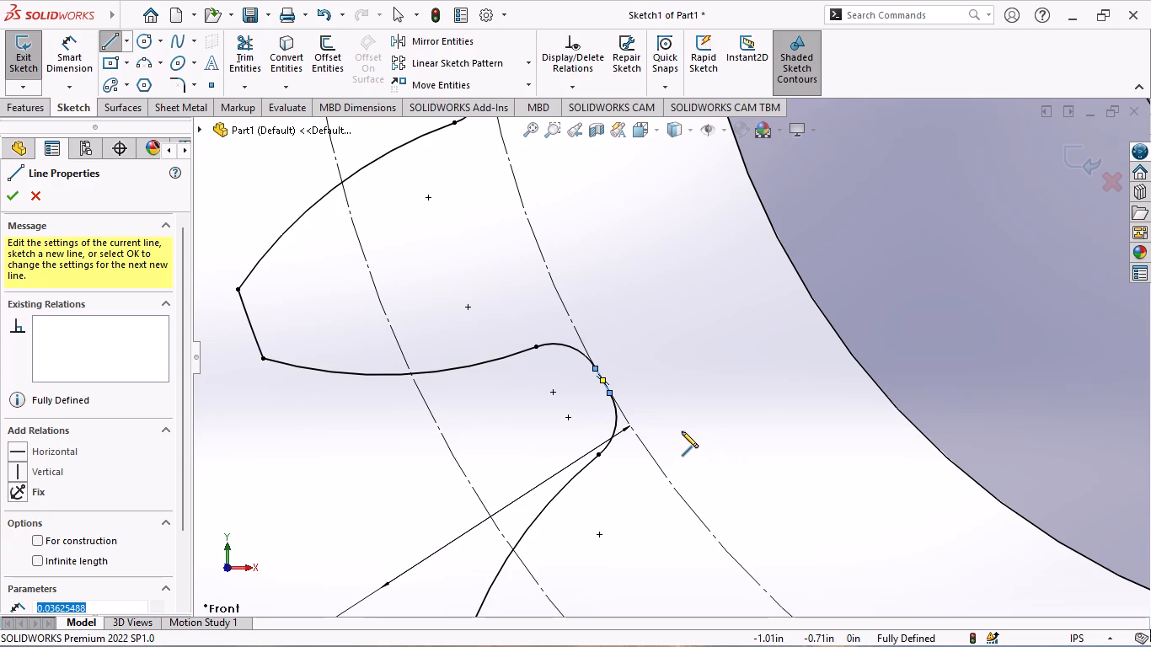
key("Escape")
scroll(619, 430, "up", 2)
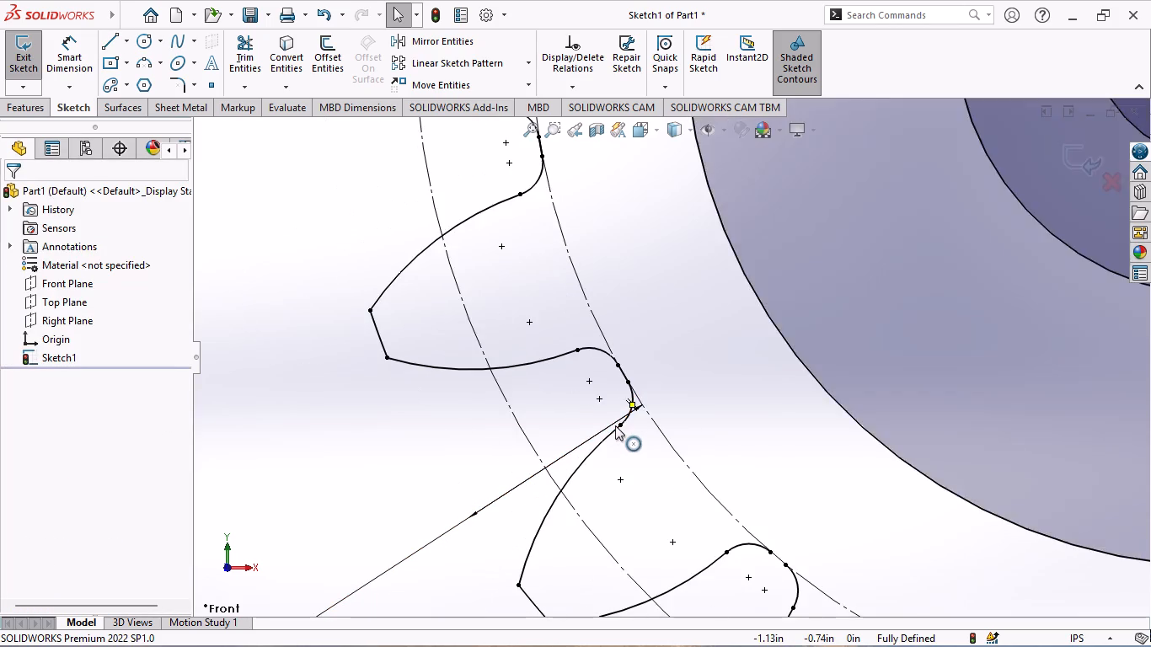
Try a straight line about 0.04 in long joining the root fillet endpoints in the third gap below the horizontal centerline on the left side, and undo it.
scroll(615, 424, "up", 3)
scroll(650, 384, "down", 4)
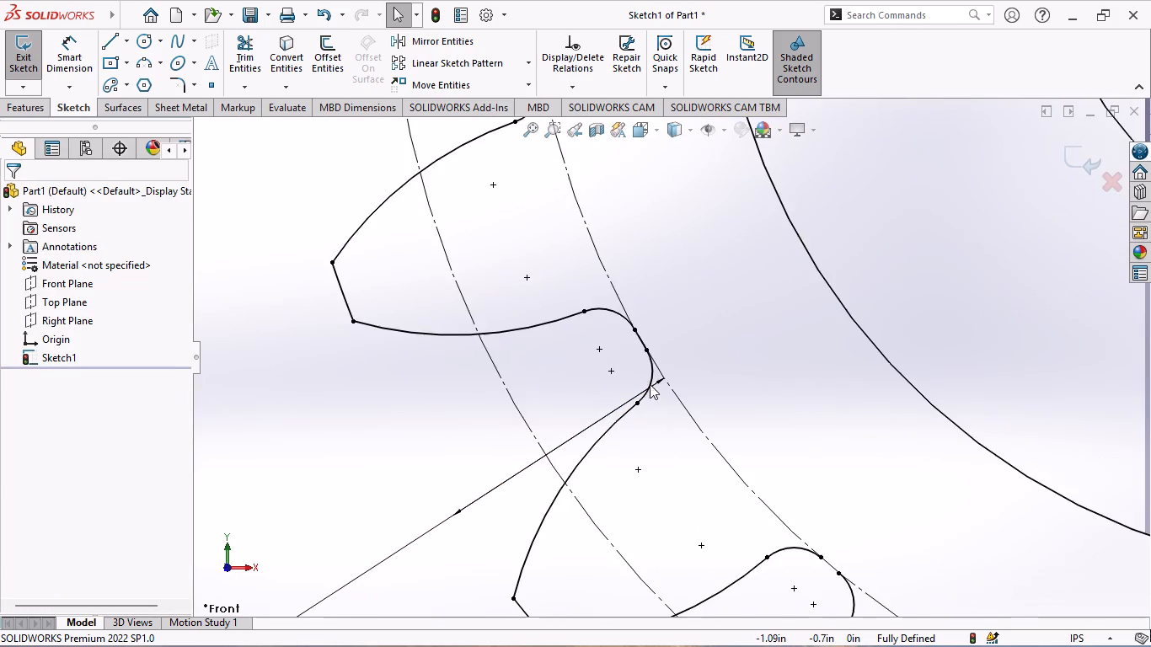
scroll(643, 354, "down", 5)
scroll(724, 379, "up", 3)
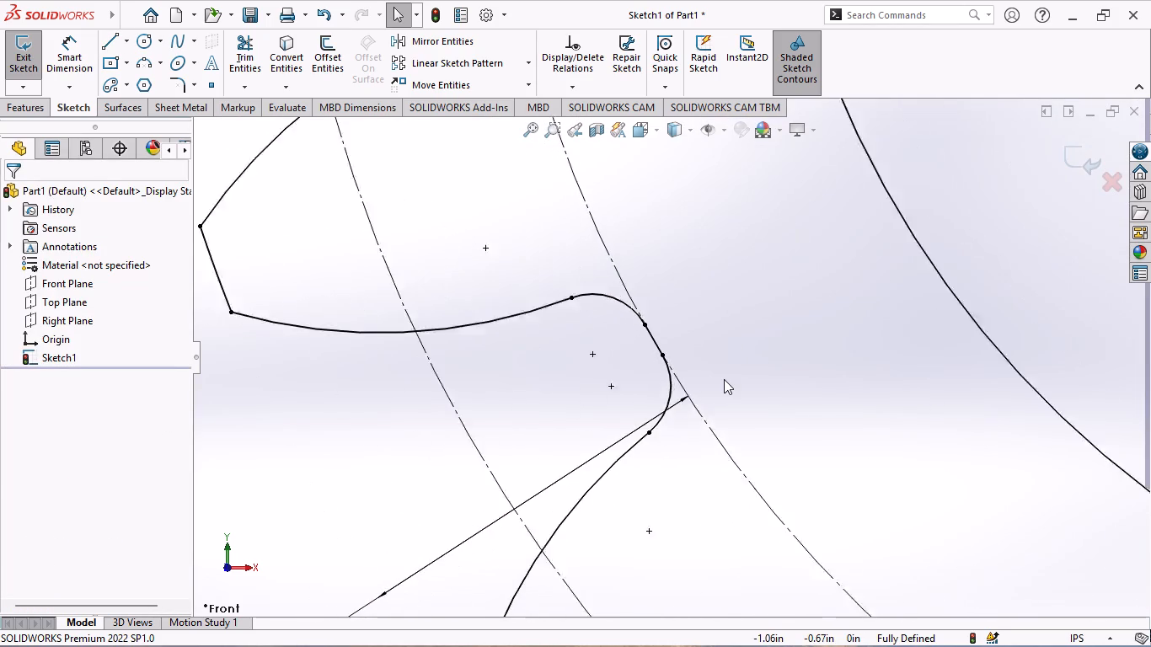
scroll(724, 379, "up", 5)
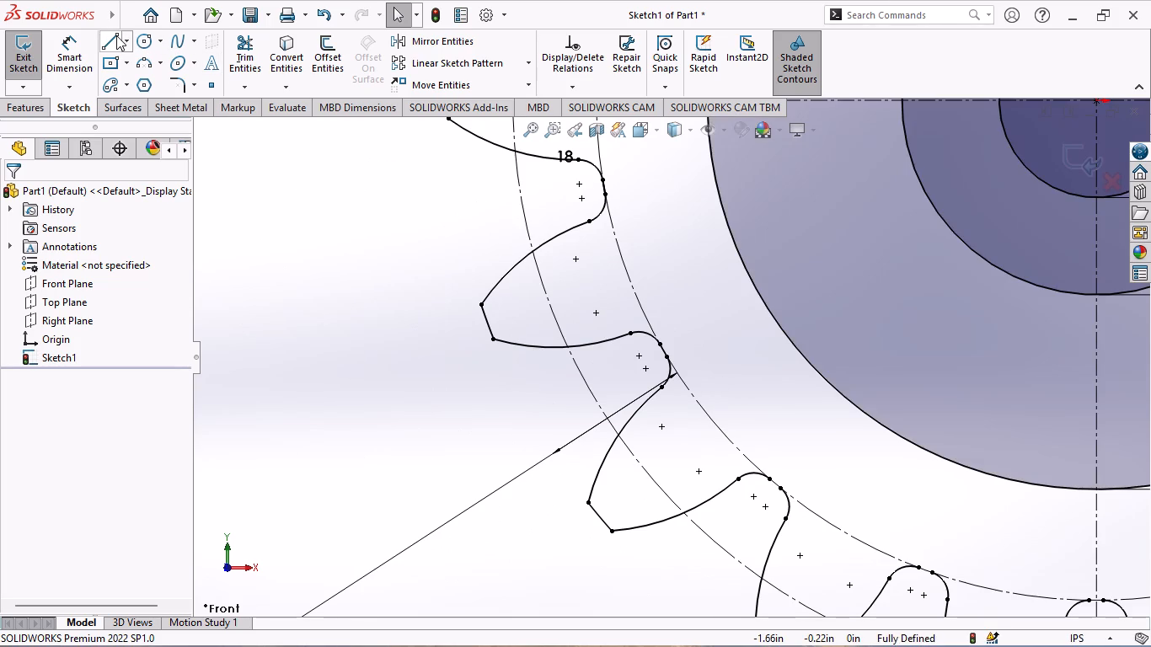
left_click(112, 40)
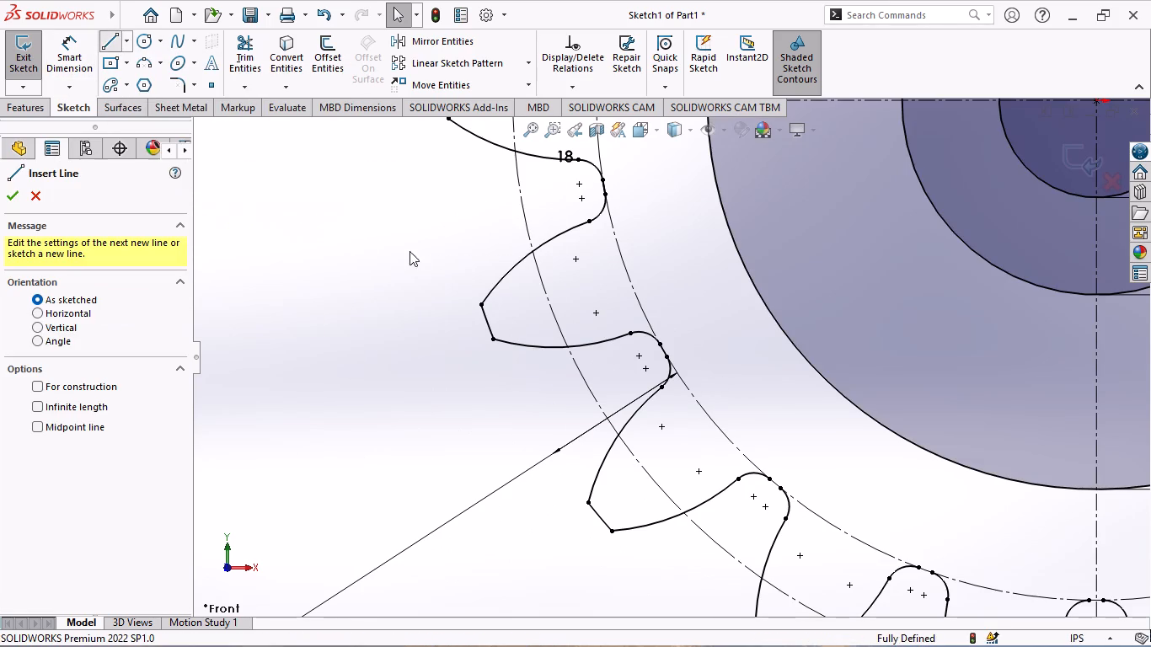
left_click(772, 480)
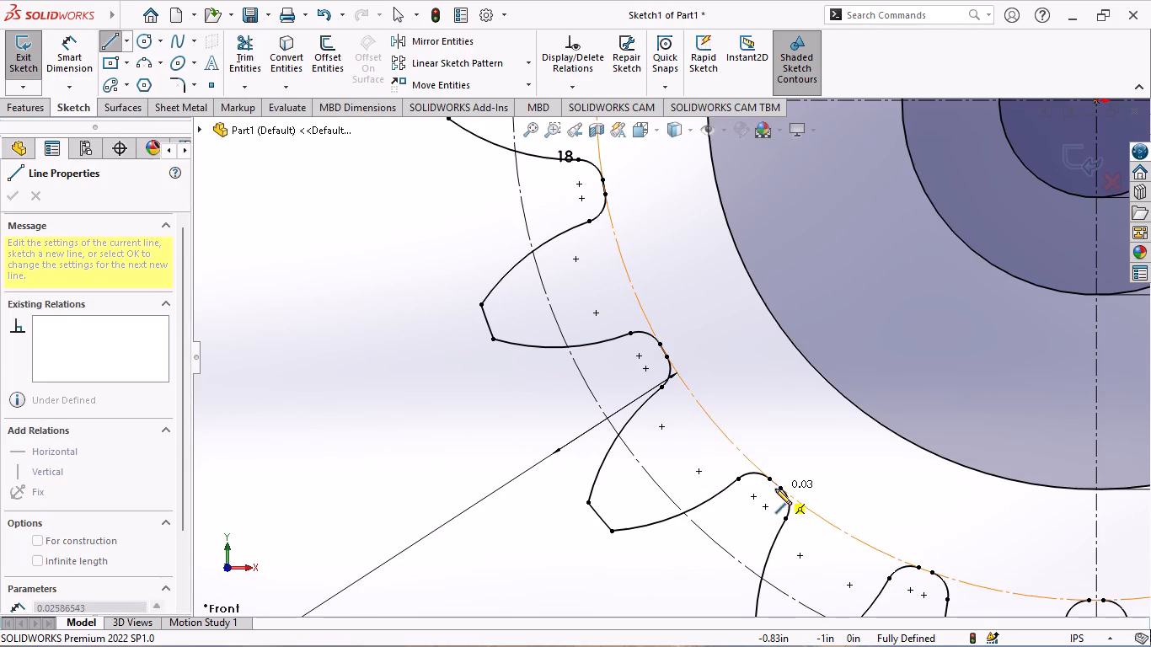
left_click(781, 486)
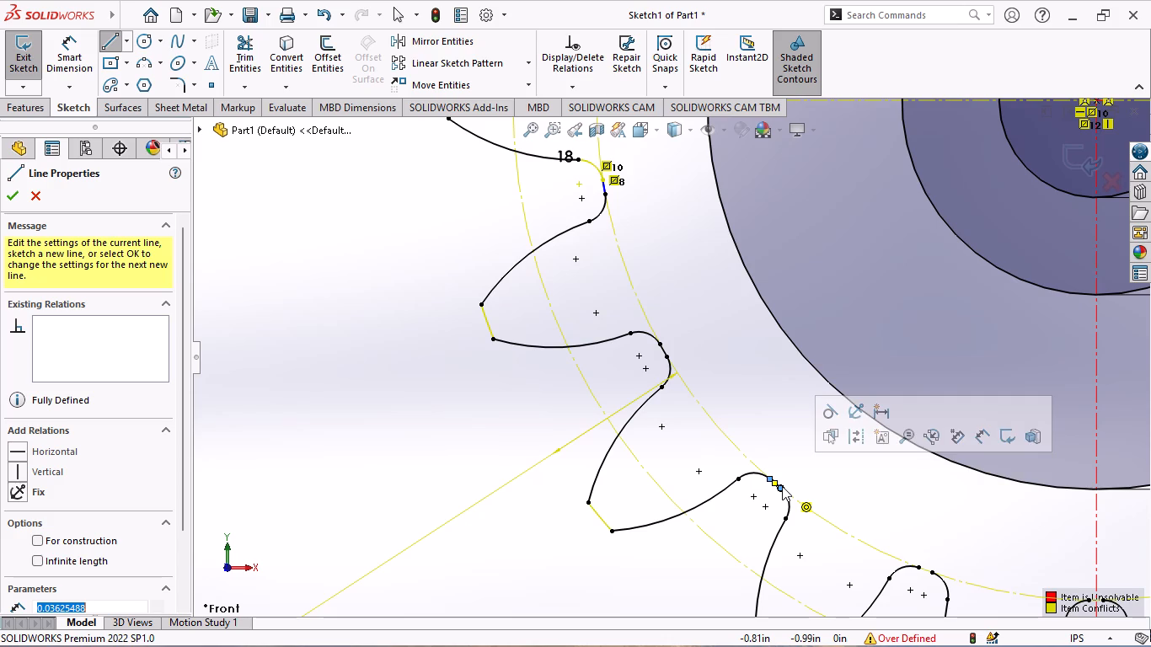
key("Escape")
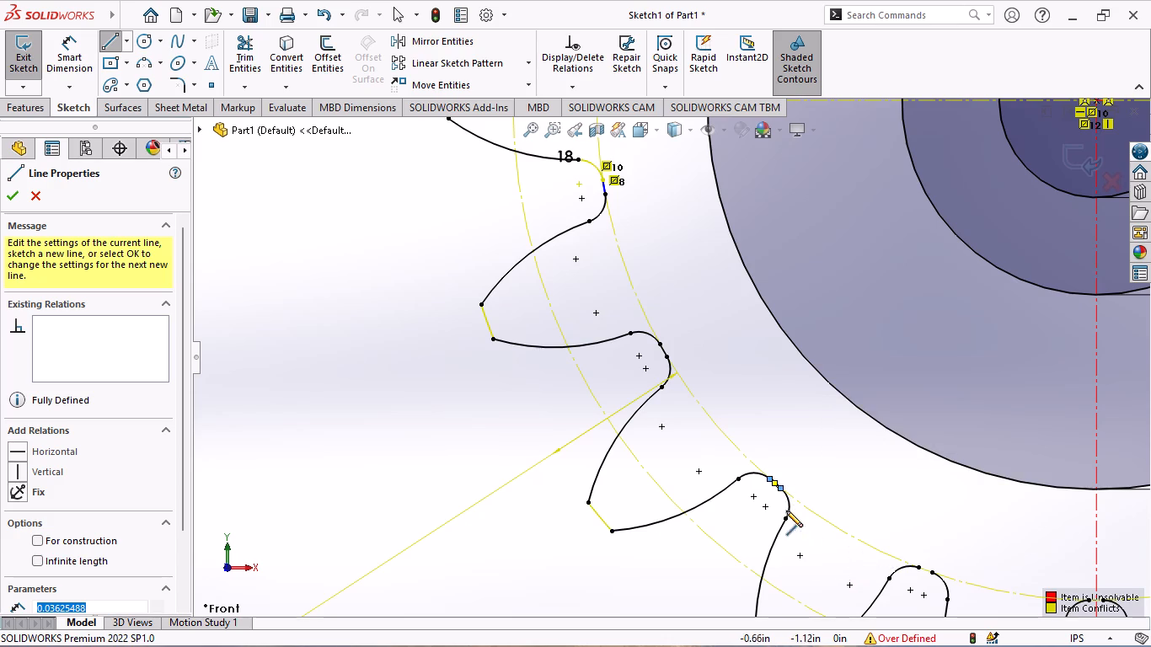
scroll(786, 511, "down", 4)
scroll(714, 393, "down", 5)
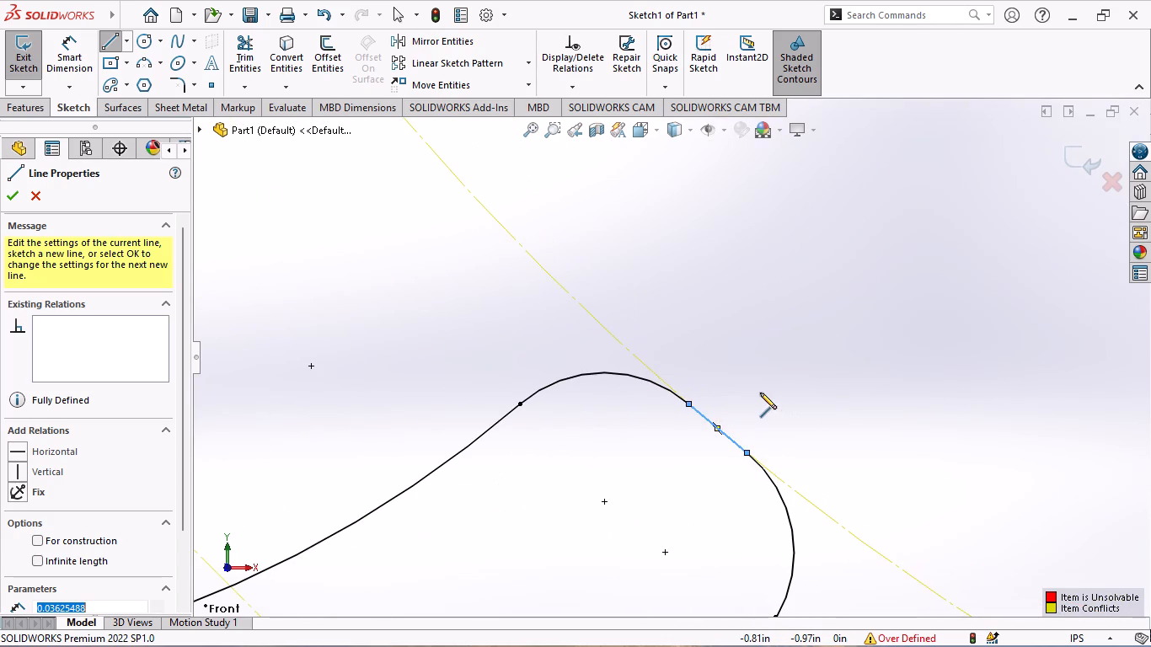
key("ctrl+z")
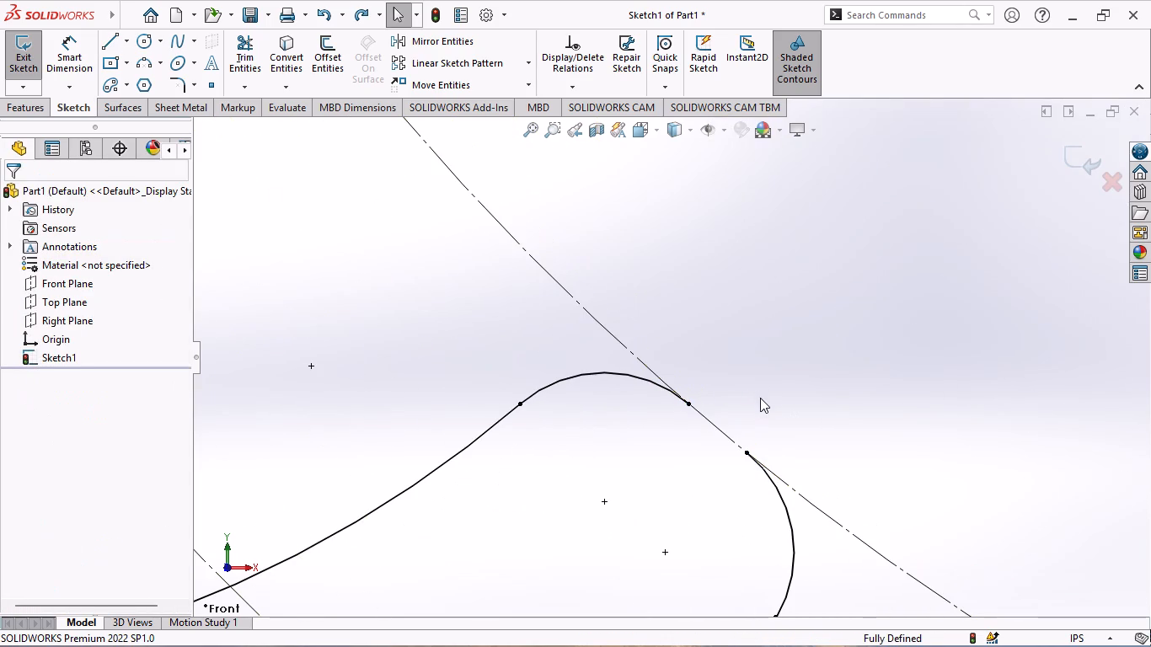
Examine the root gaps along the lower and upper halves of the gear's tooth outline.
scroll(745, 393, "up", 10)
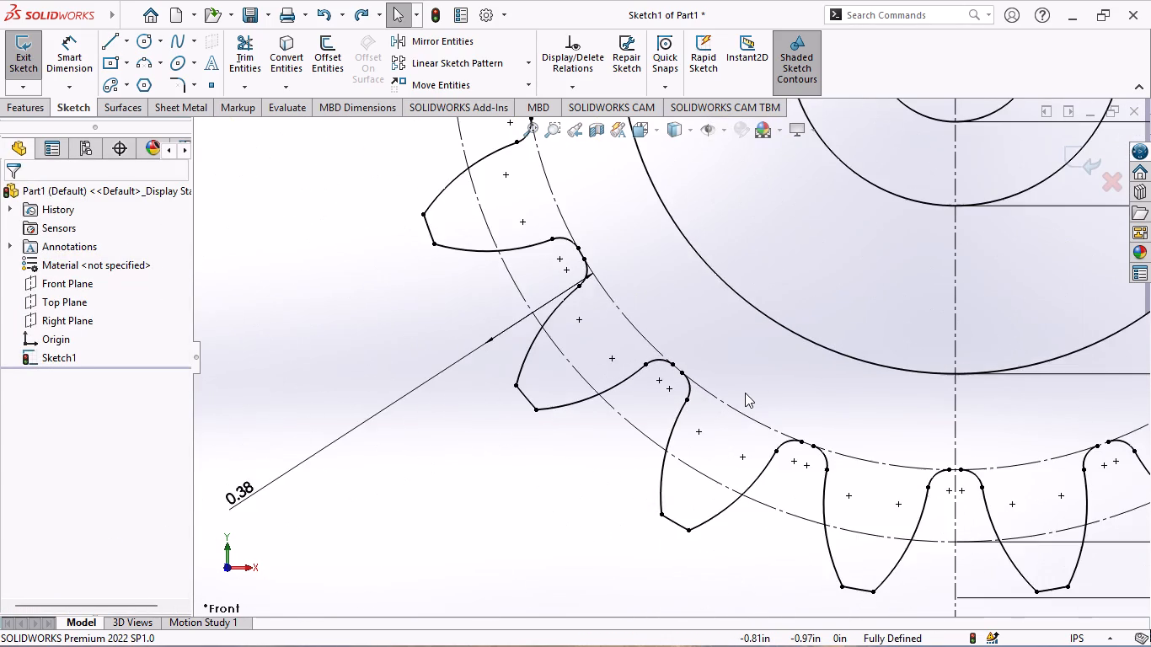
scroll(745, 393, "up", 2)
scroll(792, 384, "down", 4)
scroll(923, 461, "down", 1)
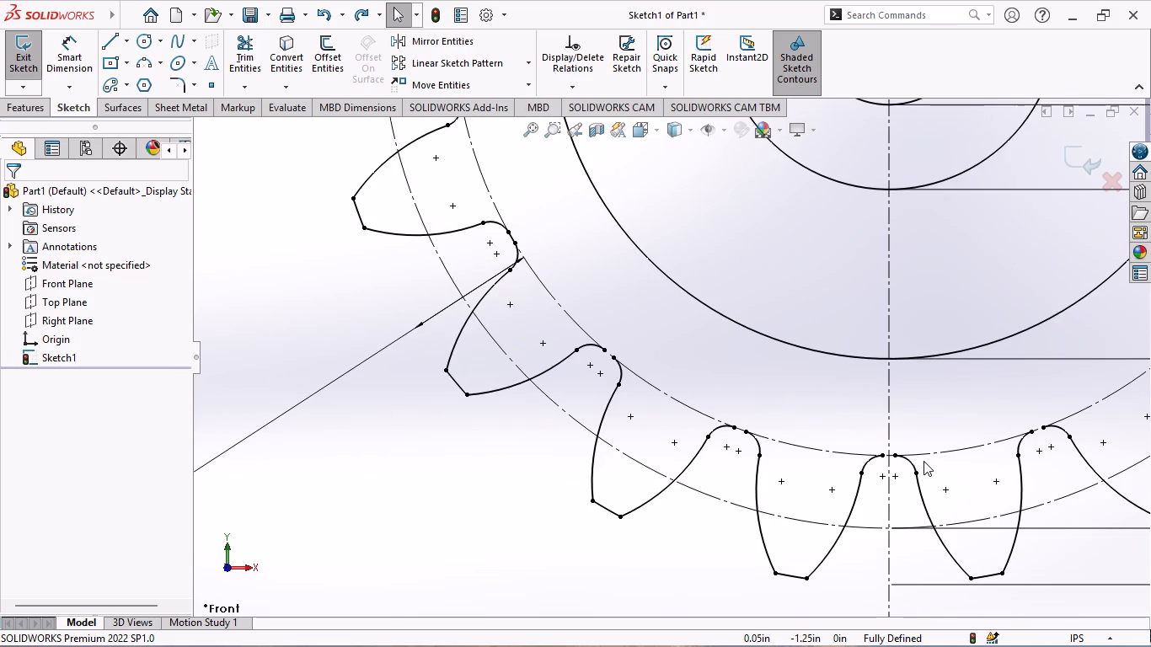
scroll(923, 461, "up", 11)
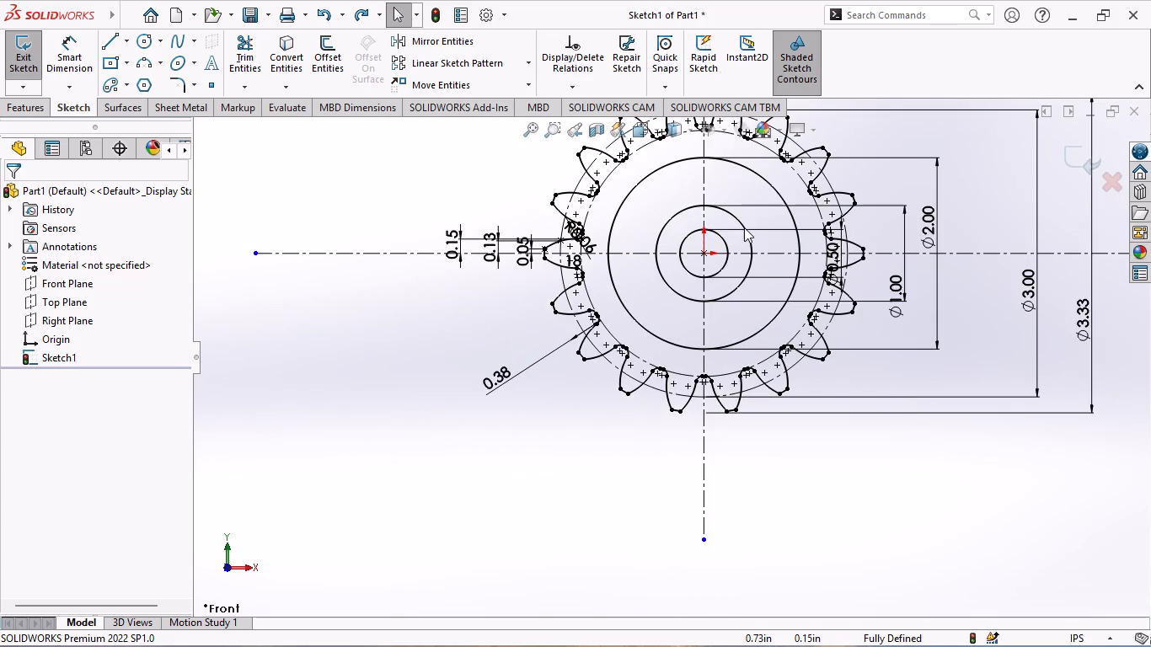
scroll(732, 211, "down", 10)
scroll(796, 226, "up", 2)
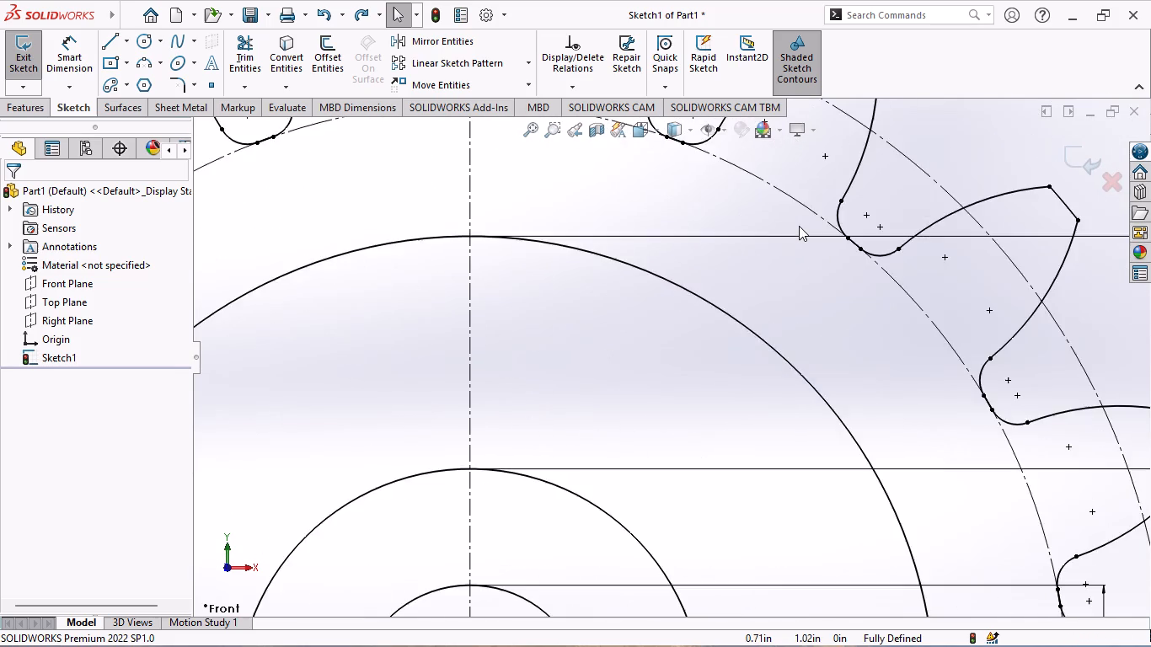
scroll(799, 226, "up", 5)
scroll(605, 384, "up", 2)
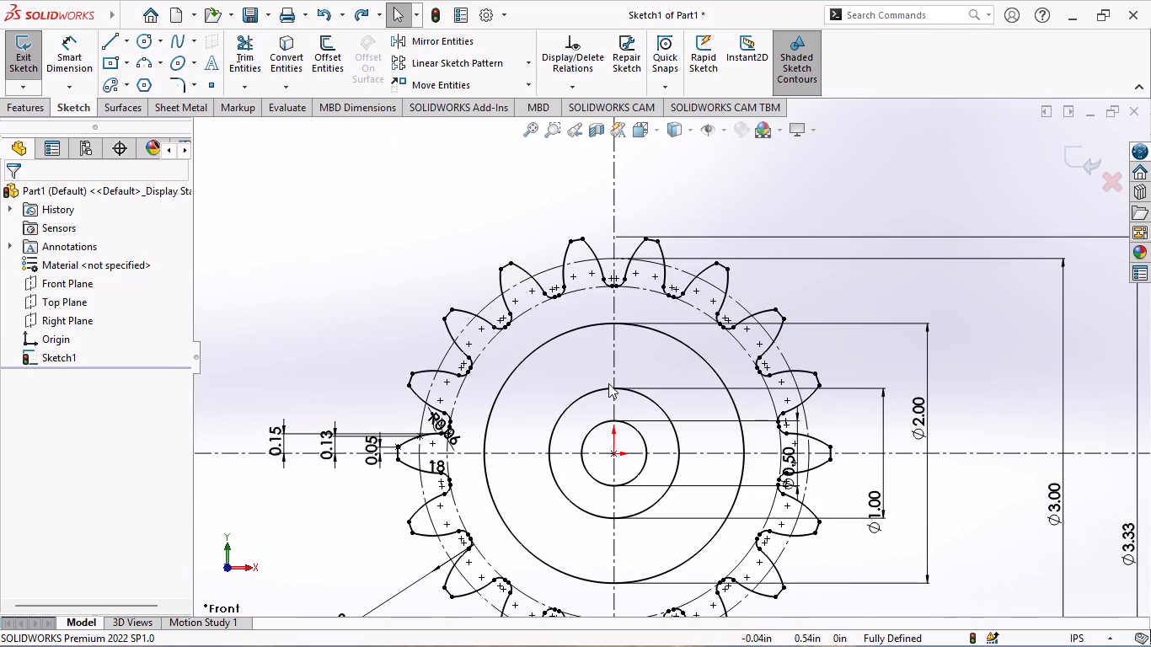
Undo one more previous sketch edit.
key("ctrl+z")
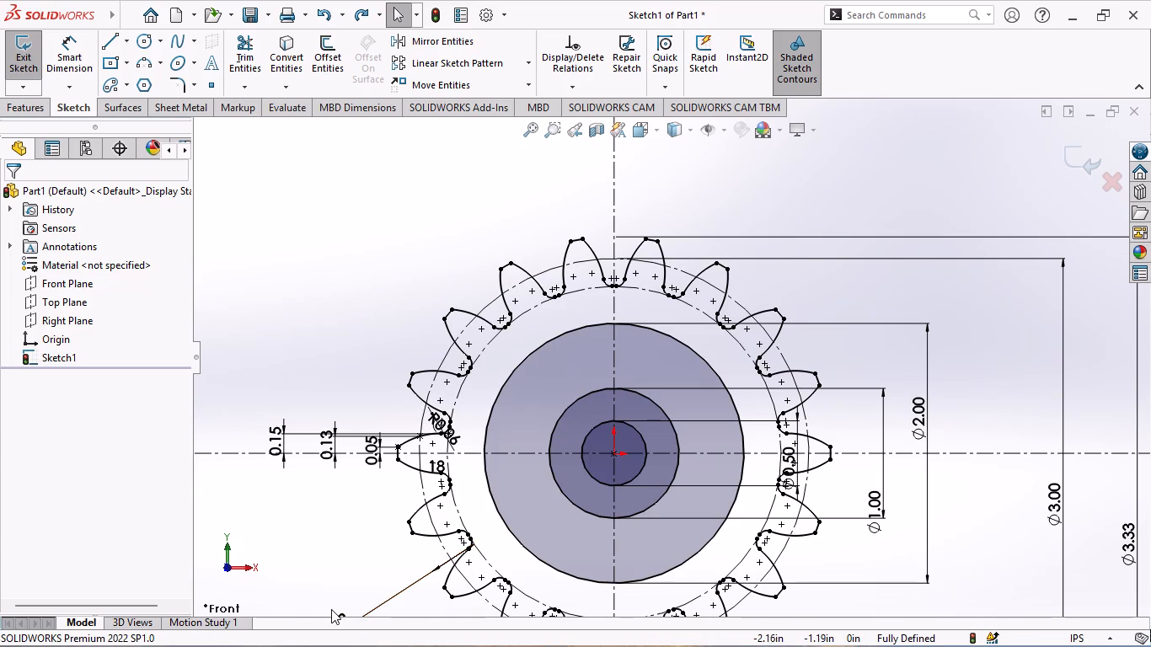
Delete the 0.38 in dimension attached to the root circle at the gear's lower left.
scroll(437, 514, "down", 5)
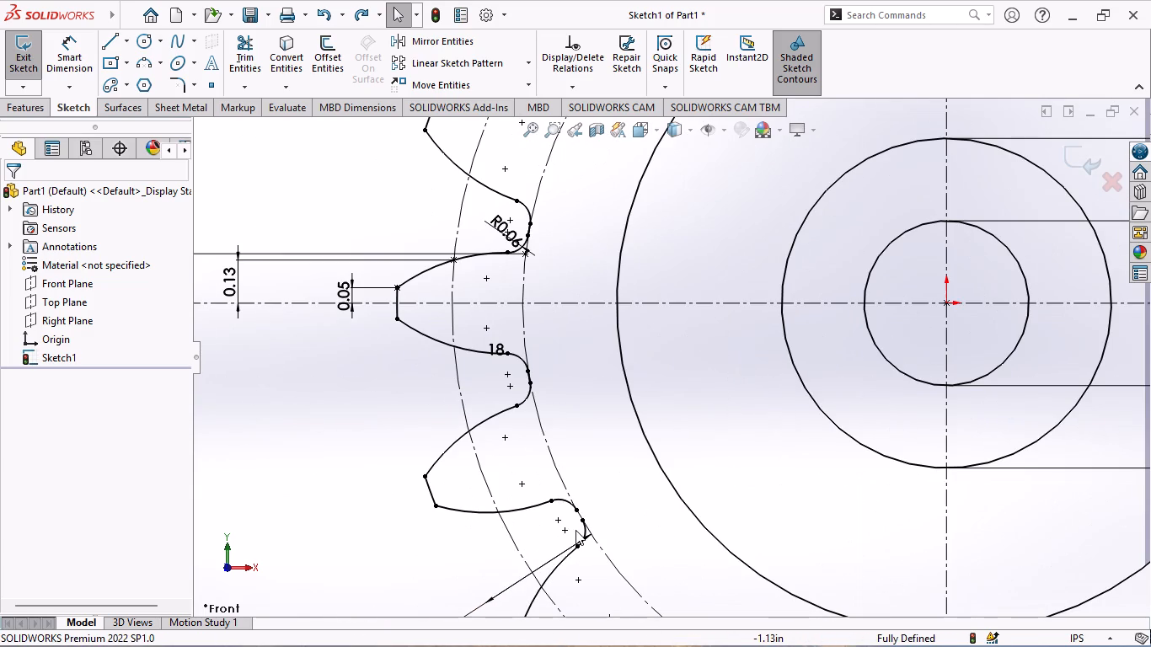
scroll(575, 530, "up", 7)
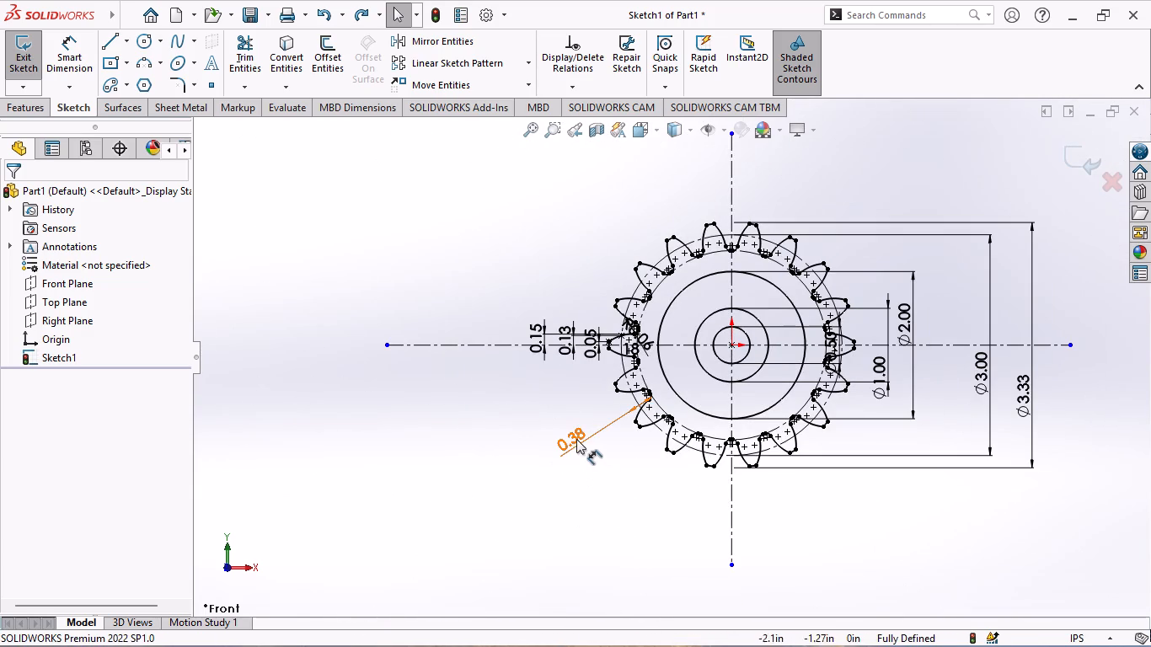
left_click_drag(576, 438, 559, 319)
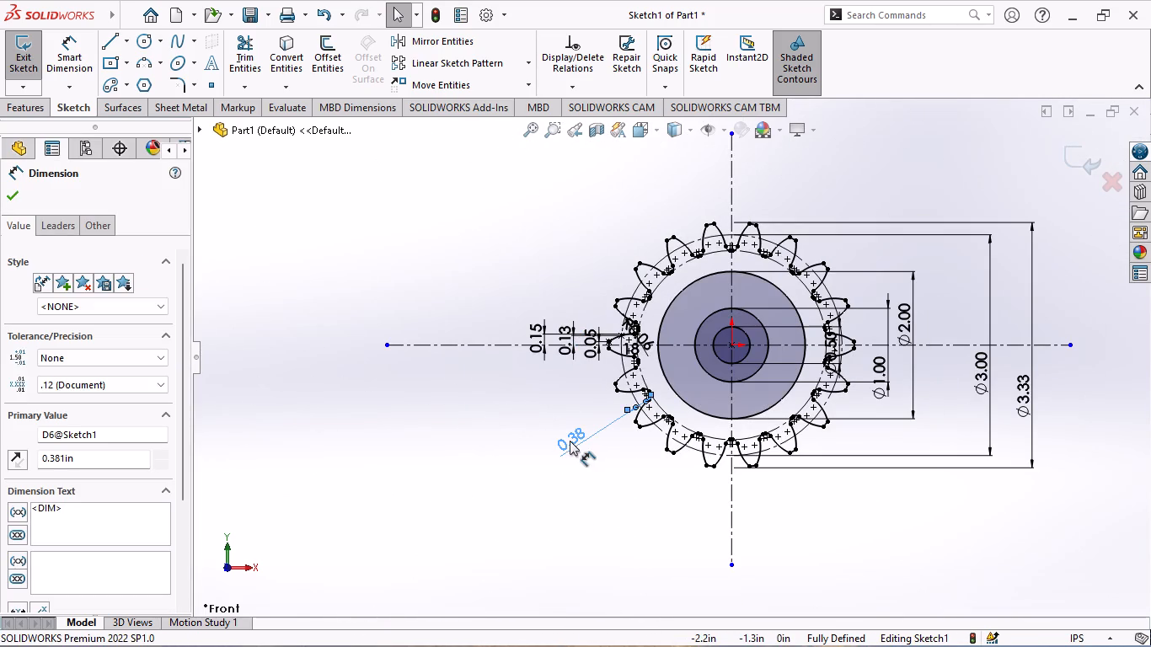
left_click_drag(568, 441, 544, 397)
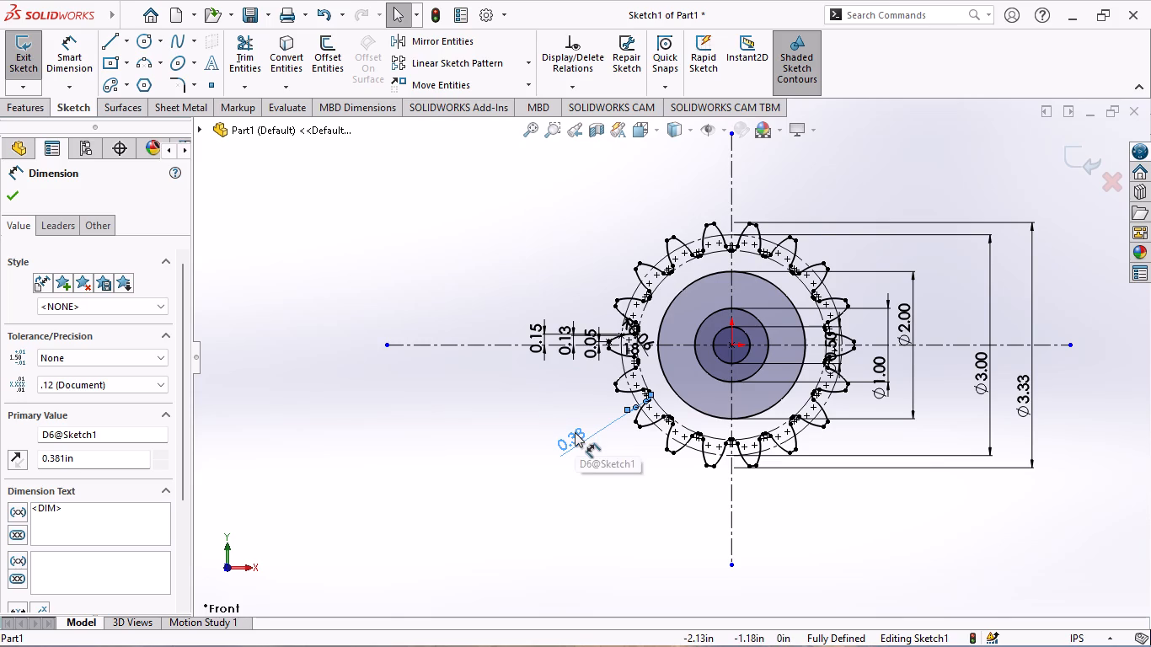
right_click(575, 432)
left_click(586, 406)
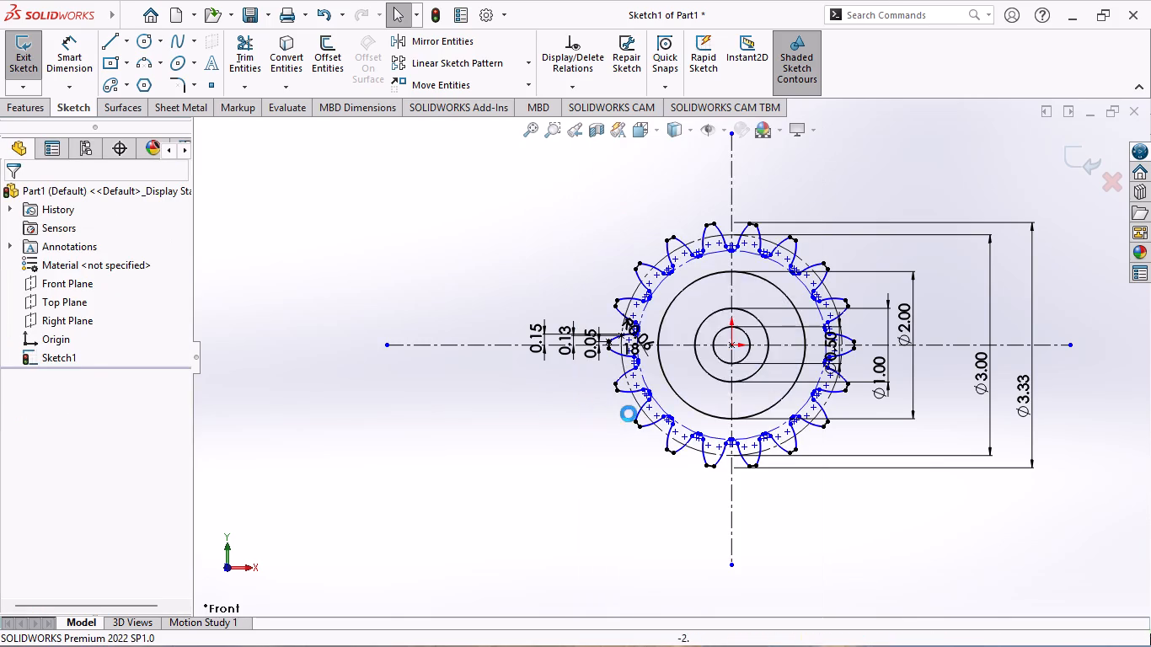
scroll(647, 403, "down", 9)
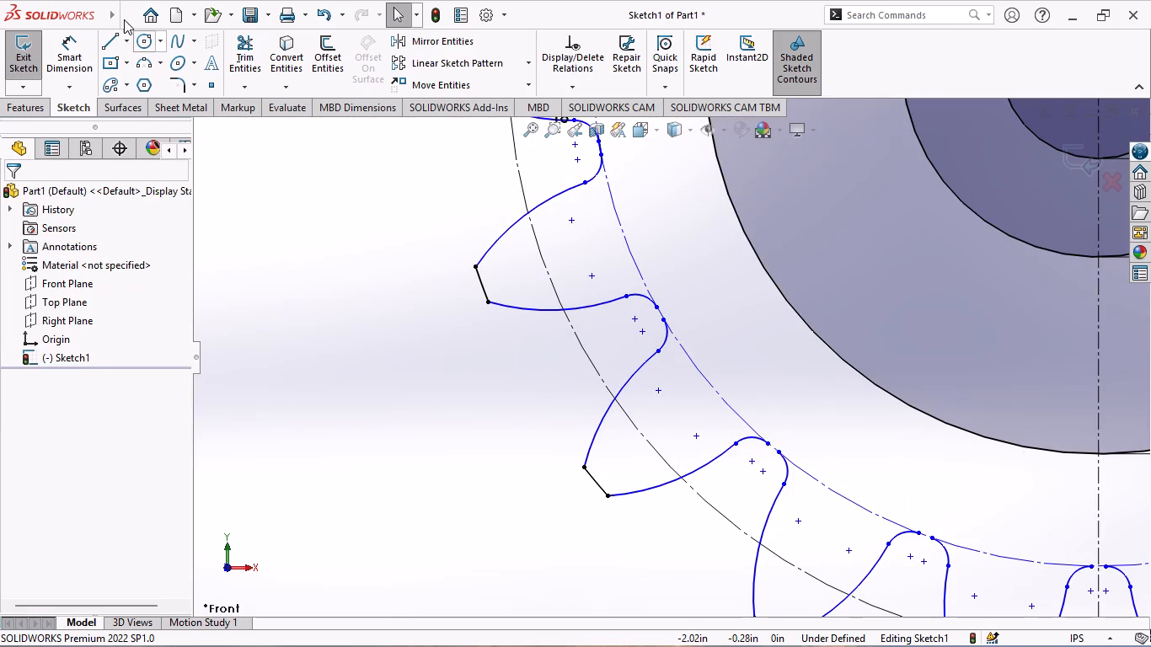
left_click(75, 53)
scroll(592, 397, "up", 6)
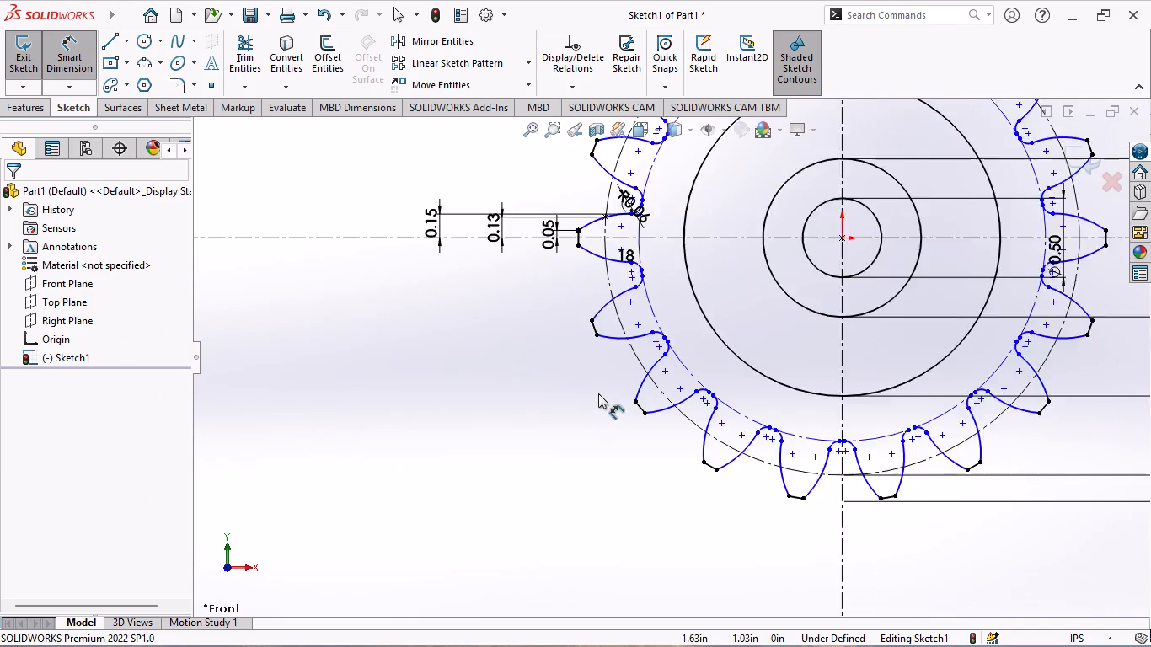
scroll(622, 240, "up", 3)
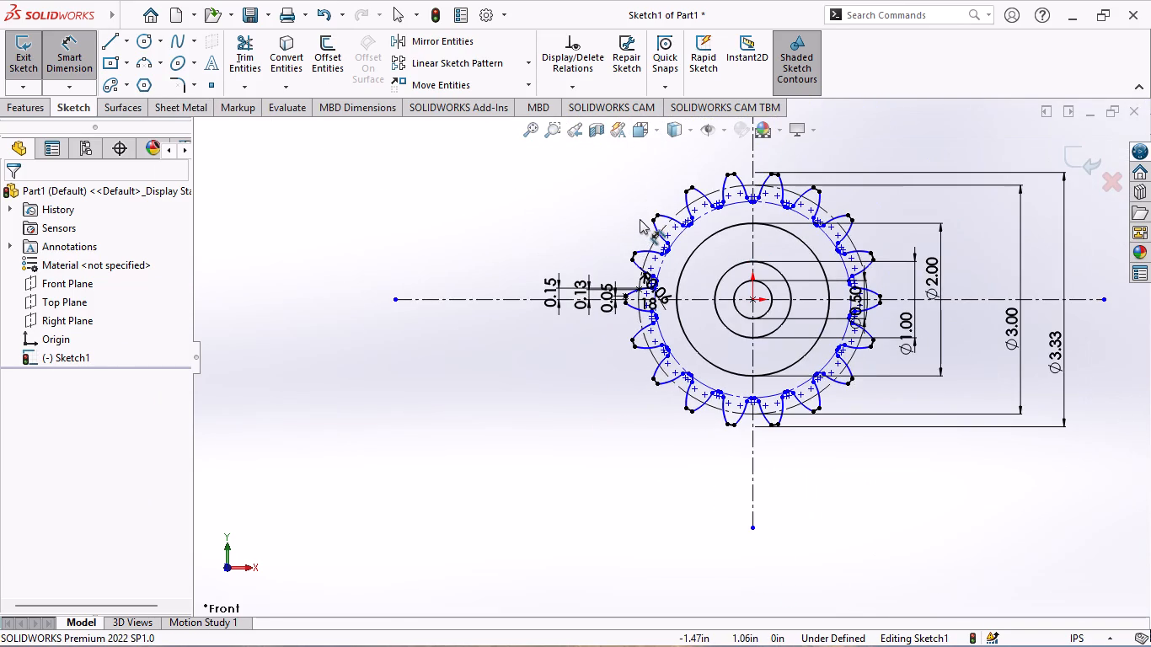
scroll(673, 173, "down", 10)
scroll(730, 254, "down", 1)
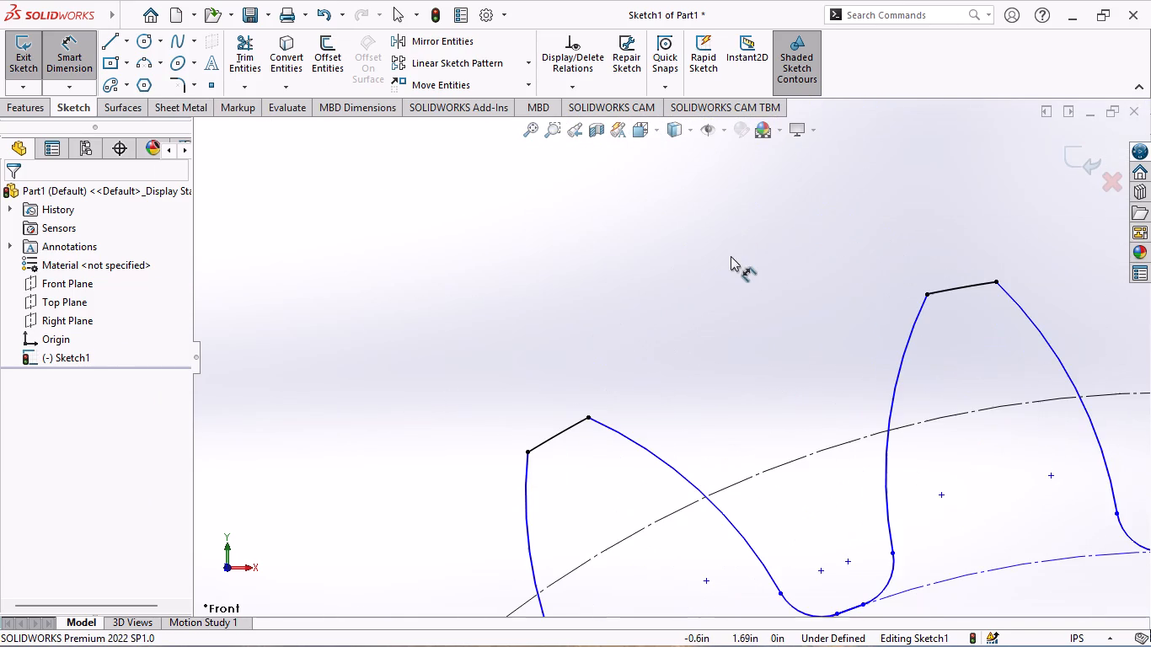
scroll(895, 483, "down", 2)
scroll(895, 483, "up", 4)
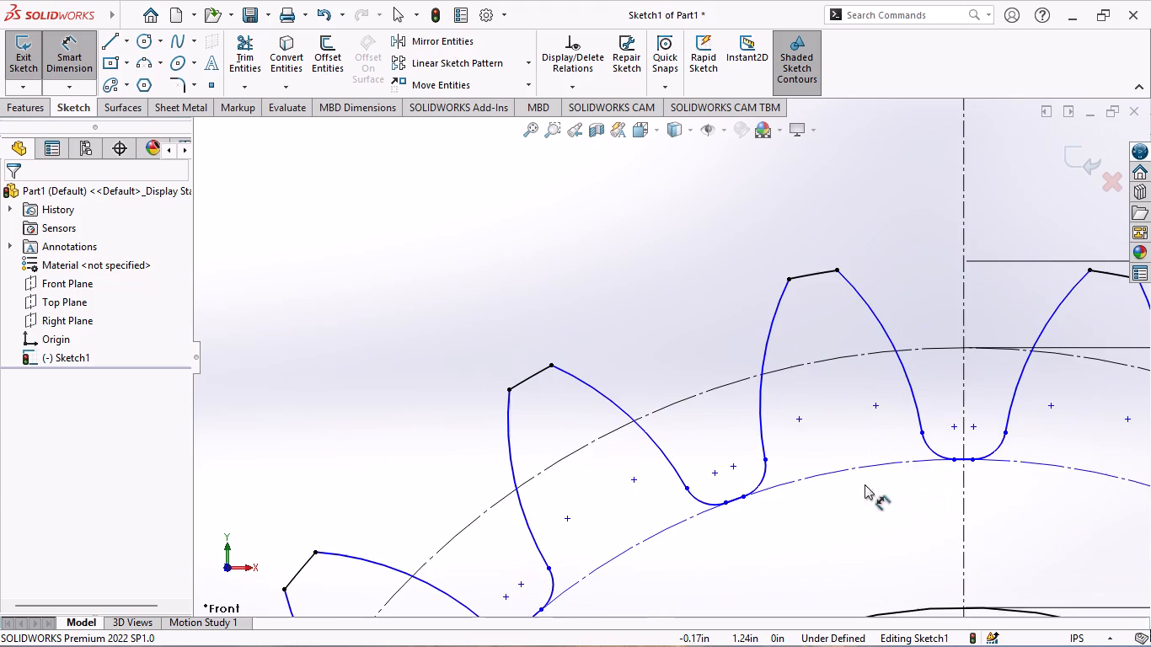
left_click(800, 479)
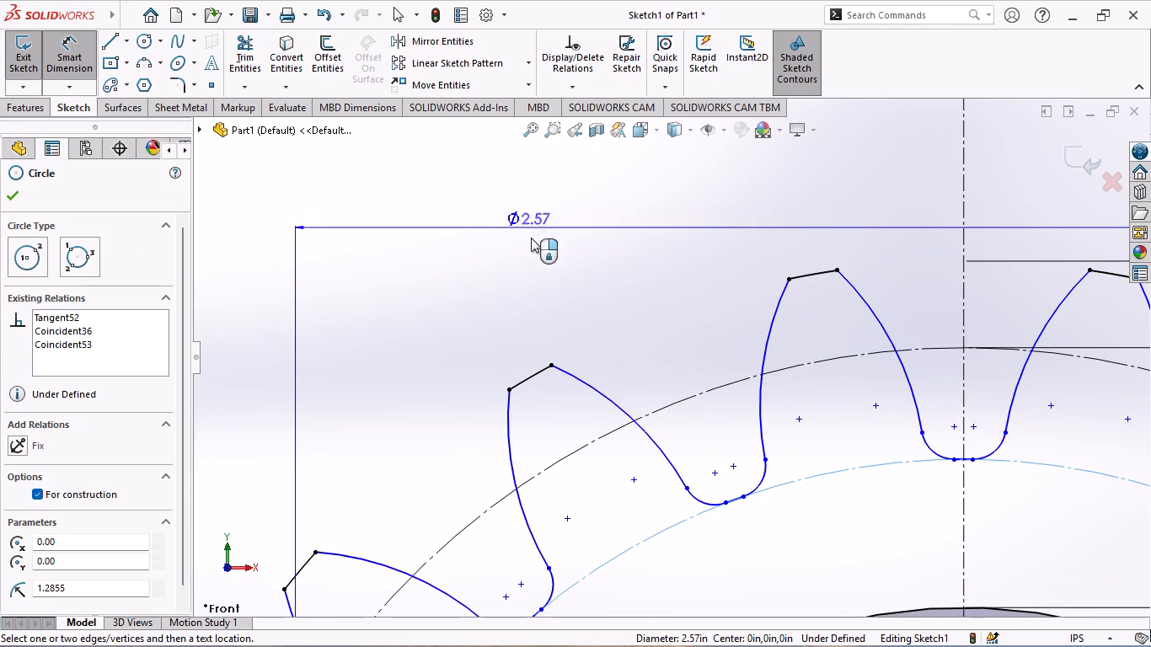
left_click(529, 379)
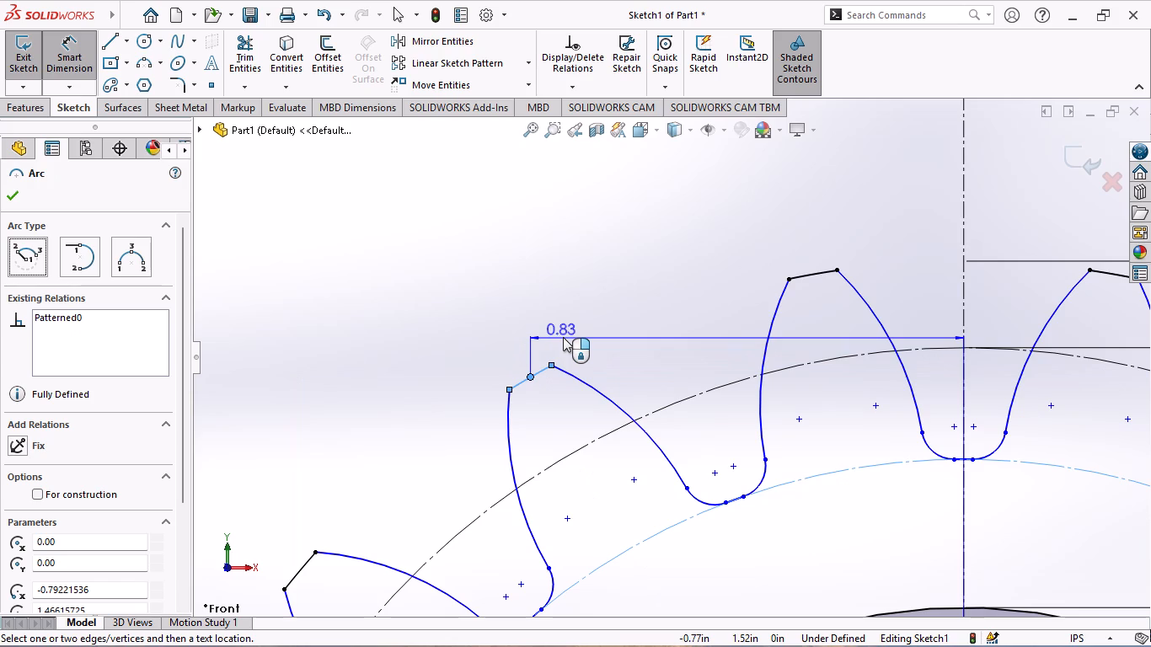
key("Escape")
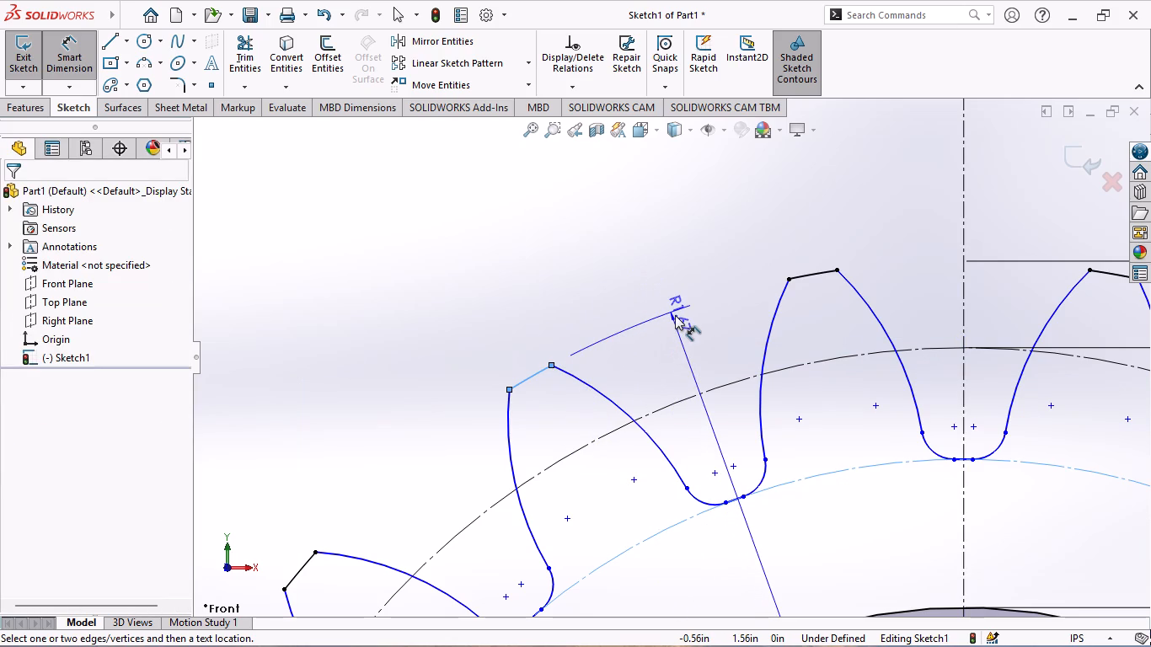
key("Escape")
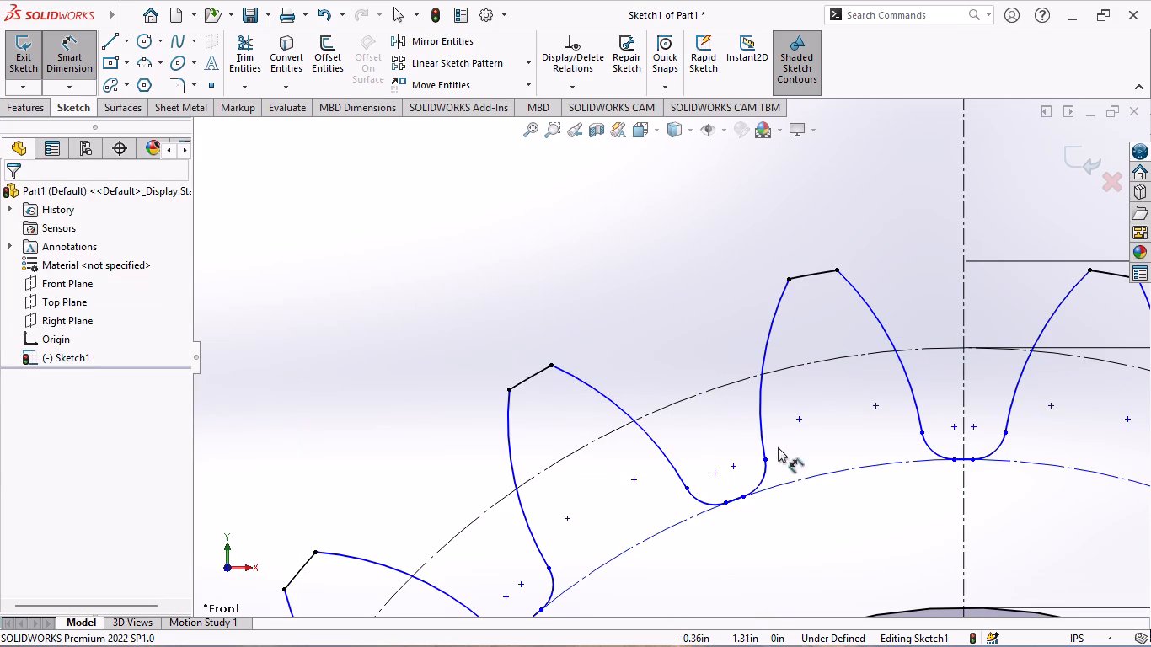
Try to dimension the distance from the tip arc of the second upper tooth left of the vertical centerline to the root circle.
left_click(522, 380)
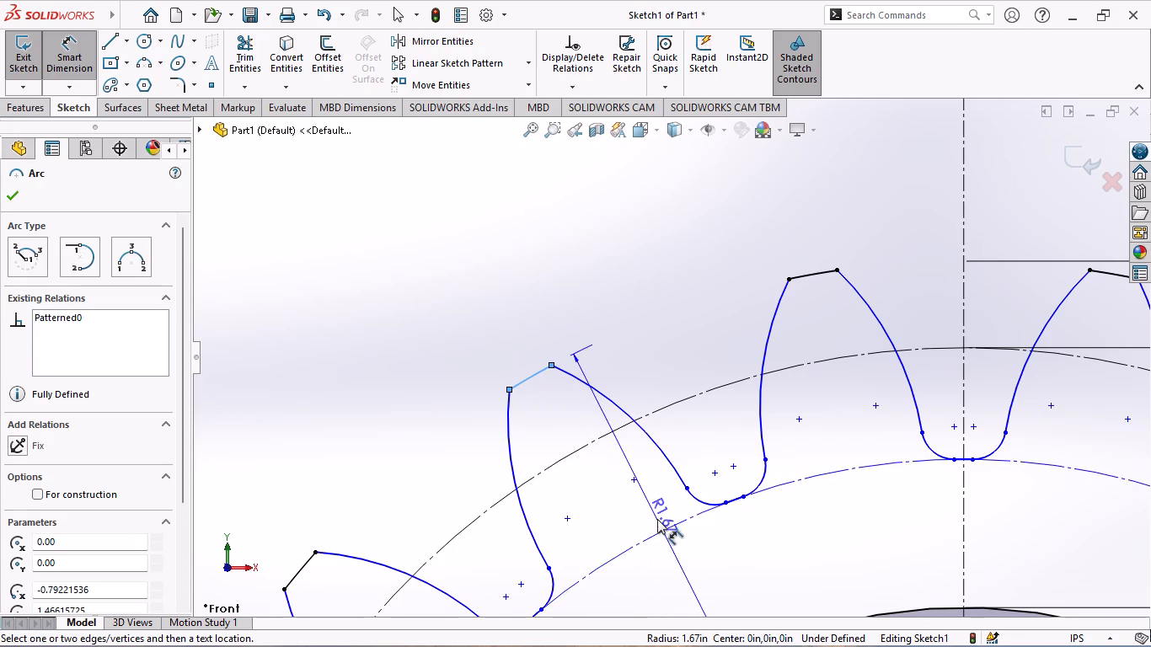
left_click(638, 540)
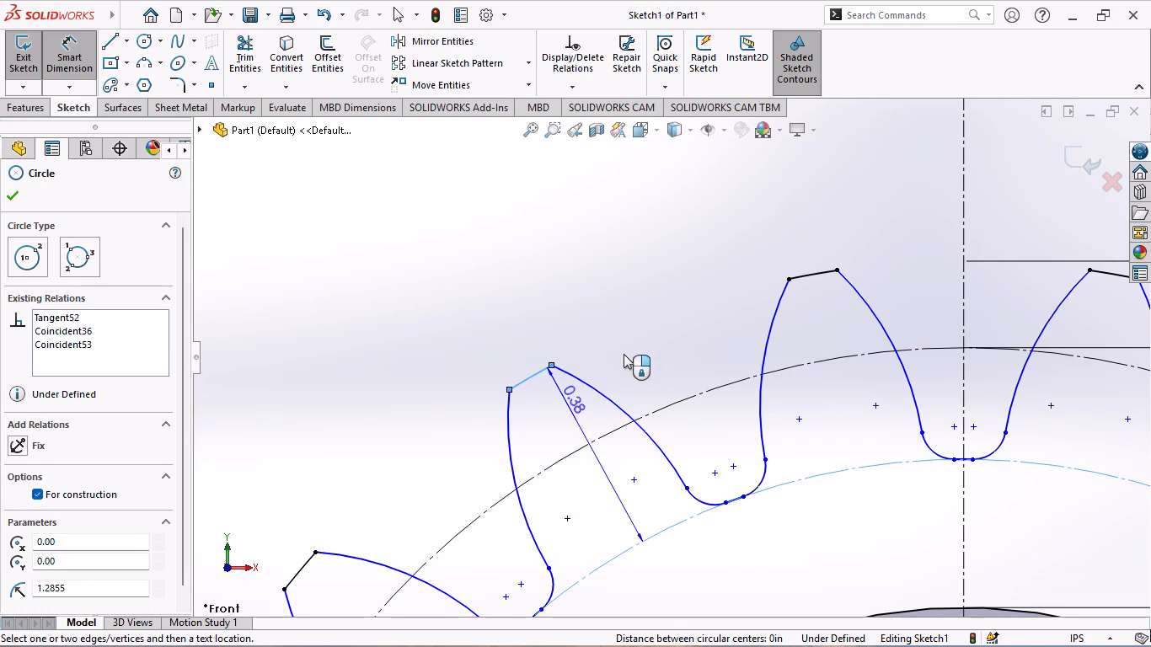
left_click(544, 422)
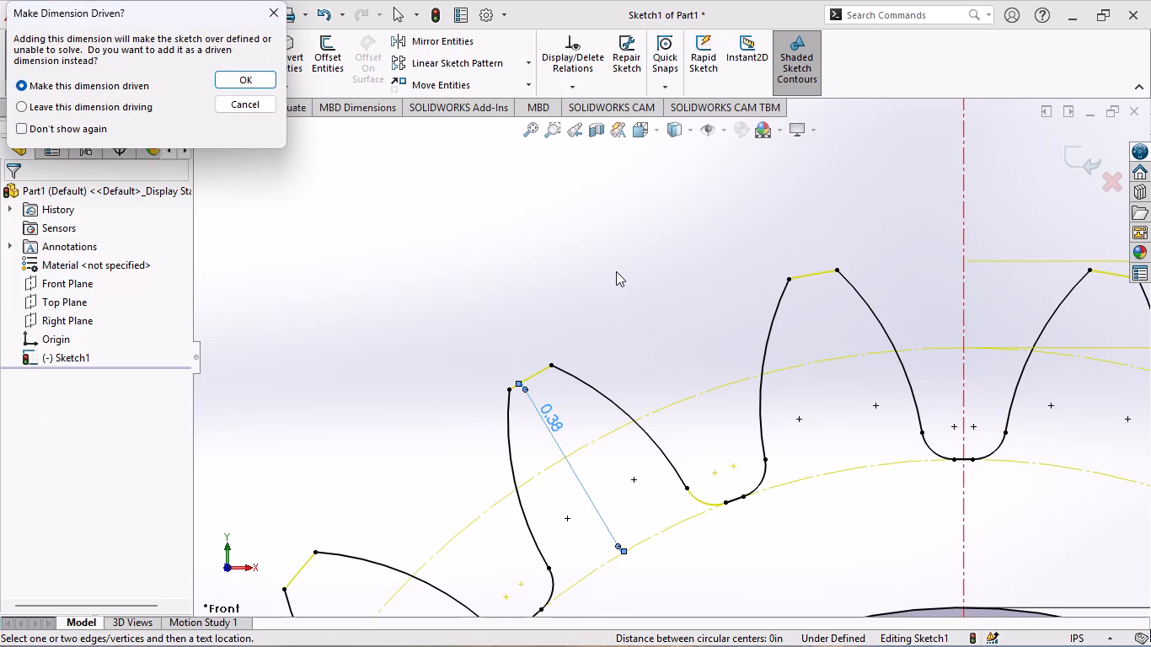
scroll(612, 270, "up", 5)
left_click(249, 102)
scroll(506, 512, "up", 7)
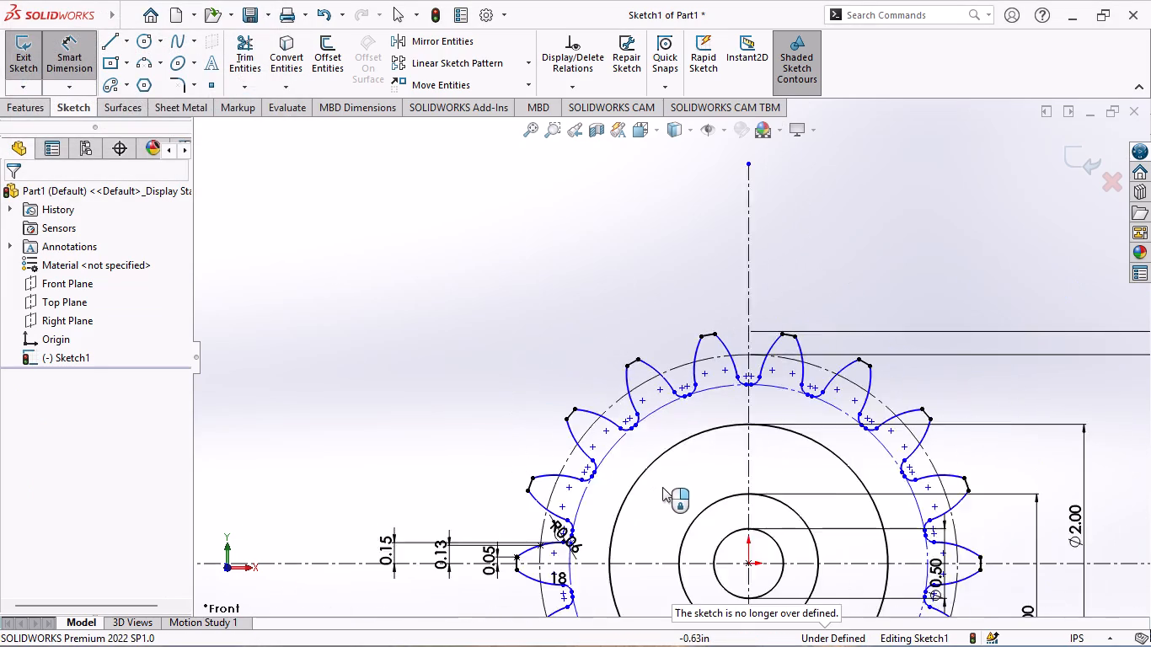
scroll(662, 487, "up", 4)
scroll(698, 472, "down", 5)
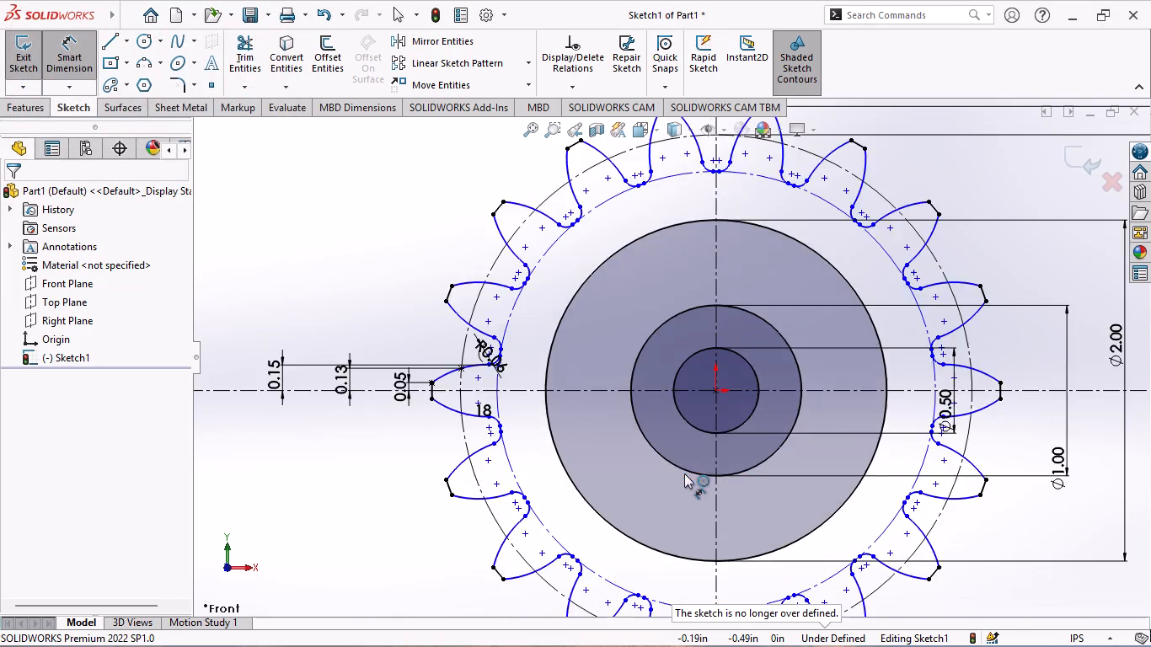
Undo the recent sketch edits back to before the root circle's 0.38 in dimension was deleted.
scroll(716, 476, "up", 3)
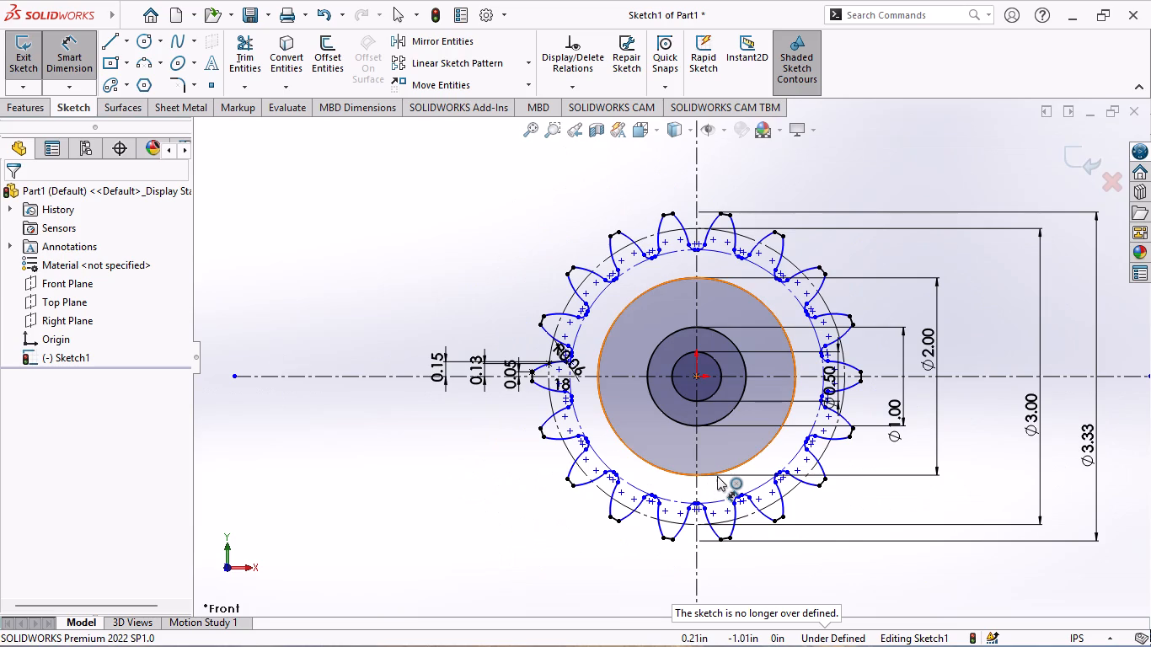
key("ctrl+z")
key("ctrl+z")
key("ctrl+z")
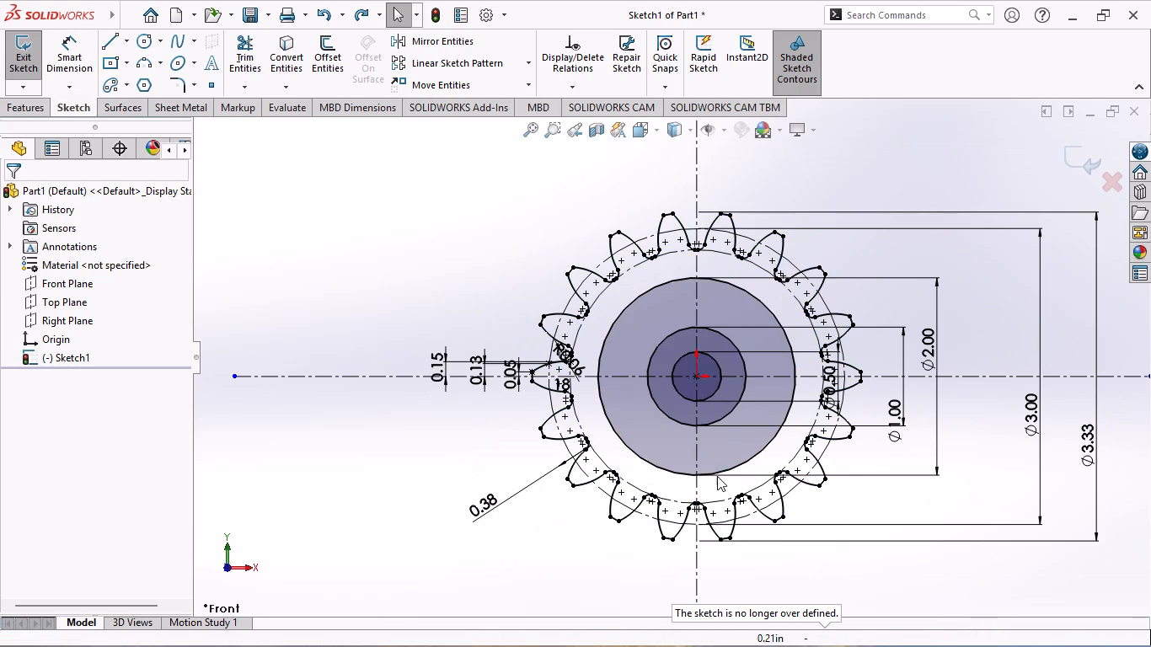
key("ctrl+z")
key("ctrl+z")
key("ctrl+z")
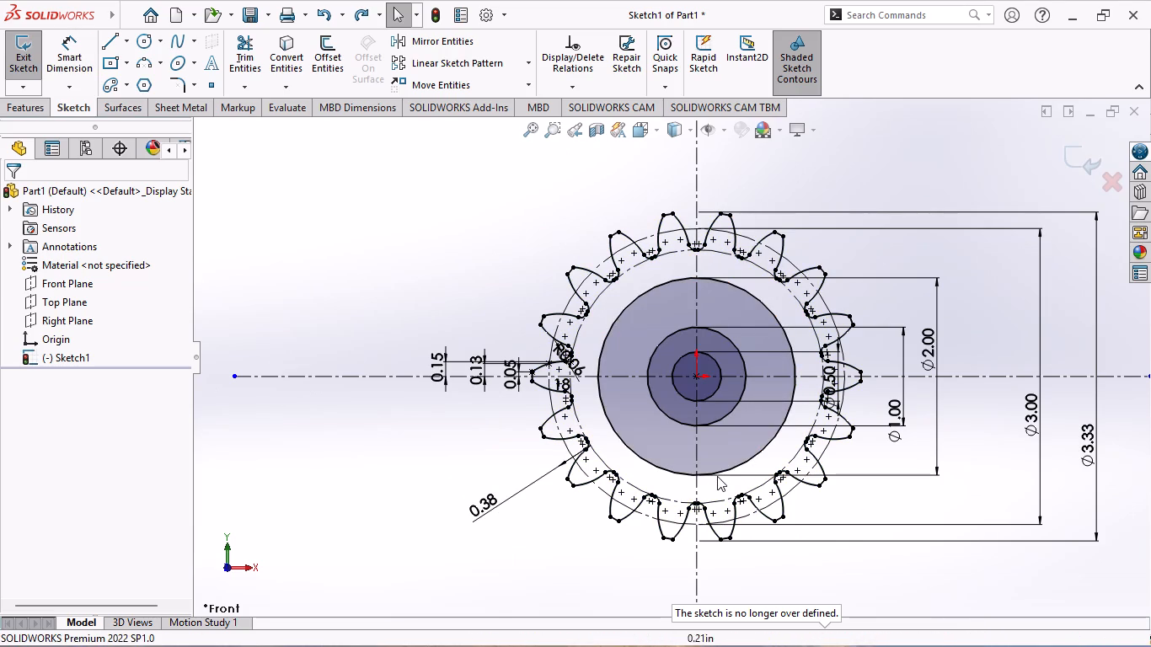
key("ctrl+z")
key("ctrl+z")
key("ctrl+z")
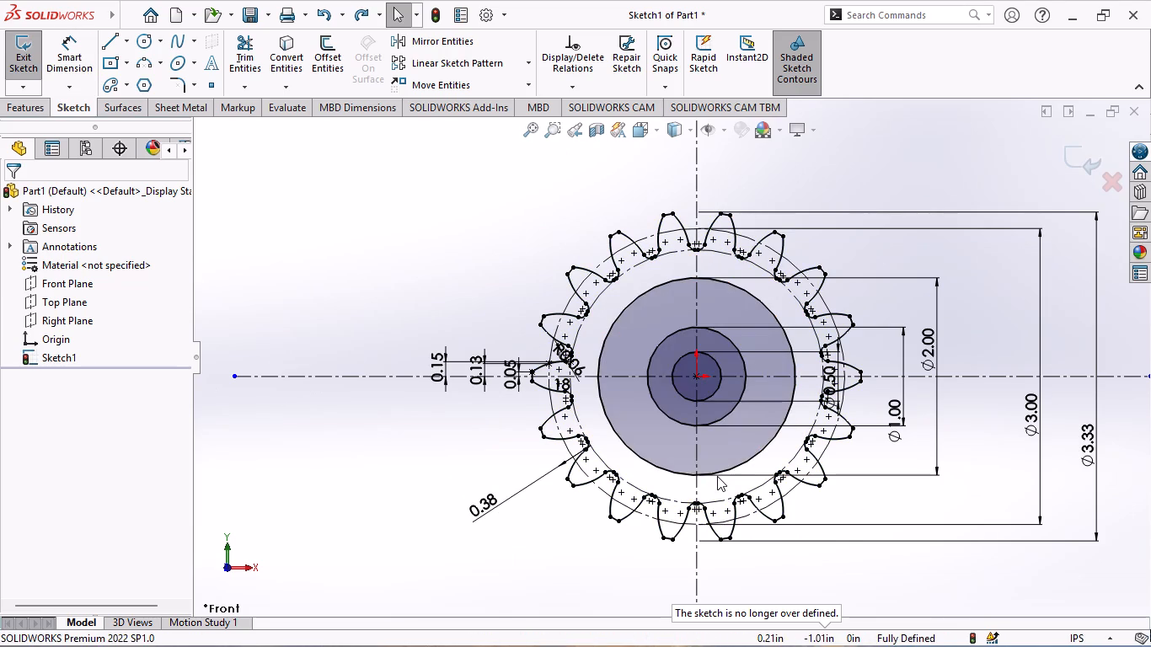
key("ctrl+z")
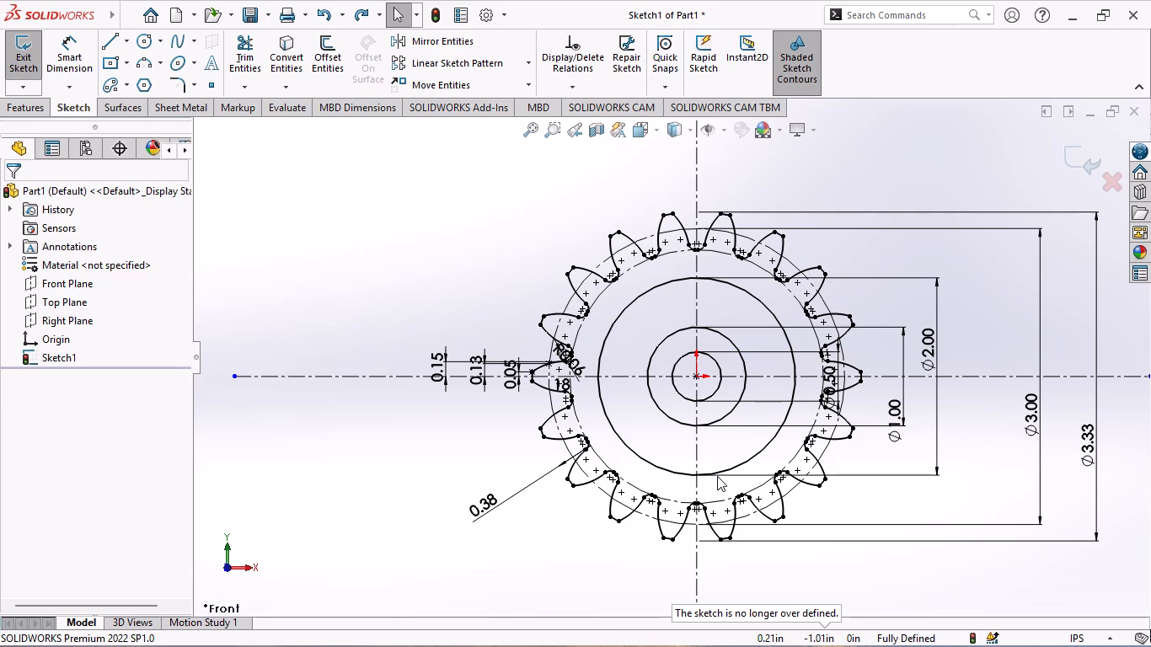
Examine the root gaps between the gear teeth along the lower and upper parts of the root circle.
scroll(717, 476, "down", 6)
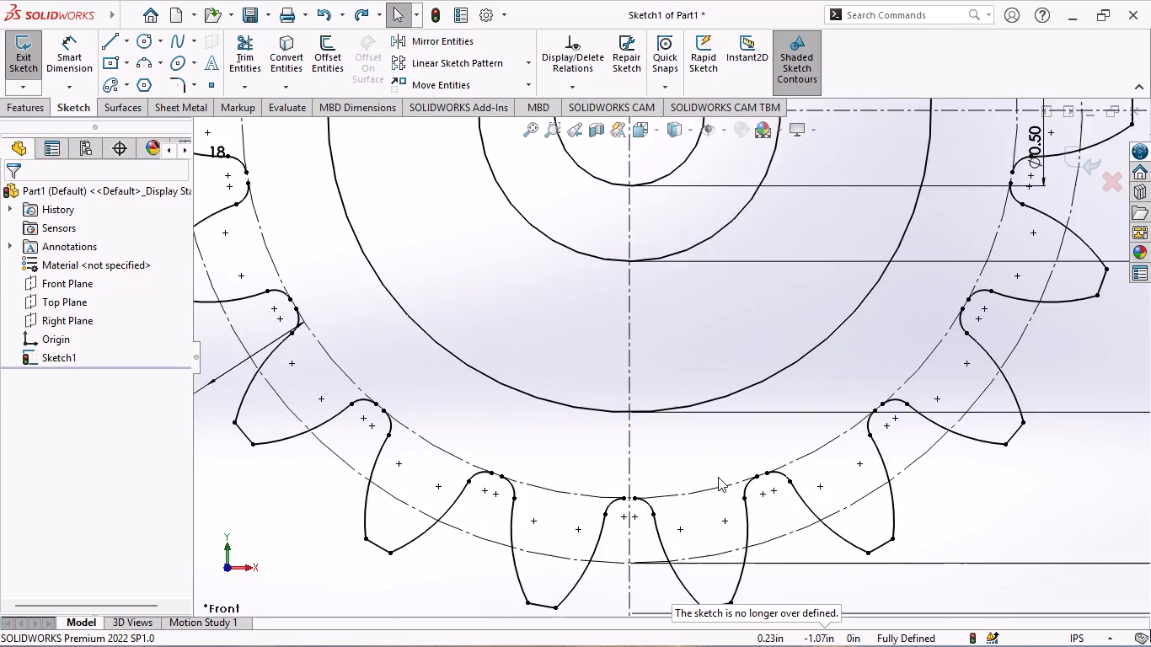
scroll(718, 477, "down", 3)
scroll(718, 477, "up", 10)
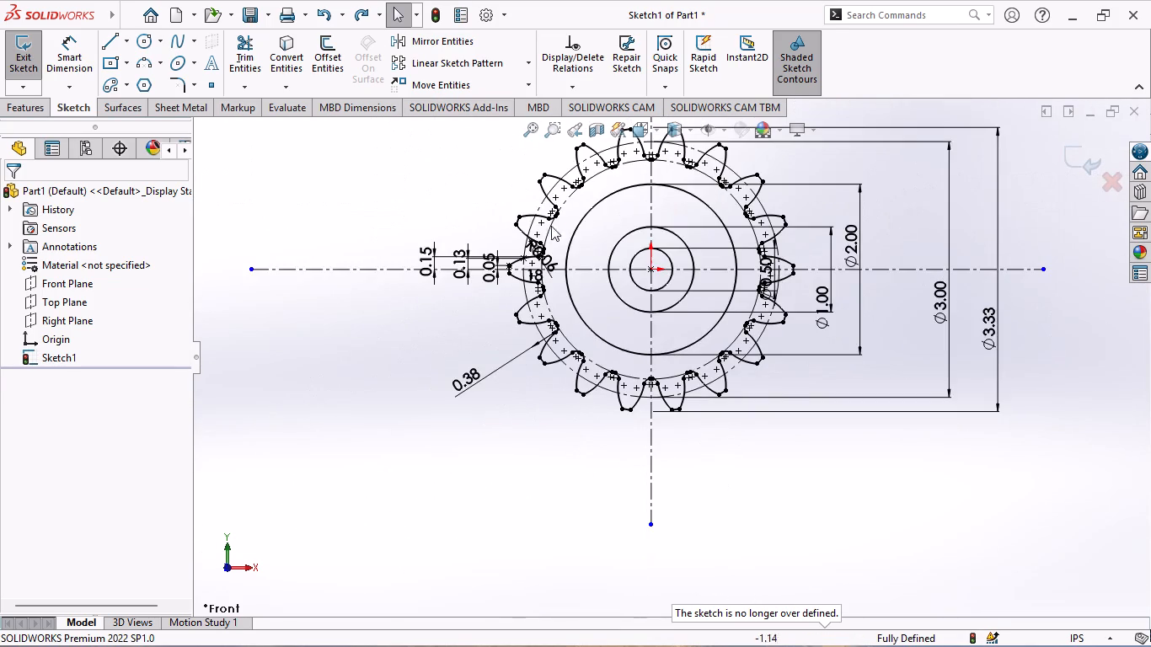
scroll(539, 214, "up", 2)
scroll(544, 209, "down", 2)
scroll(634, 235, "down", 2)
scroll(692, 292, "down", 3)
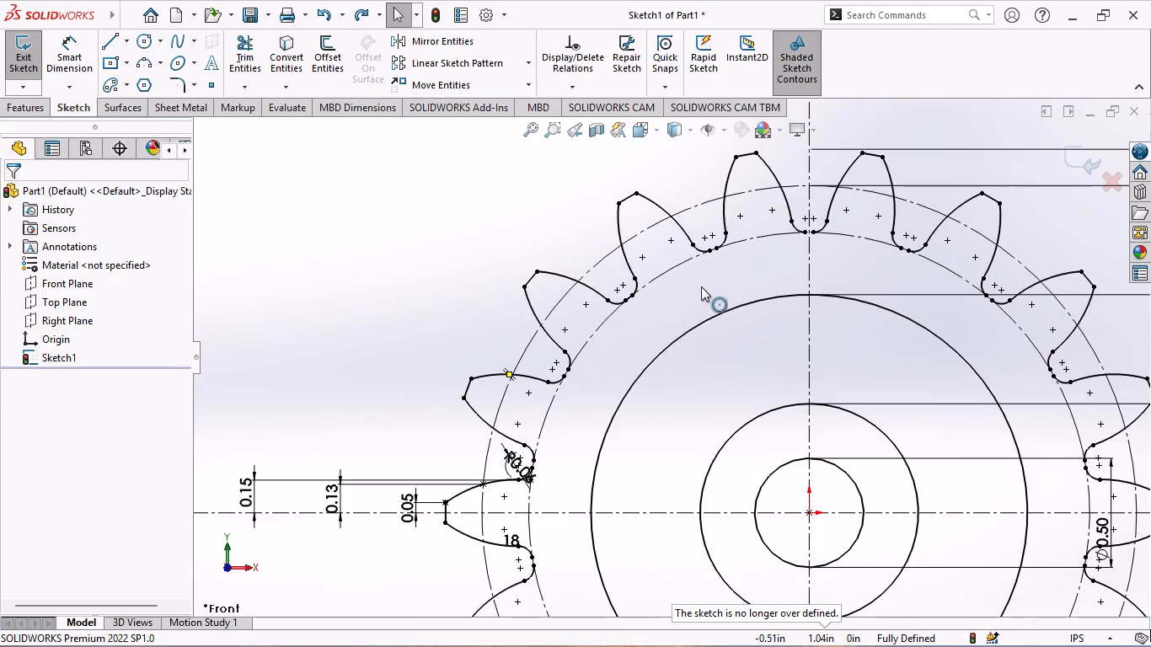
scroll(720, 275, "down", 6)
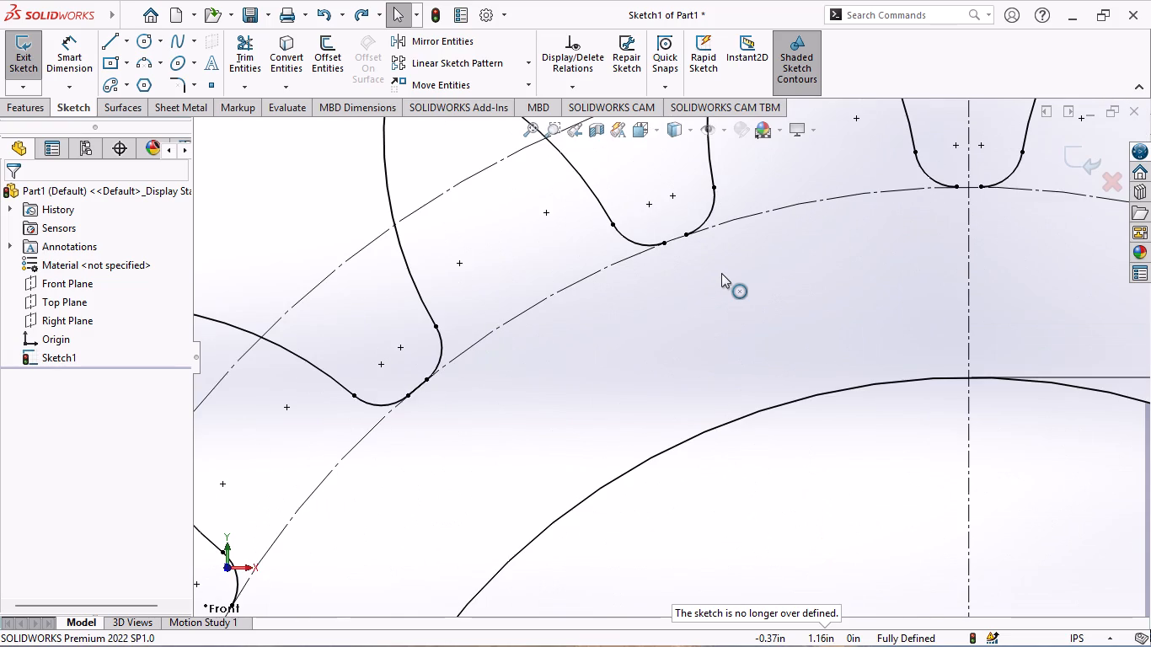
scroll(721, 273, "down", 2)
scroll(721, 273, "up", 5)
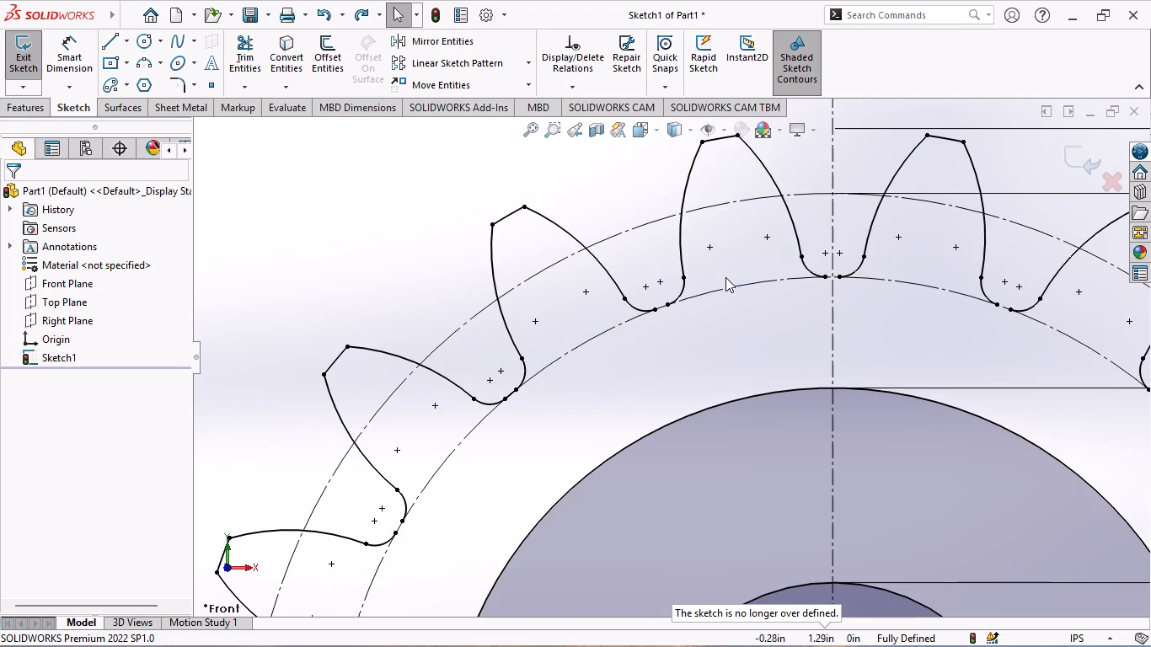
Change the root circle from construction geometry to a solid sketch circle.
left_click(725, 286)
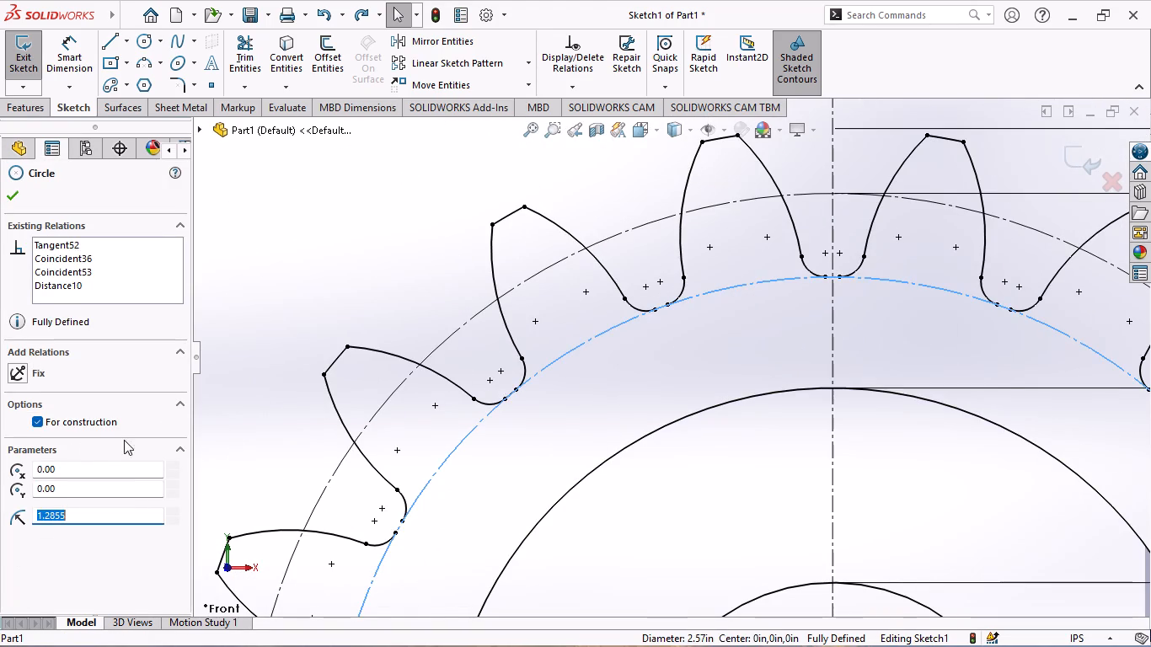
scroll(592, 431, "up", 4)
scroll(486, 552, "down", 8)
scroll(630, 404, "down", 2)
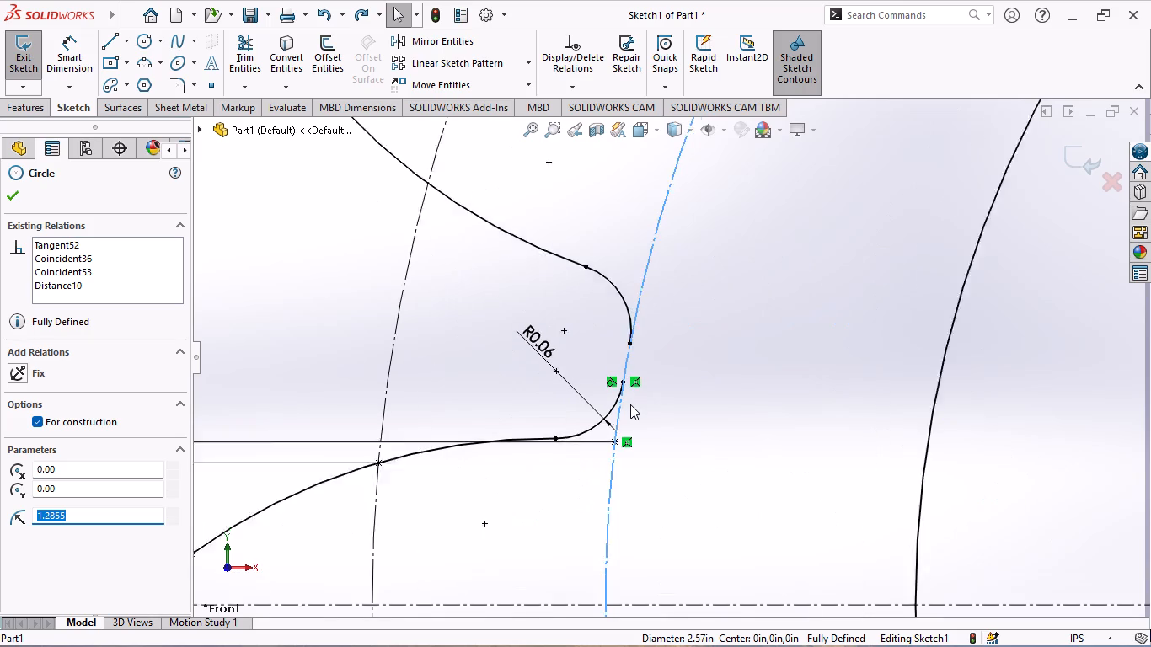
scroll(636, 361, "down", 3)
scroll(636, 361, "up", 9)
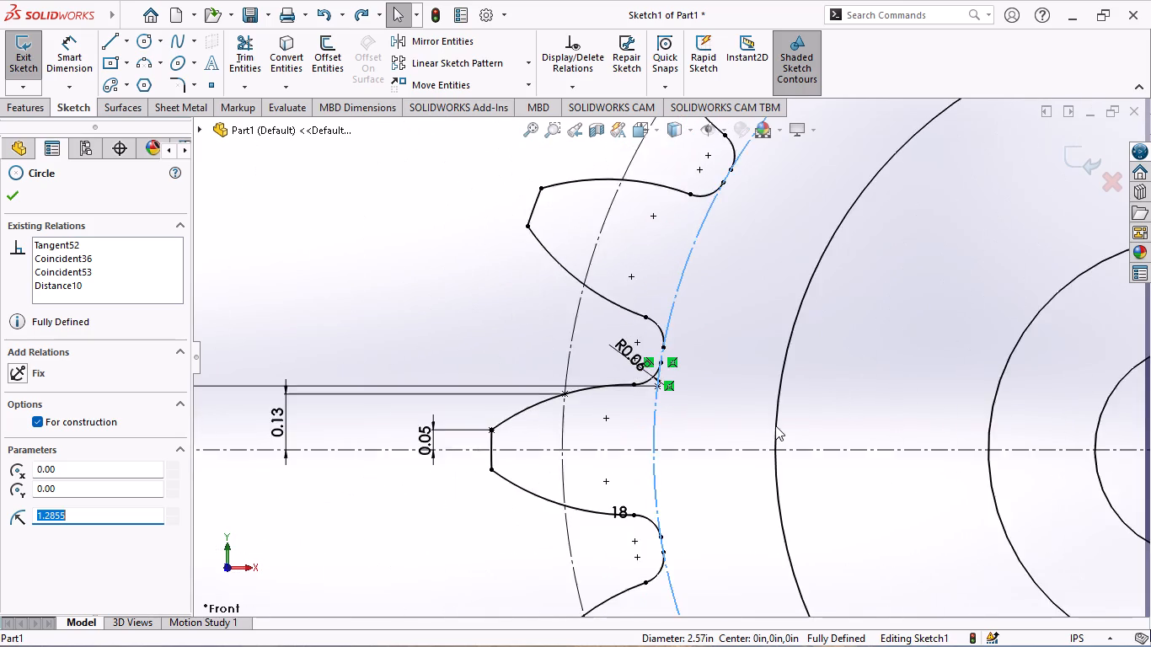
scroll(775, 425, "up", 5)
scroll(795, 515, "down", 3)
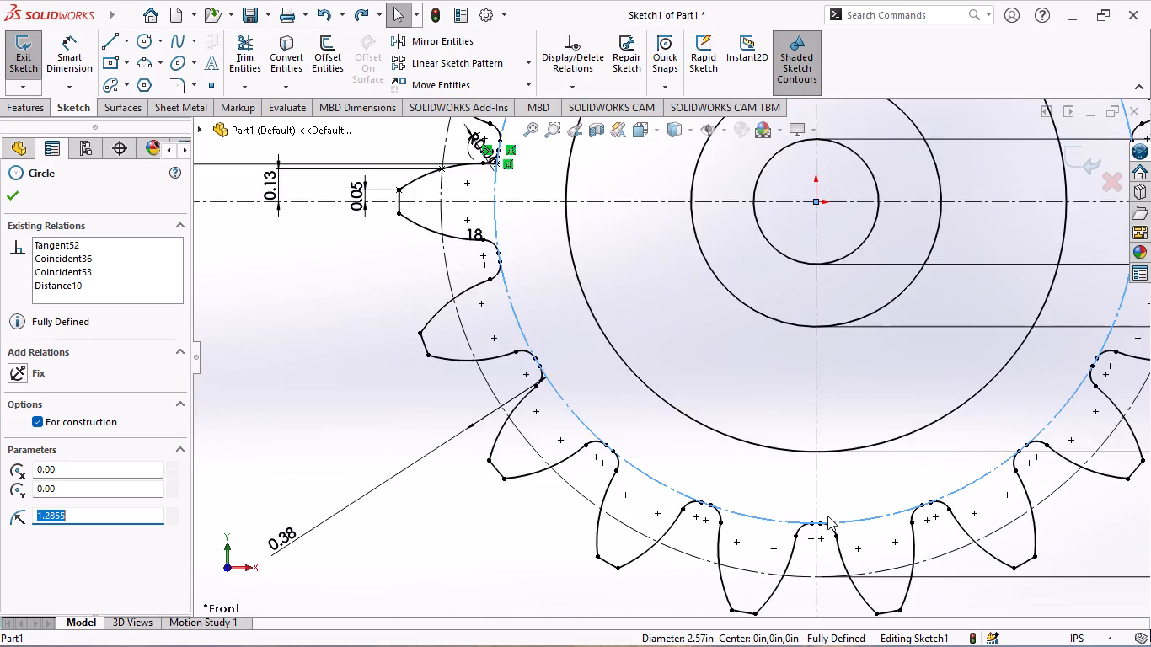
scroll(827, 516, "down", 6)
scroll(720, 424, "down", 2)
scroll(720, 423, "up", 15)
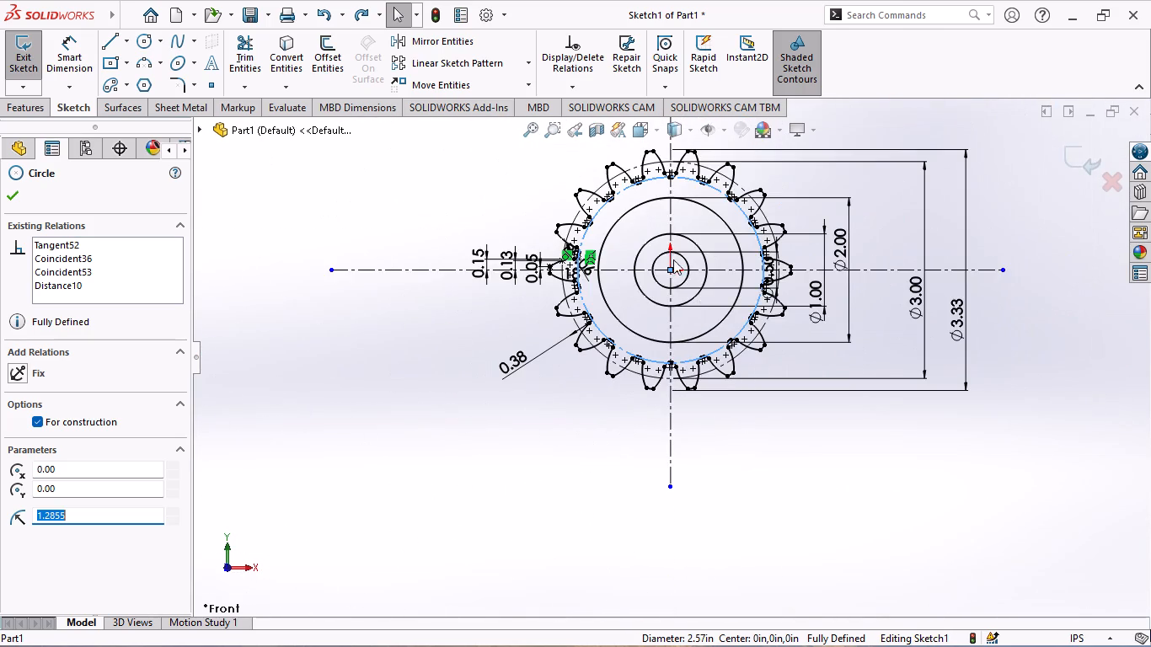
scroll(657, 183, "down", 7)
scroll(715, 265, "down", 2)
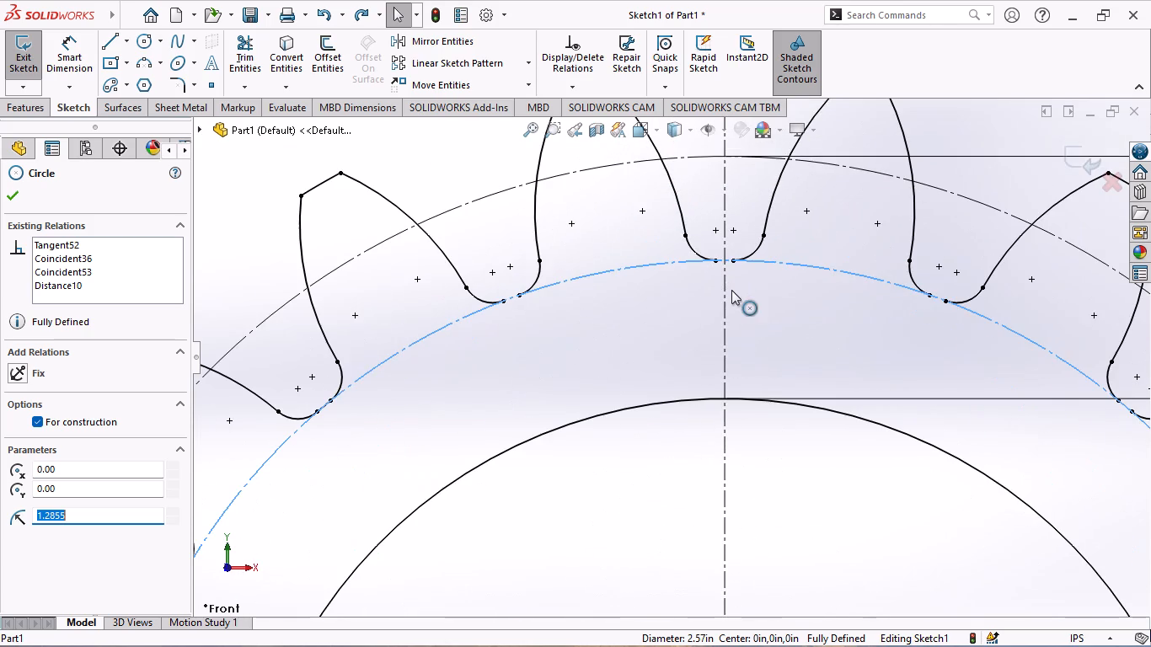
scroll(731, 291, "up", 5)
scroll(755, 357, "up", 4)
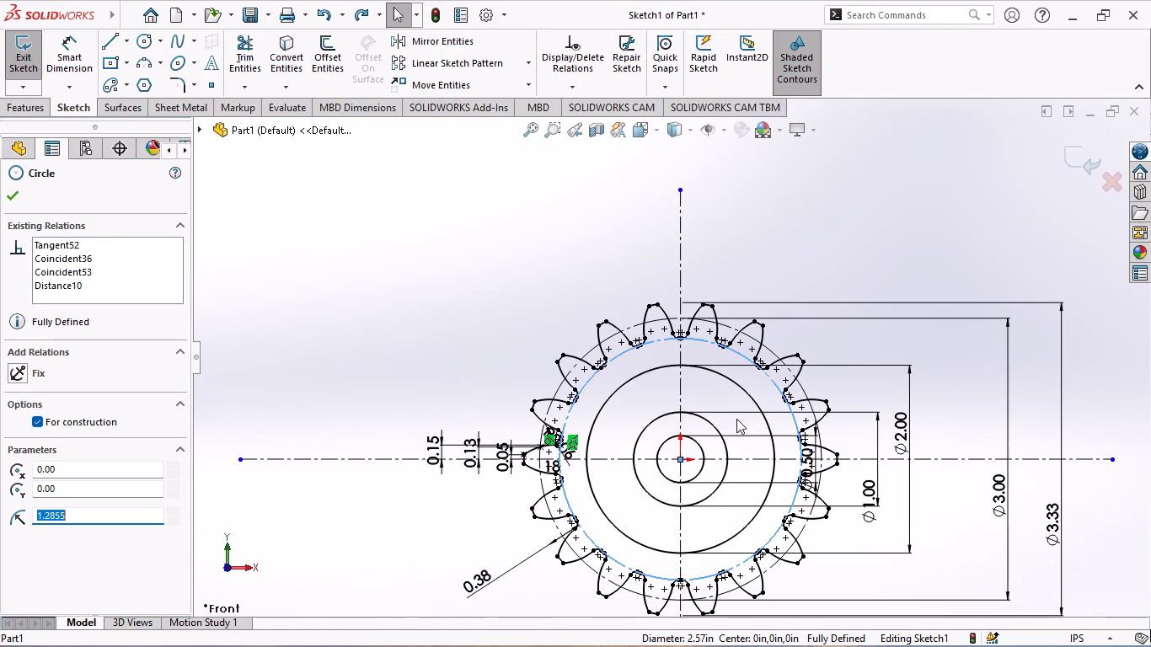
left_click(37, 418)
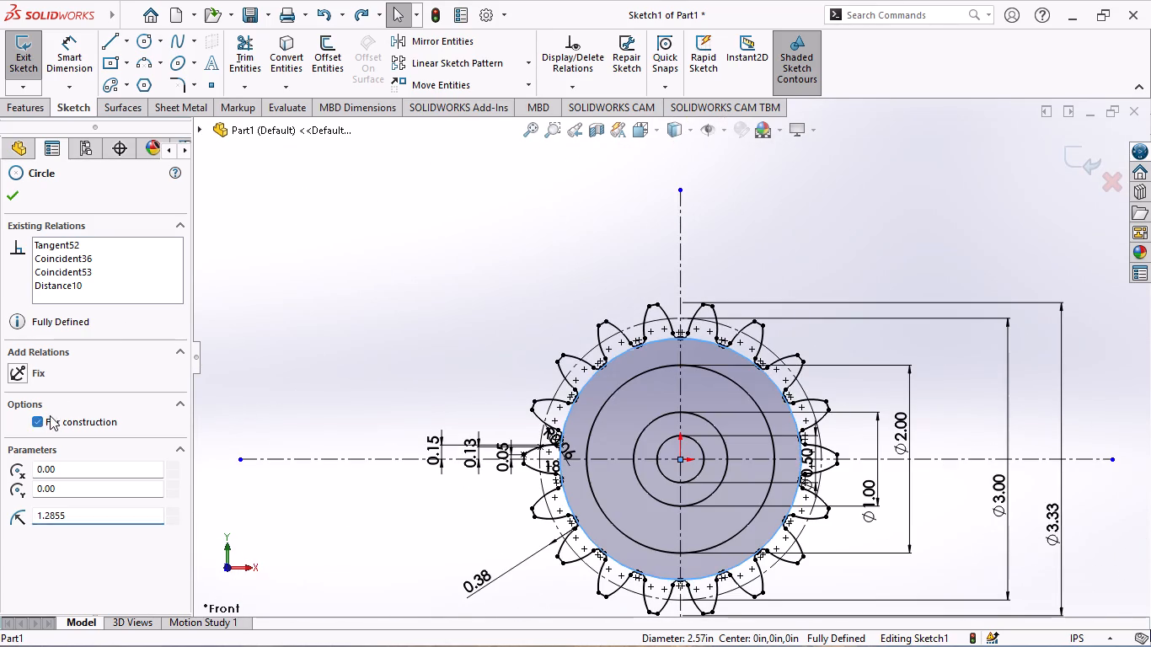
scroll(525, 398, "down", 3)
scroll(650, 405, "down", 6)
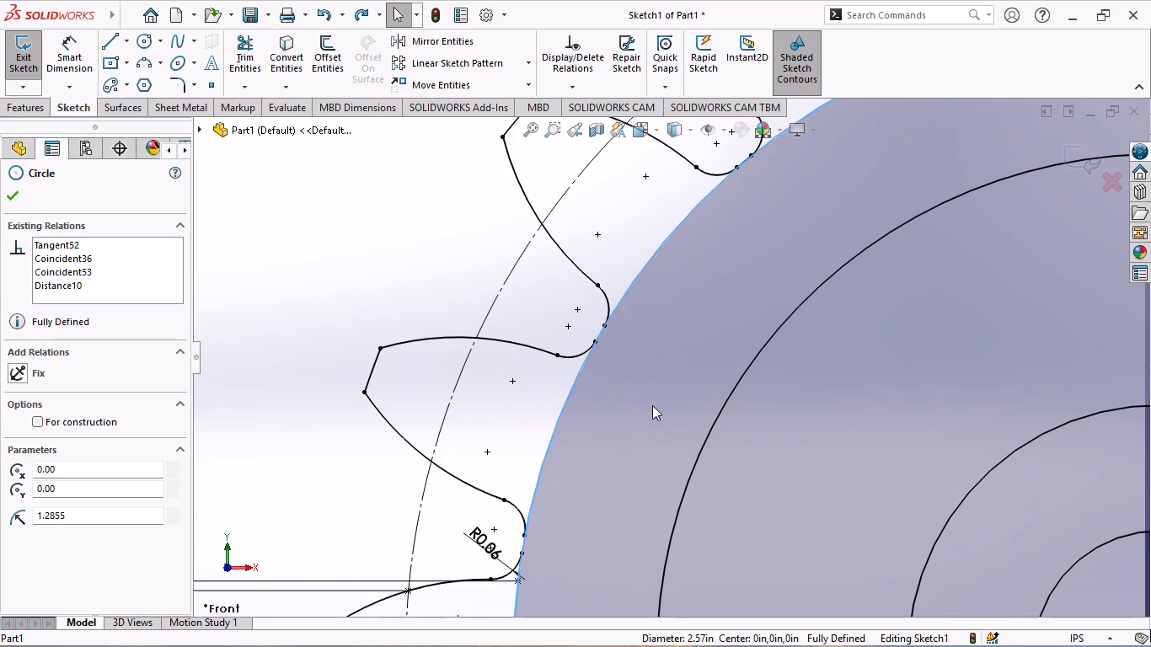
left_click(5, 190)
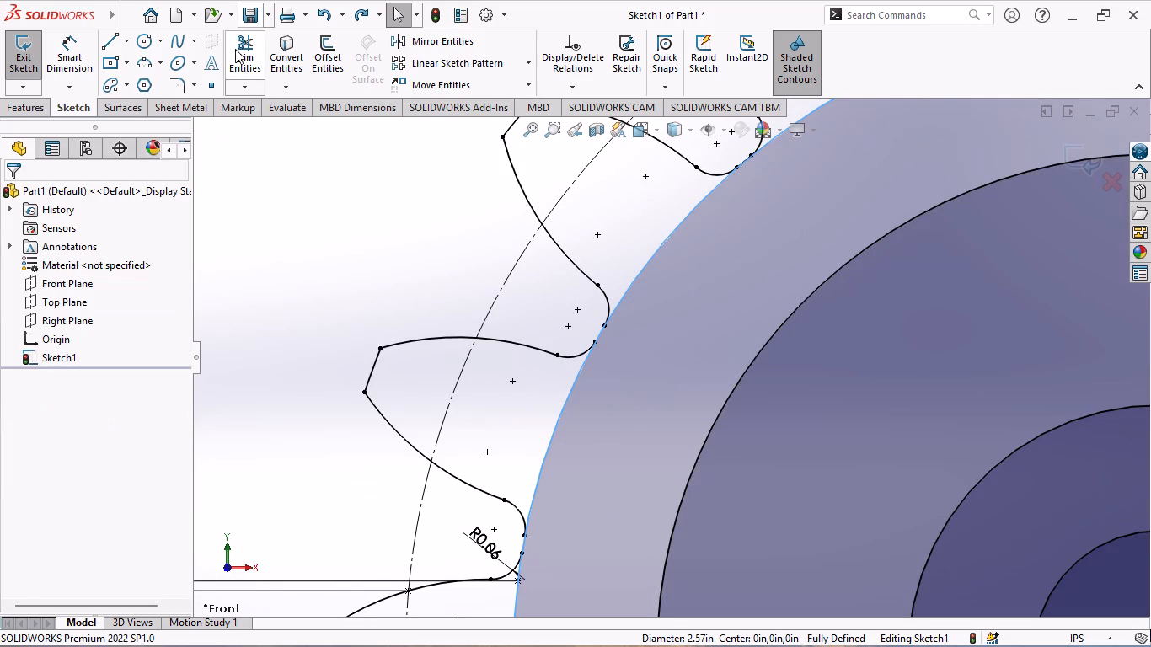
Trim away the root circle arcs beneath the four teeth in the gear's upper-left quadrant, using Trim to closest.
left_click(235, 49)
scroll(525, 356, "up", 2)
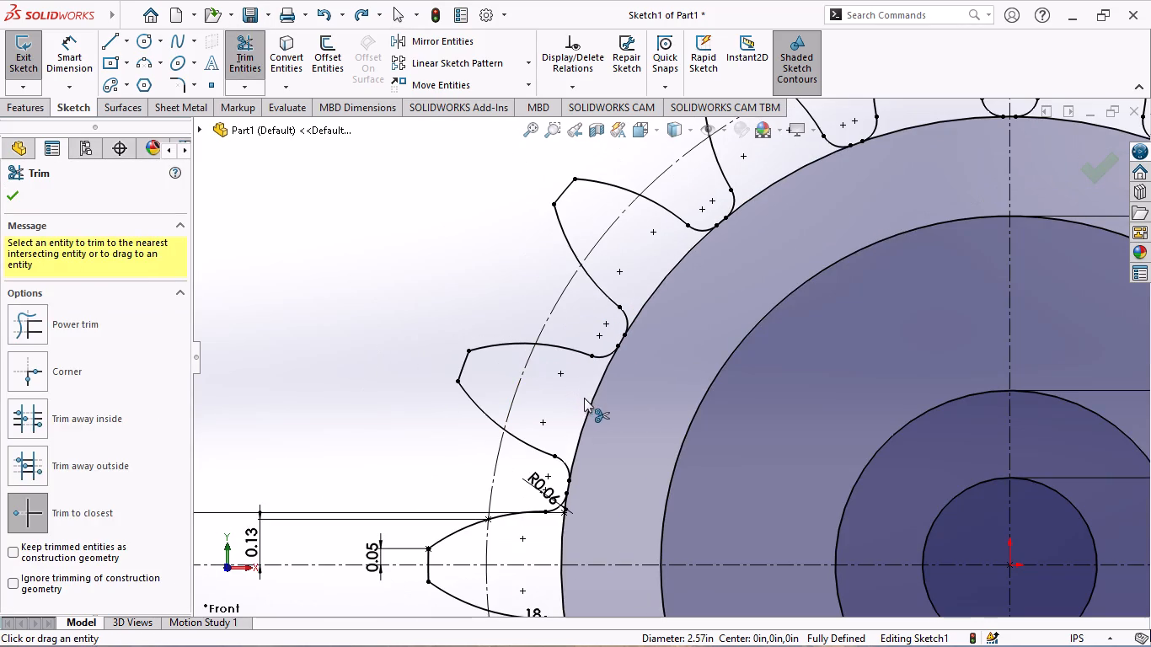
left_click(593, 389)
scroll(623, 333, "down", 5)
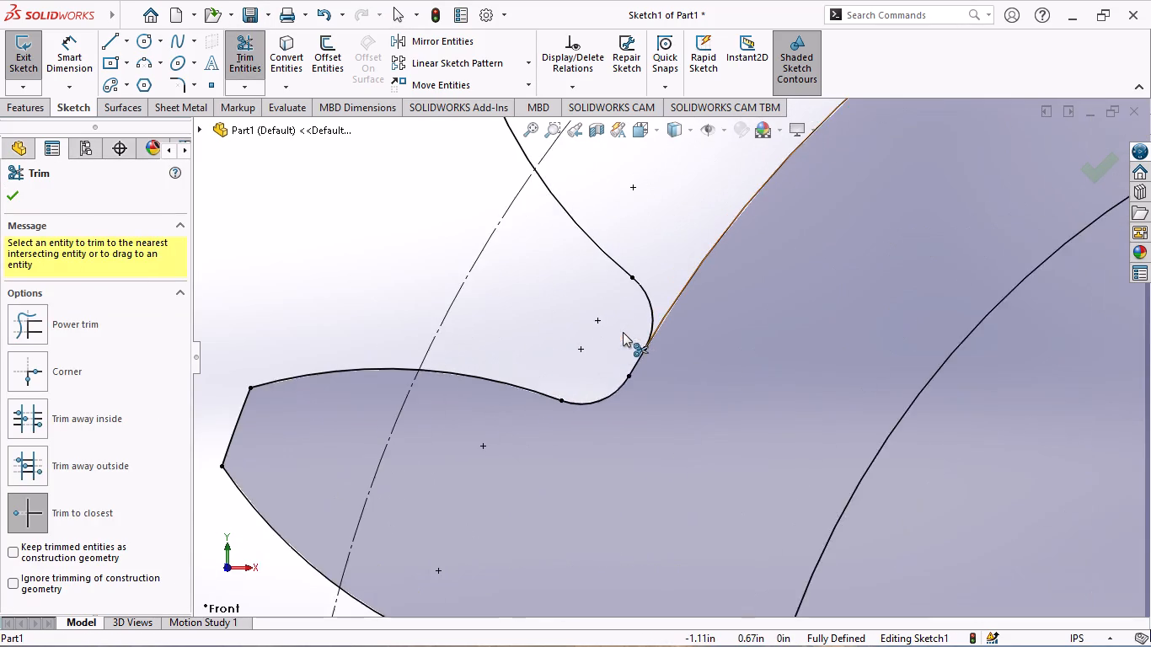
scroll(637, 339, "down", 2)
left_click(680, 303)
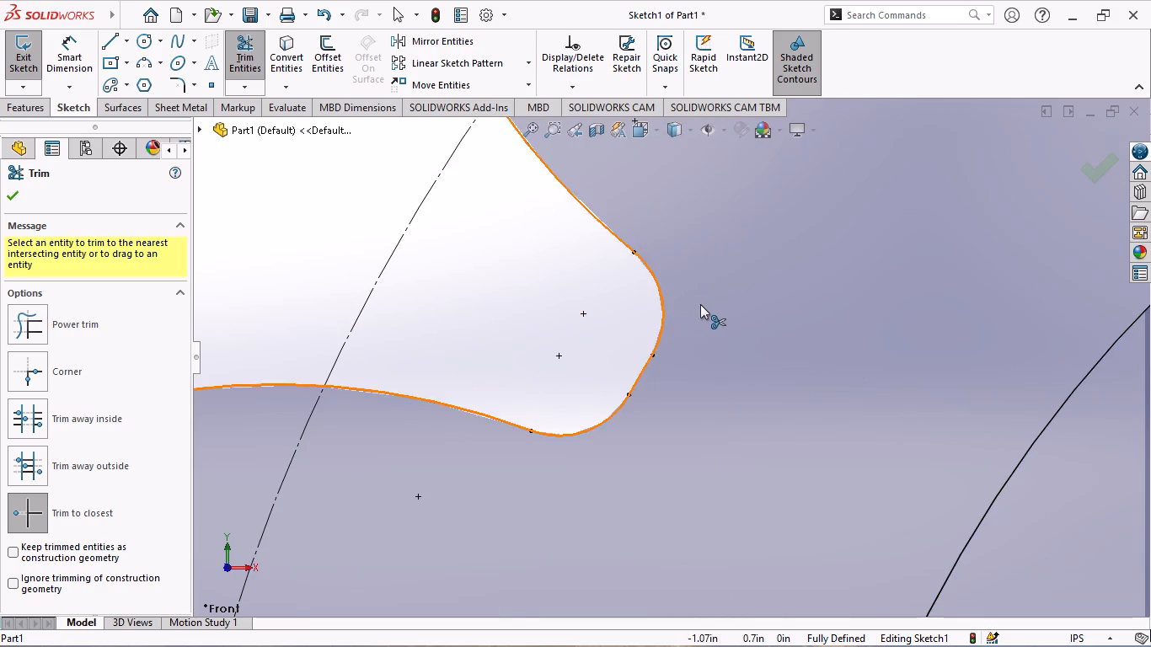
scroll(700, 304, "up", 7)
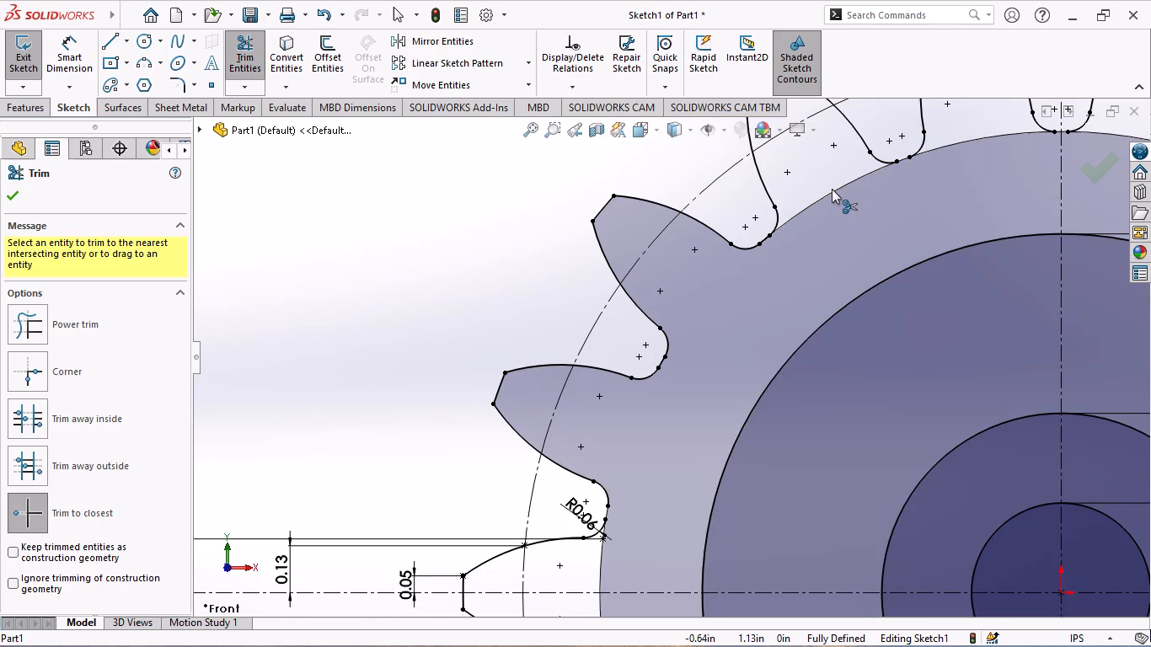
left_click(832, 189)
left_click(971, 140)
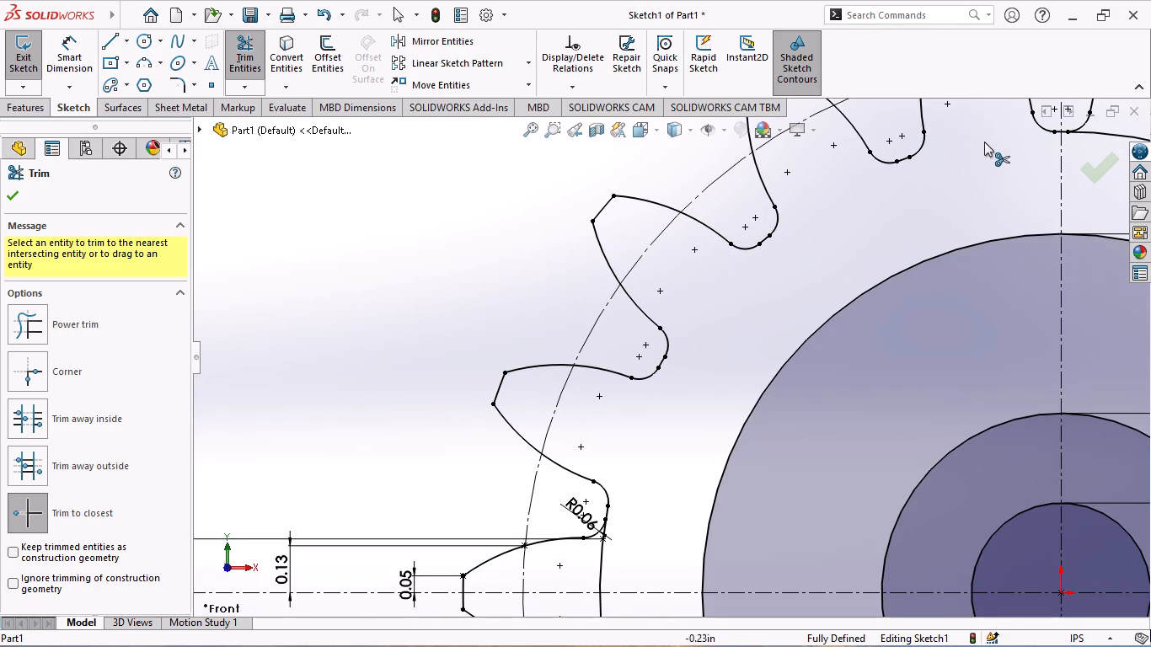
Trim away the root circle arcs beneath the four teeth in the gear's upper-right quadrant.
scroll(989, 142, "up", 2)
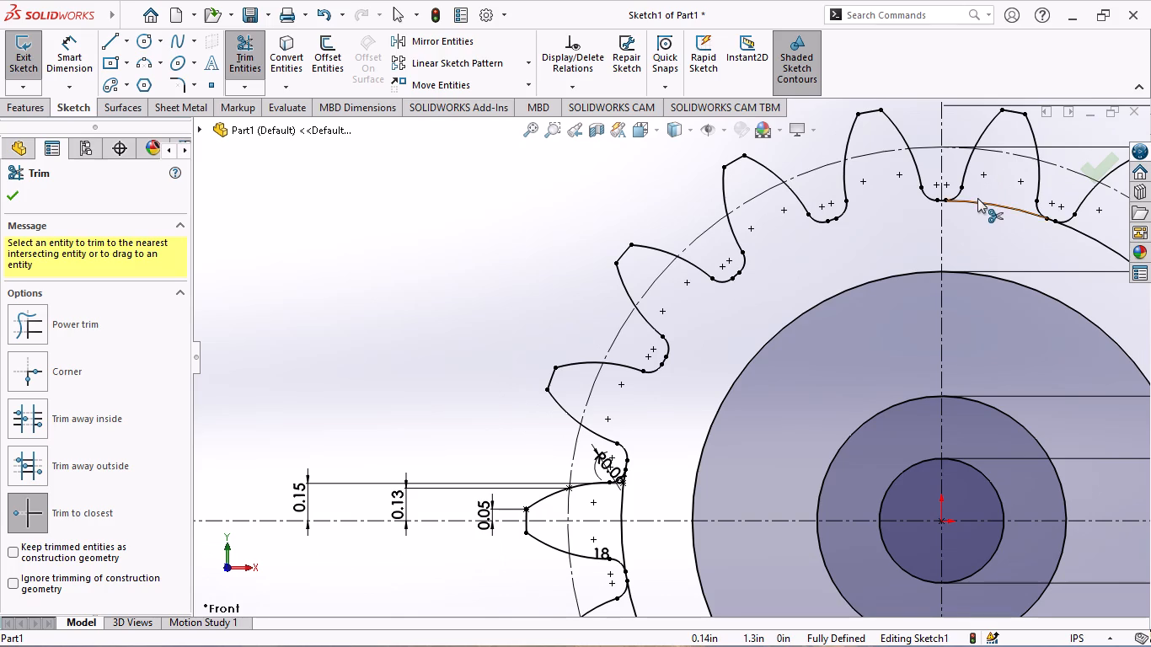
left_click(977, 198)
scroll(1047, 233, "up", 2)
scroll(995, 263, "down", 2)
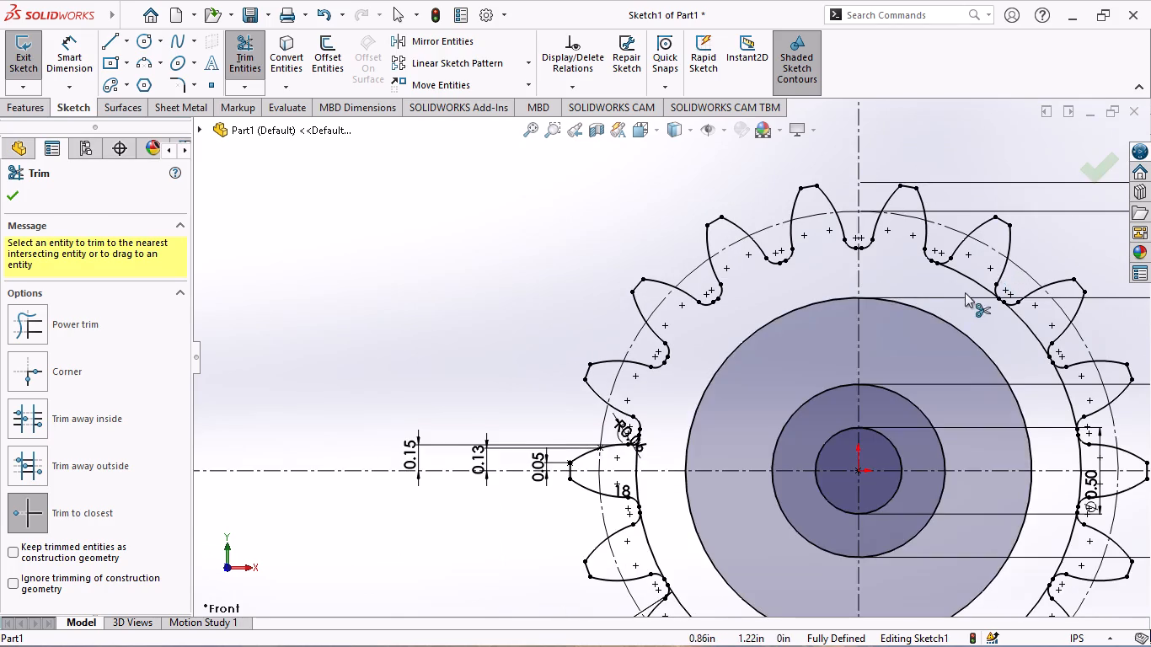
scroll(961, 294, "down", 1)
left_click(887, 291)
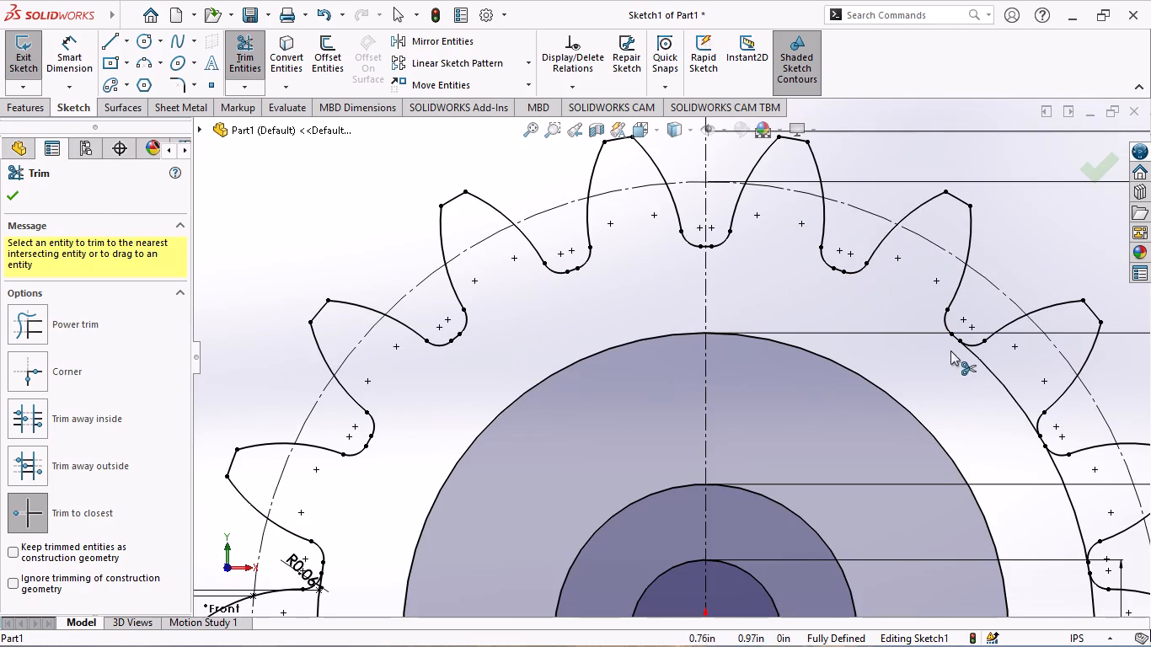
left_click(988, 366)
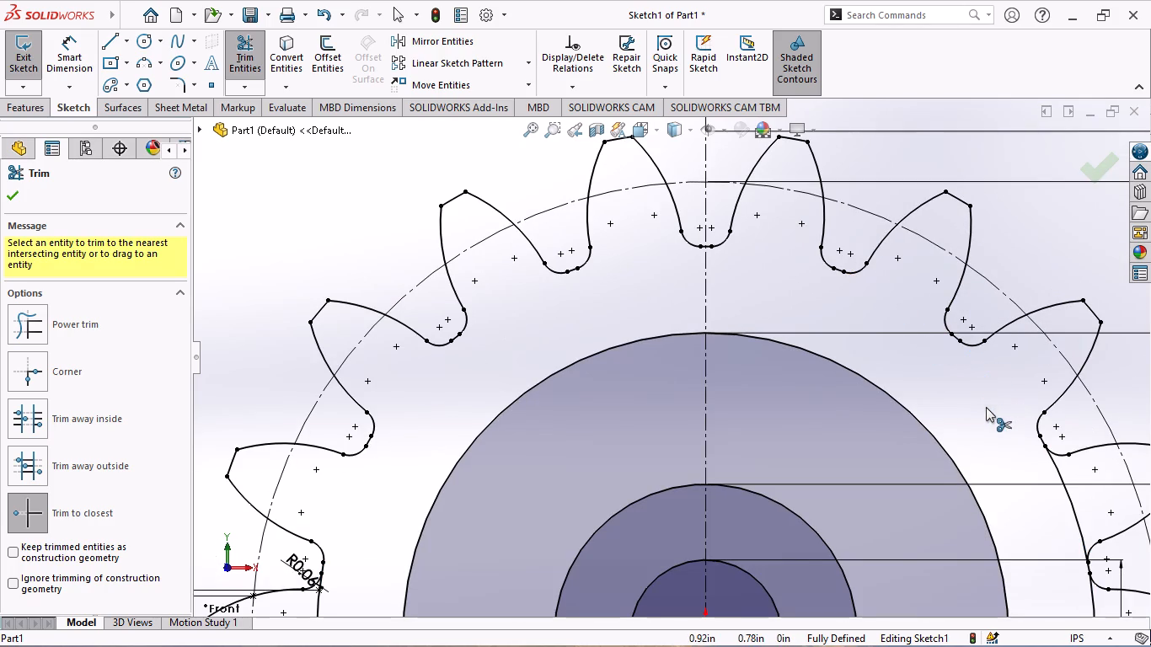
scroll(987, 409, "up", 2)
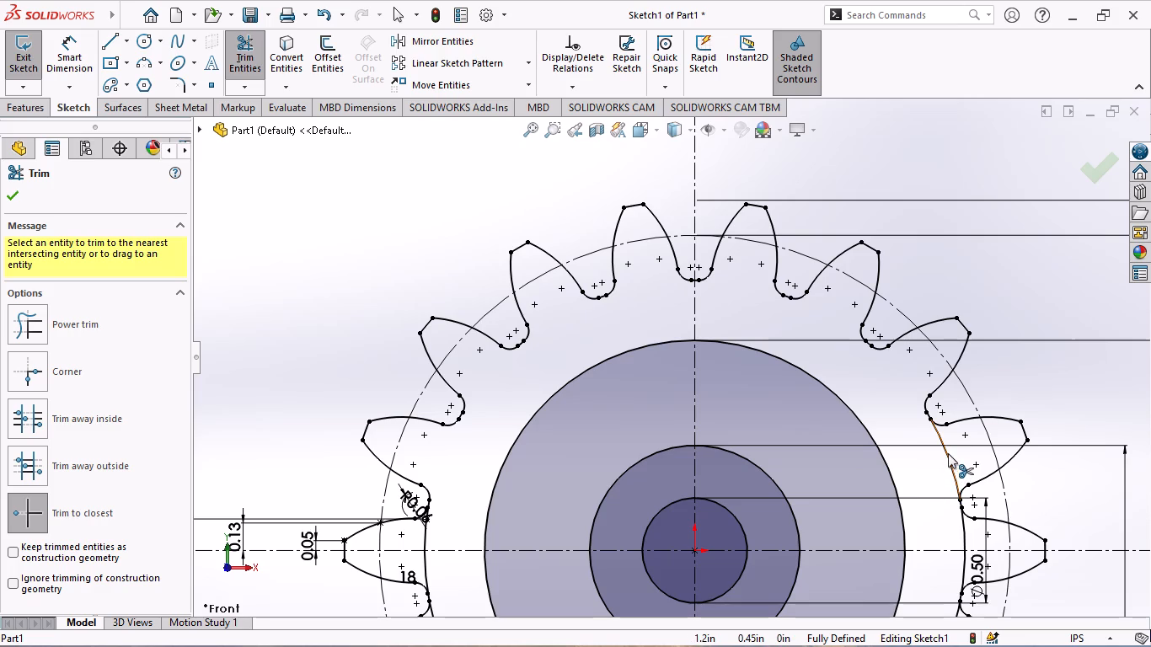
left_click(948, 453)
Trim away both halves of the root circle arc beneath the rightmost tooth, above and below the horizontal centerline.
scroll(950, 536, "down", 3)
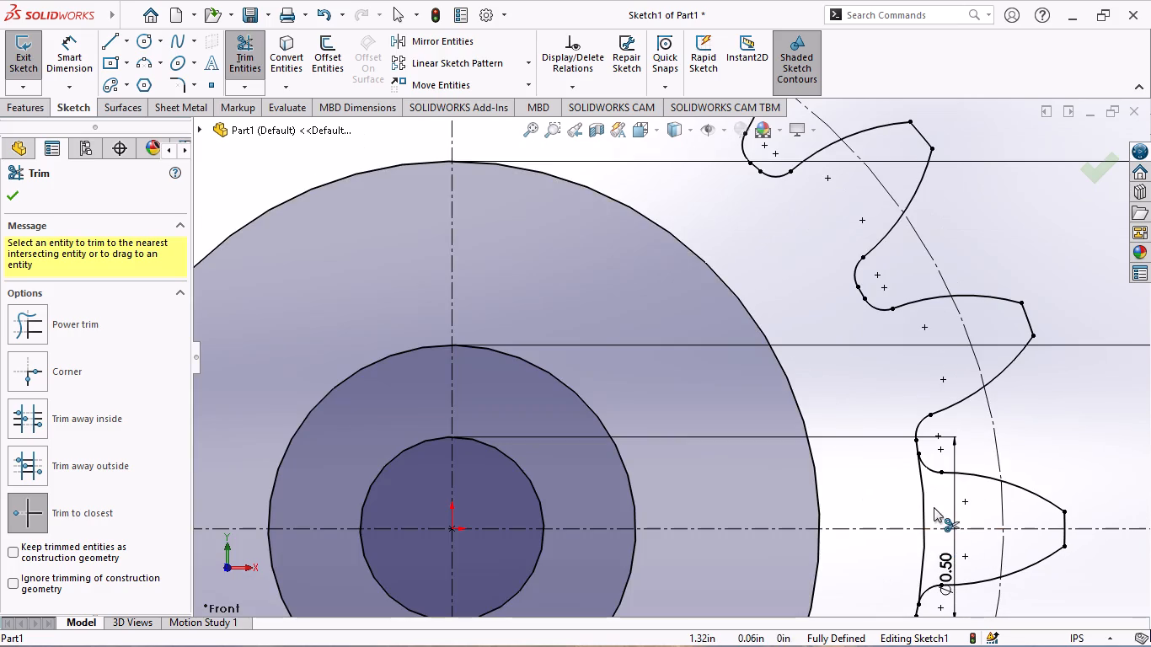
left_click(920, 498)
left_click(922, 562)
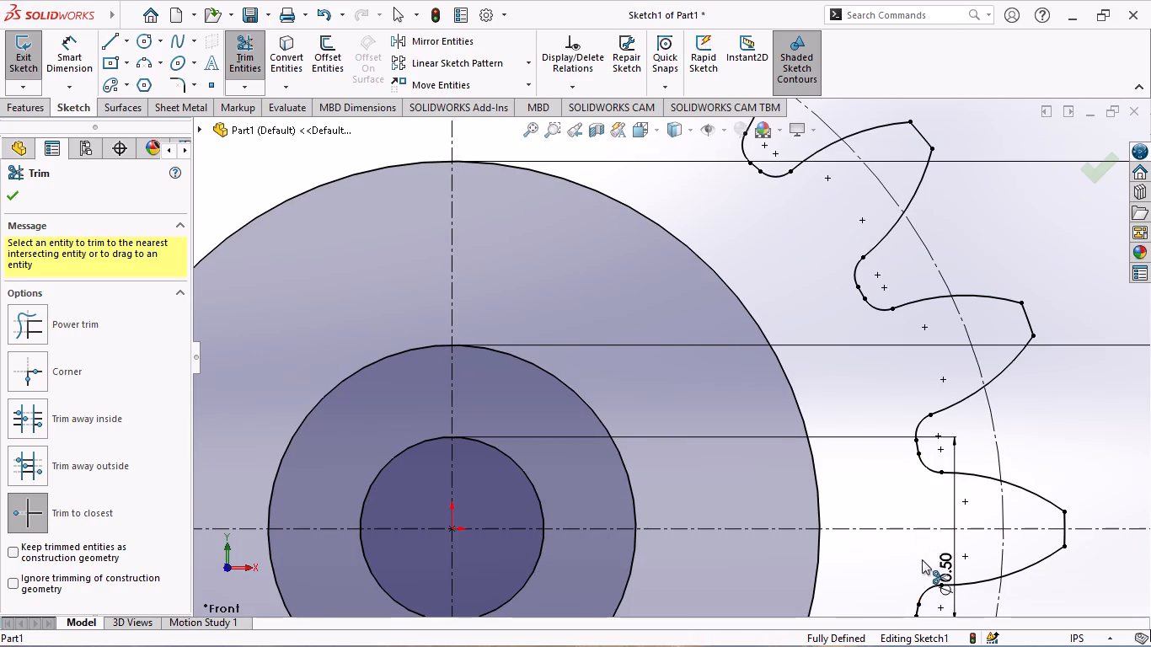
Trim away the root circle arcs beneath the four teeth in the gear's lower-right quadrant.
scroll(901, 539, "up", 2)
scroll(829, 539, "up", 3)
scroll(740, 488, "down", 3)
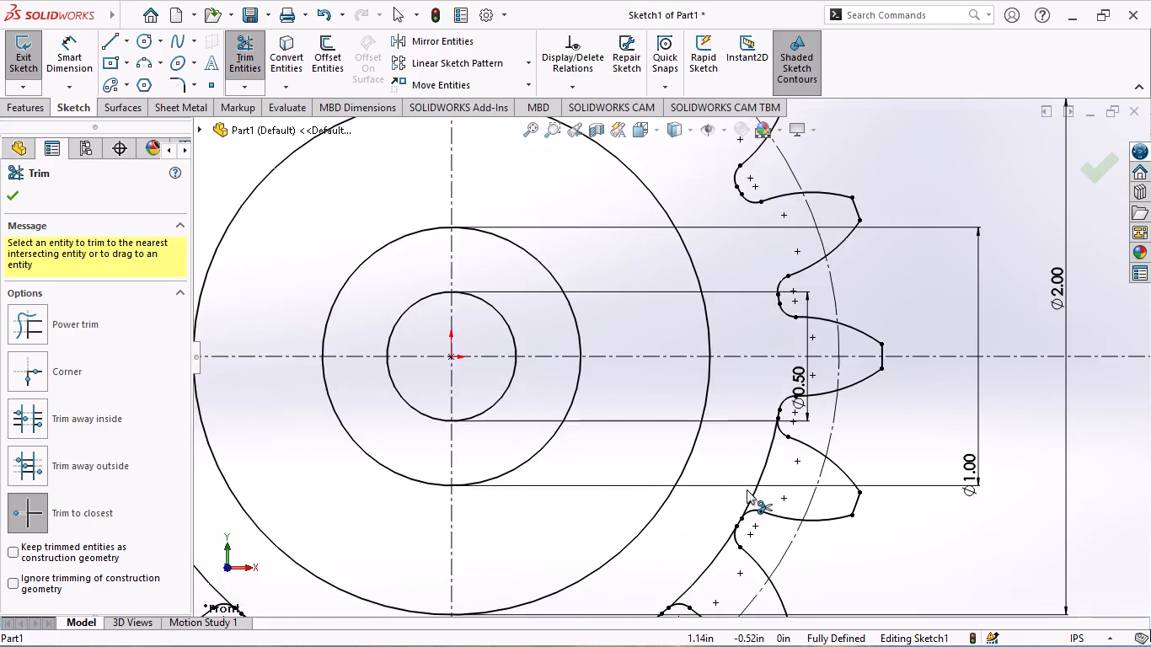
scroll(747, 489, "down", 2)
left_click(769, 422)
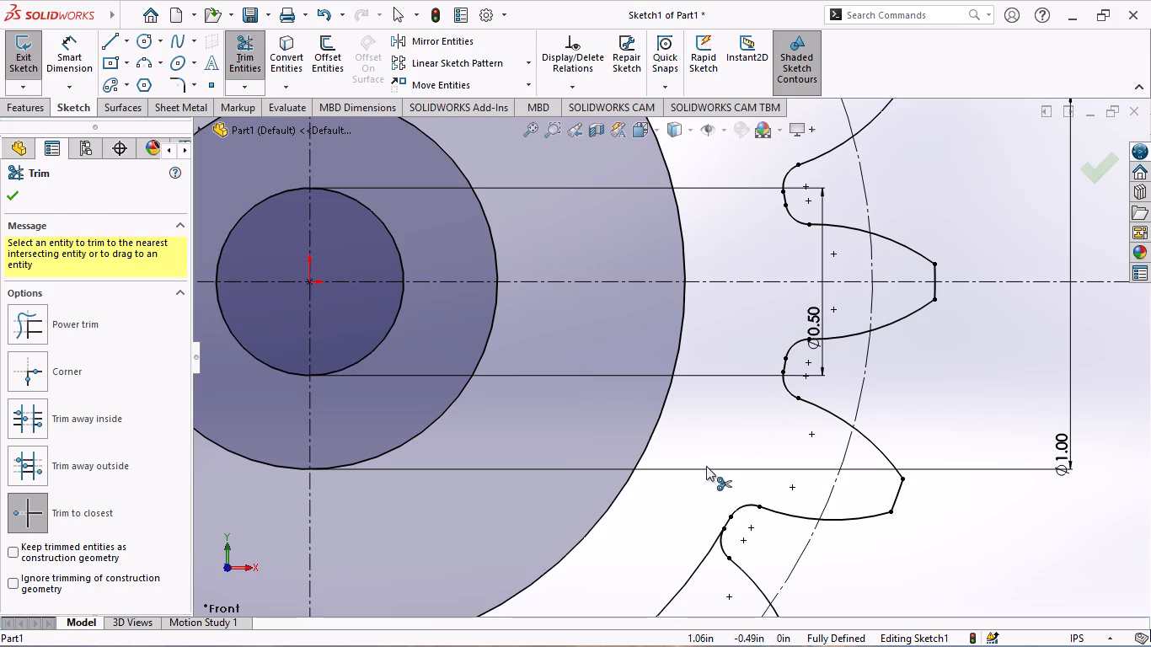
scroll(688, 513, "up", 3)
scroll(673, 514, "down", 3)
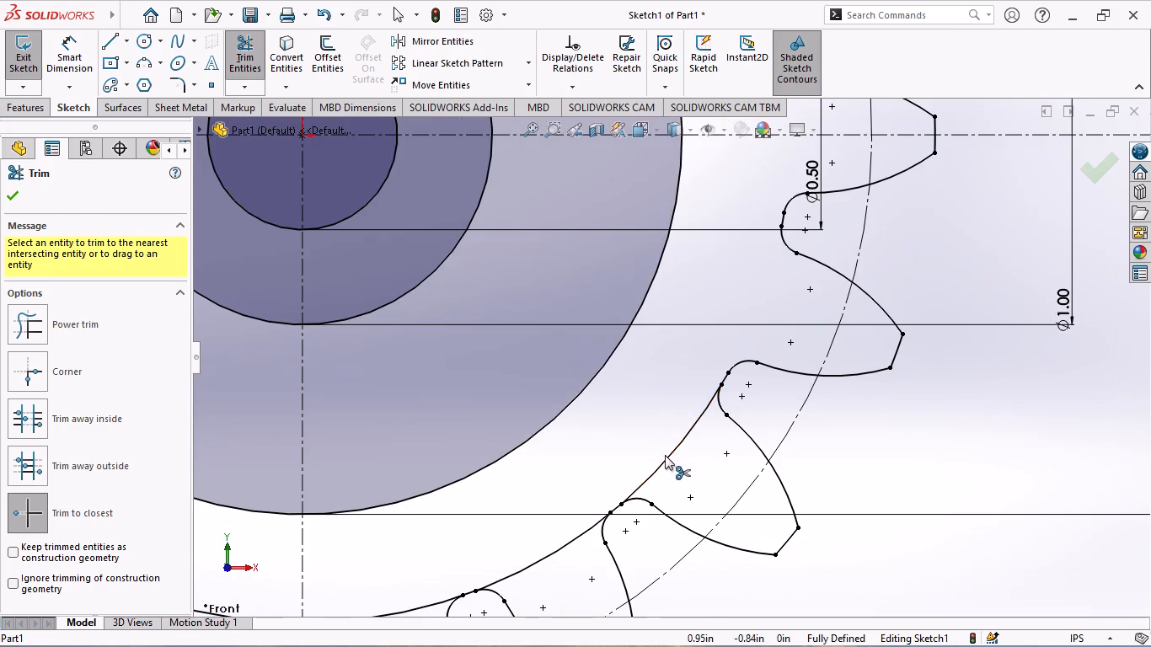
left_click(672, 446)
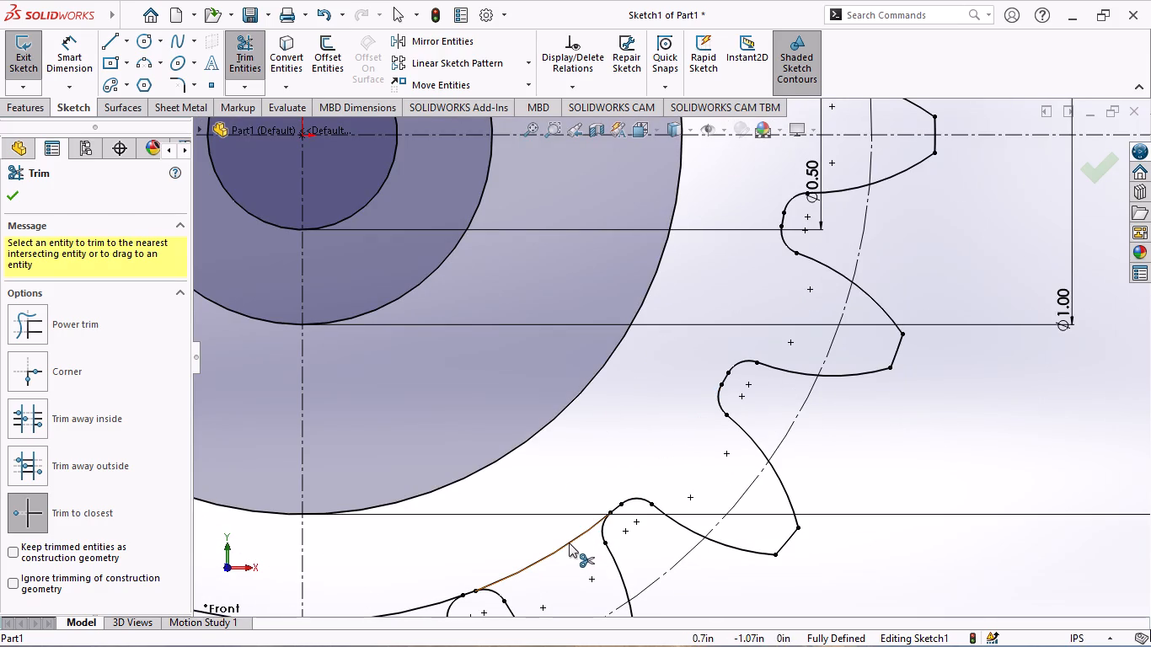
left_click(569, 542)
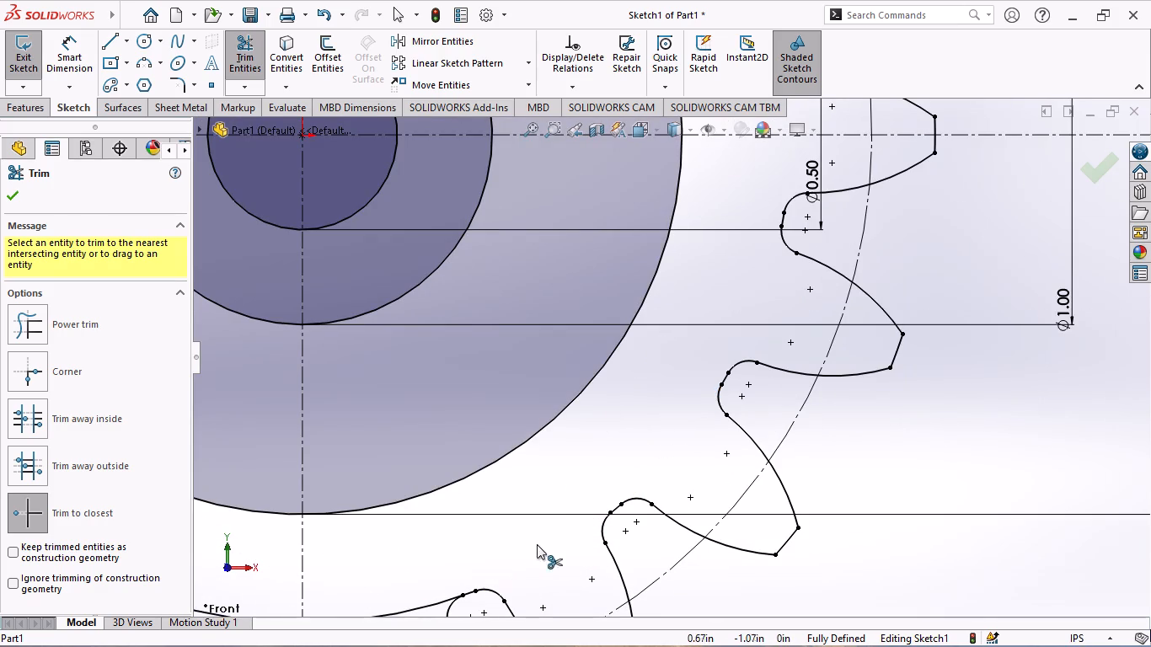
scroll(520, 551, "up", 3)
scroll(453, 480, "down", 3)
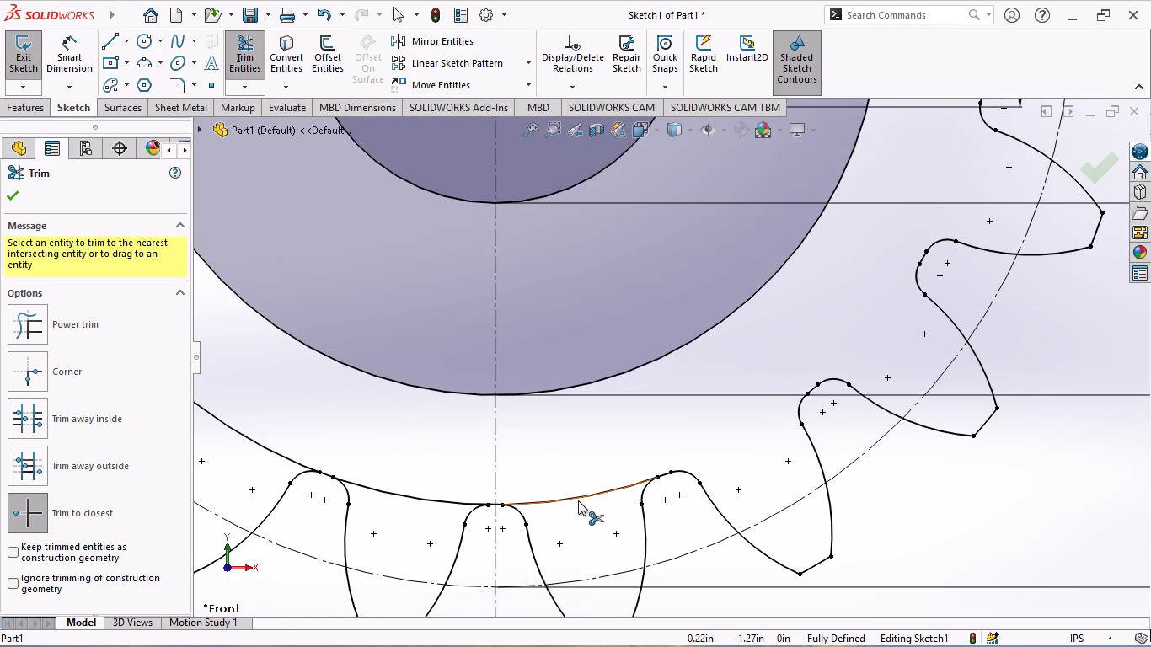
left_click(578, 495)
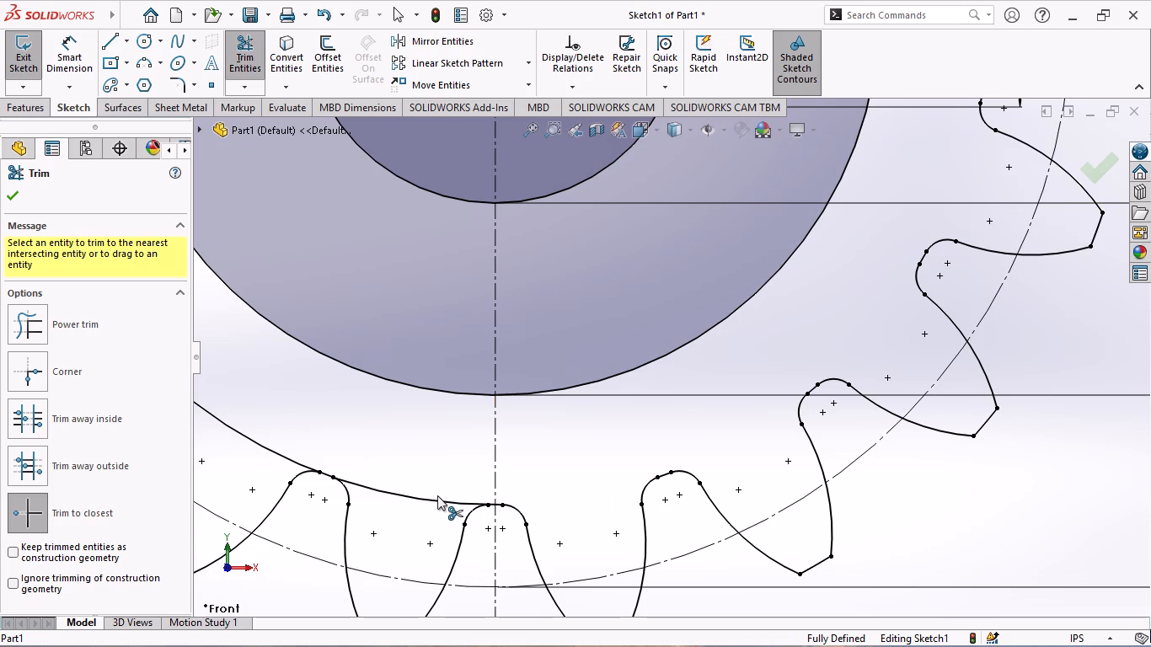
Trim away the root circle arcs beneath the four teeth in the gear's lower-left quadrant.
left_click(436, 497)
scroll(369, 479, "up", 1)
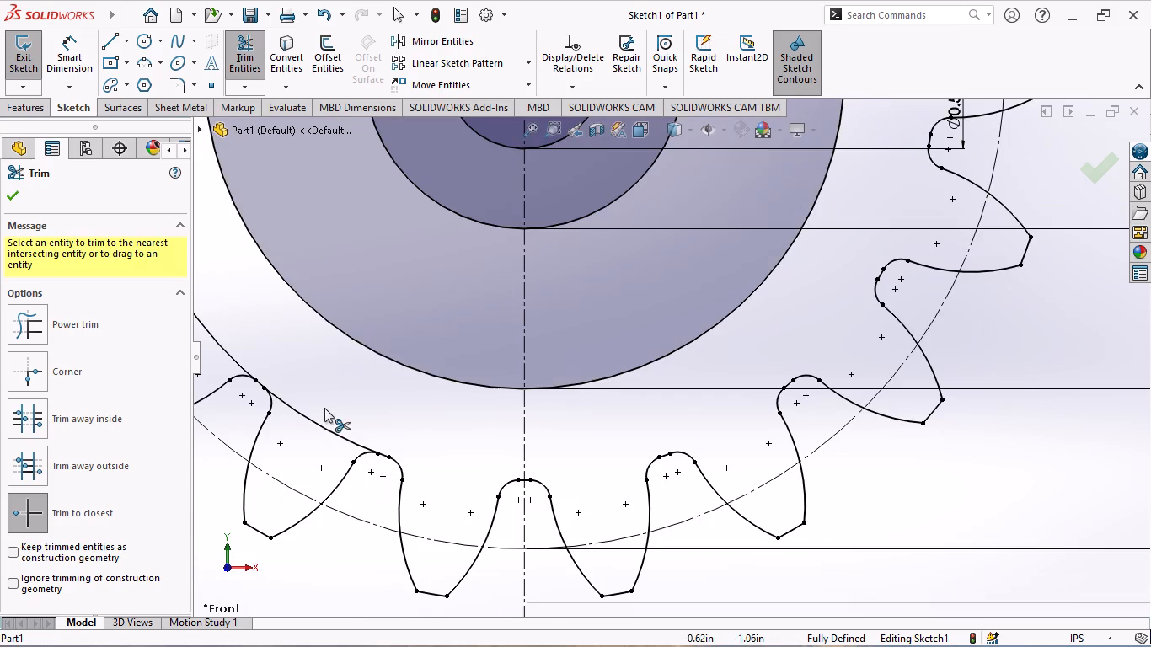
left_click(313, 423)
scroll(281, 403, "up", 2)
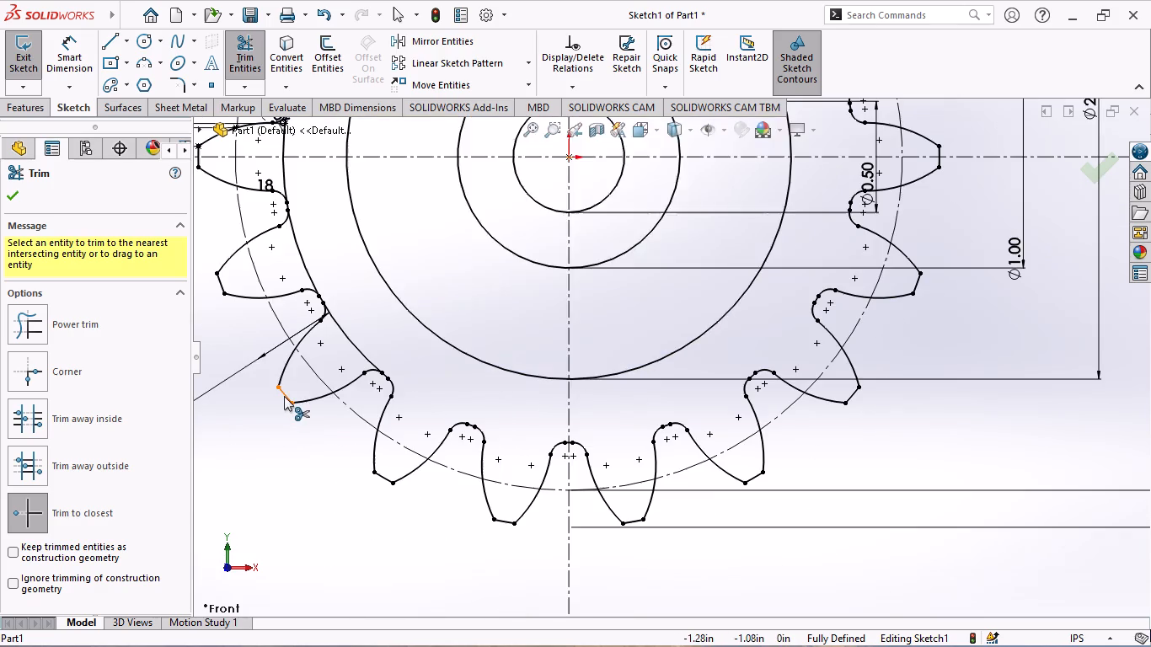
scroll(321, 356, "down", 3)
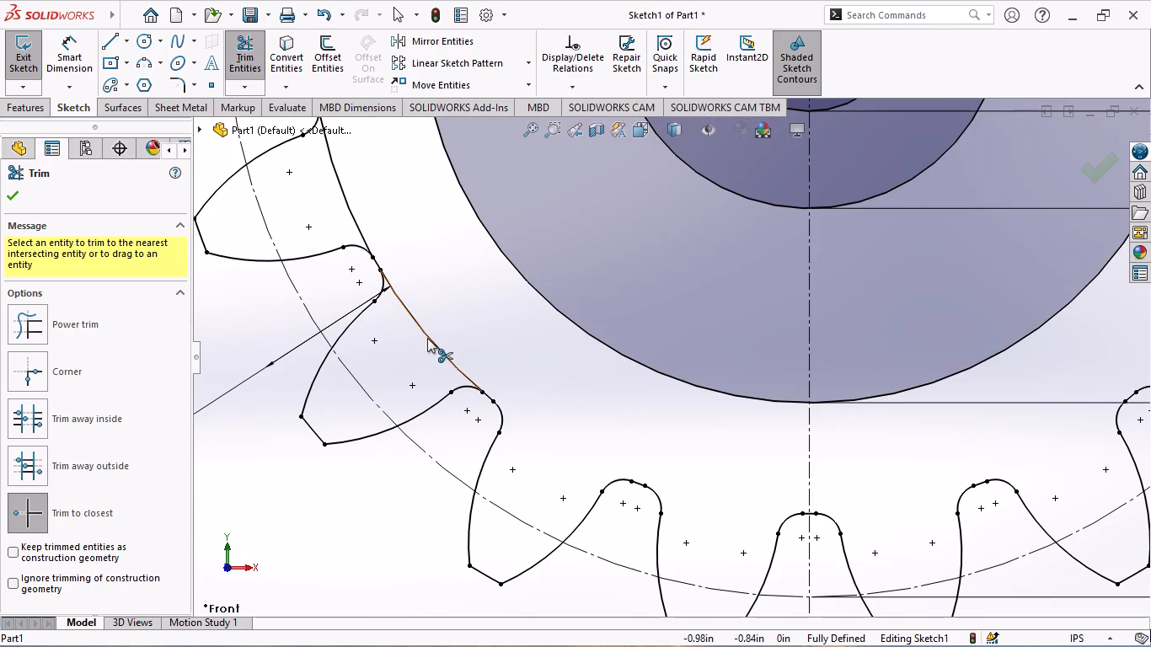
left_click(427, 336)
scroll(424, 335, "up", 2)
scroll(437, 243, "down", 2)
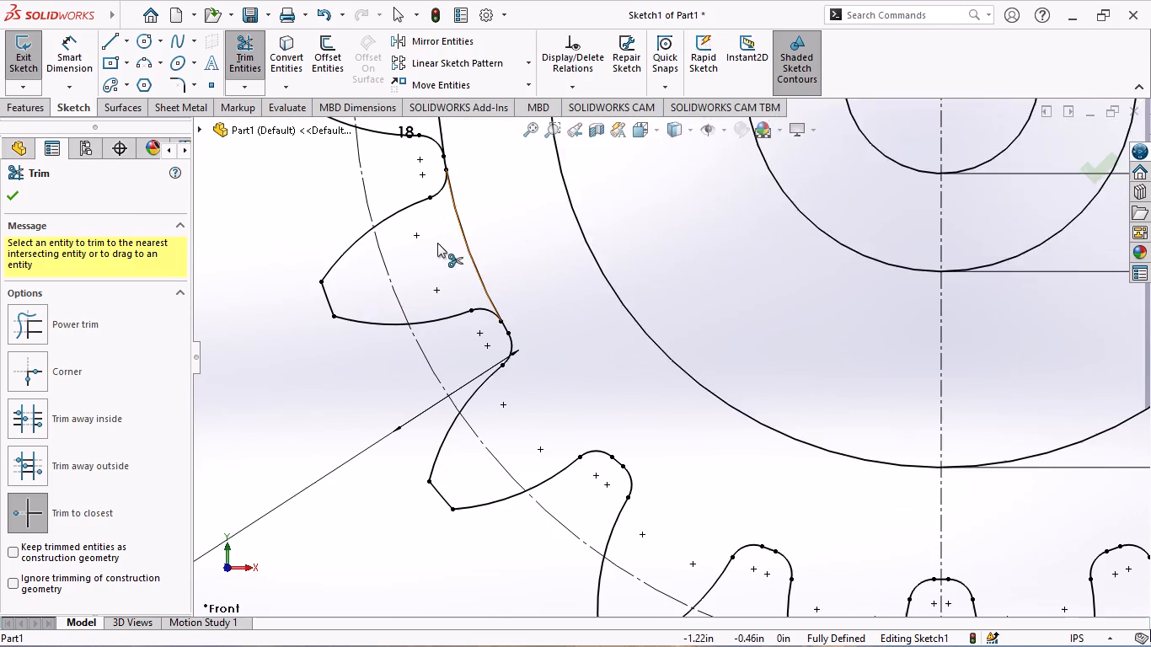
left_click(461, 234)
Trim away both halves of the root circle arc beneath the leftmost tooth and finish trimming.
scroll(462, 234, "up", 3)
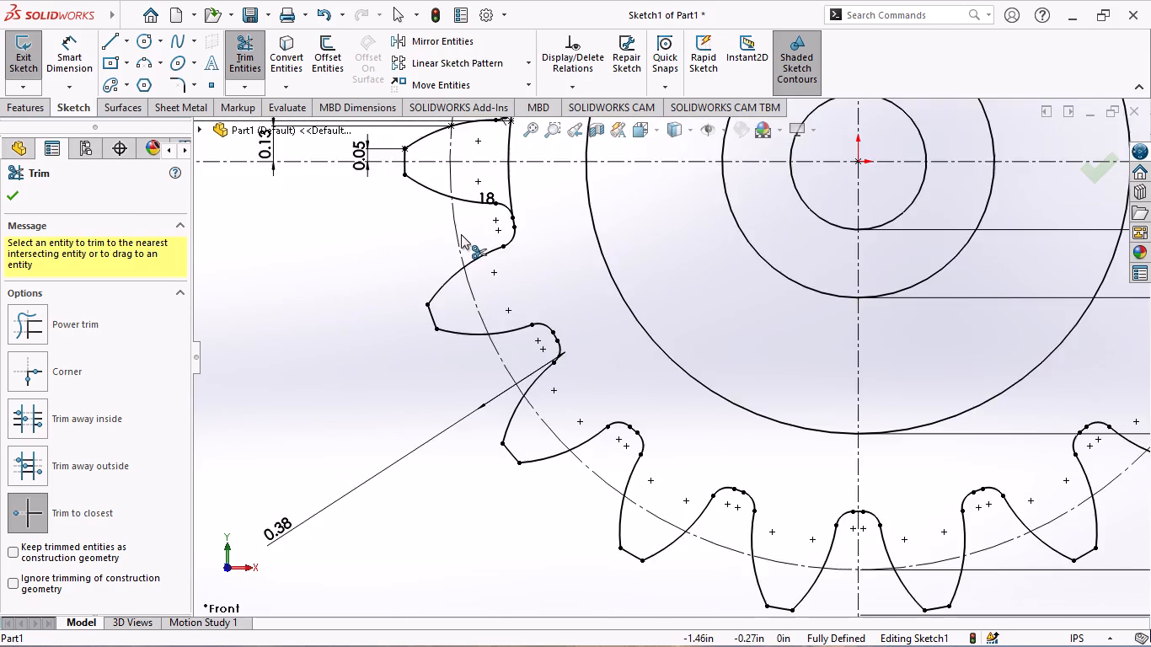
scroll(493, 171, "down", 5)
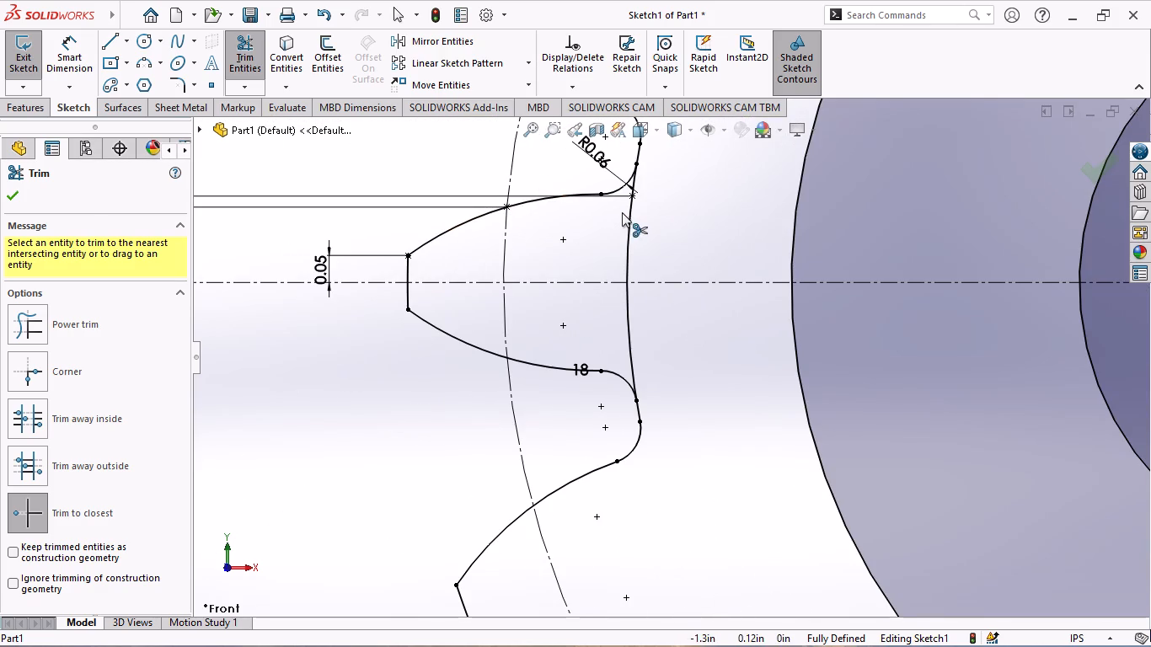
left_click(629, 231)
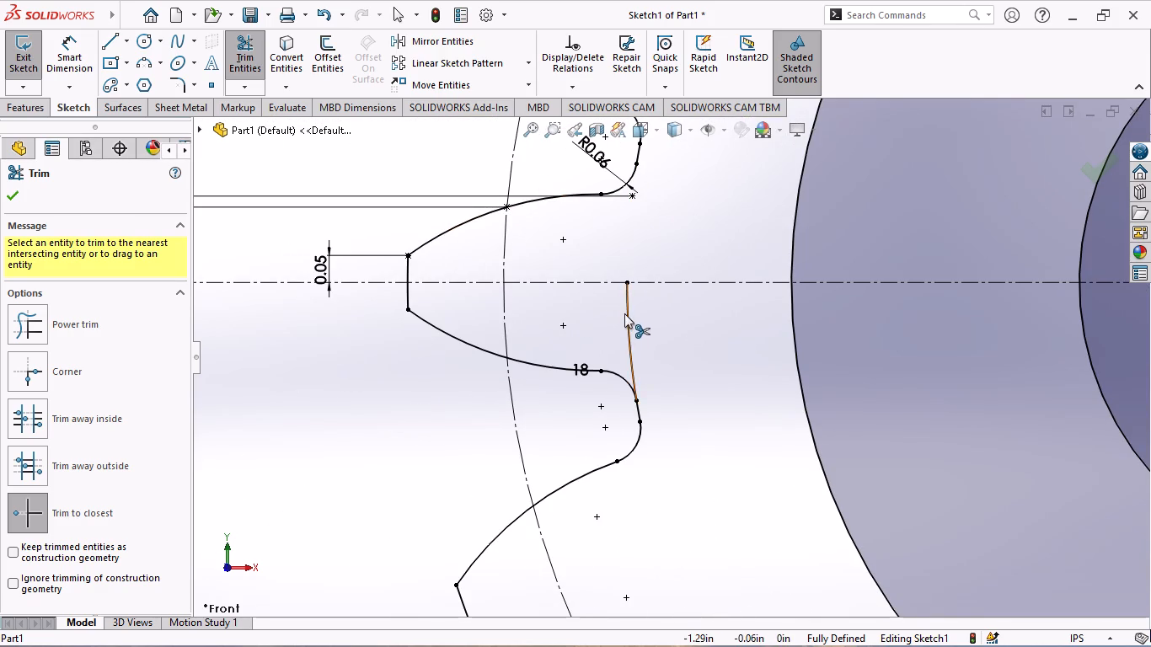
left_click(624, 313)
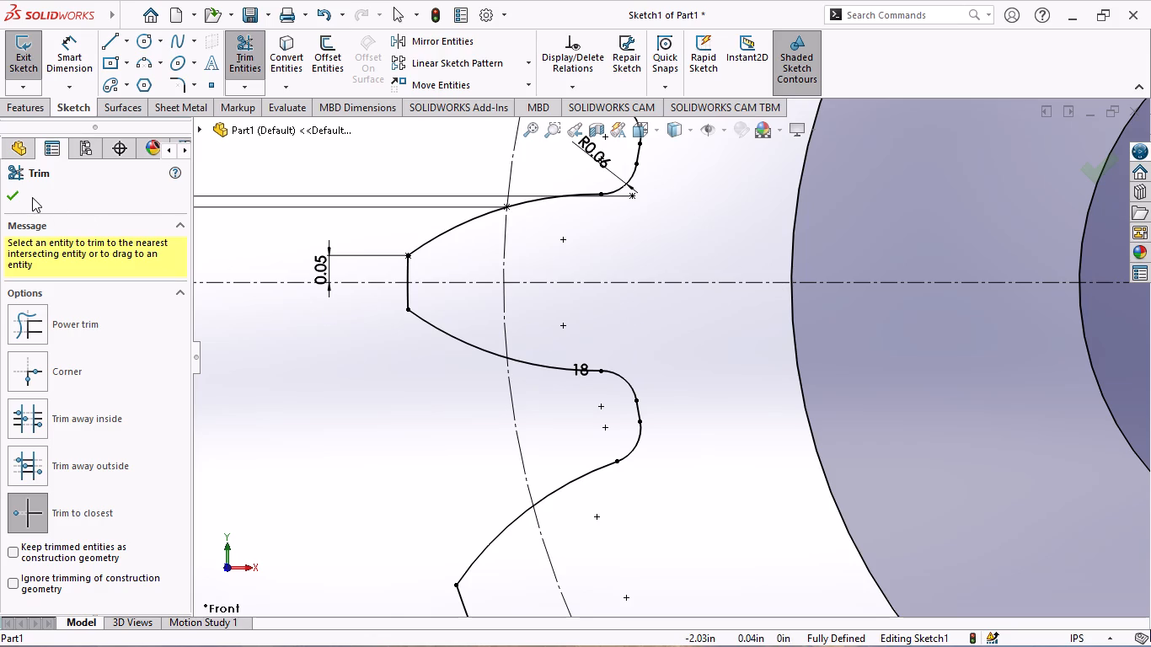
left_click(7, 197)
Move the 0.50 bore diameter dimension outward, clear of the gear teeth and just inside the 1.00 diameter dimension.
scroll(503, 313, "up", 5)
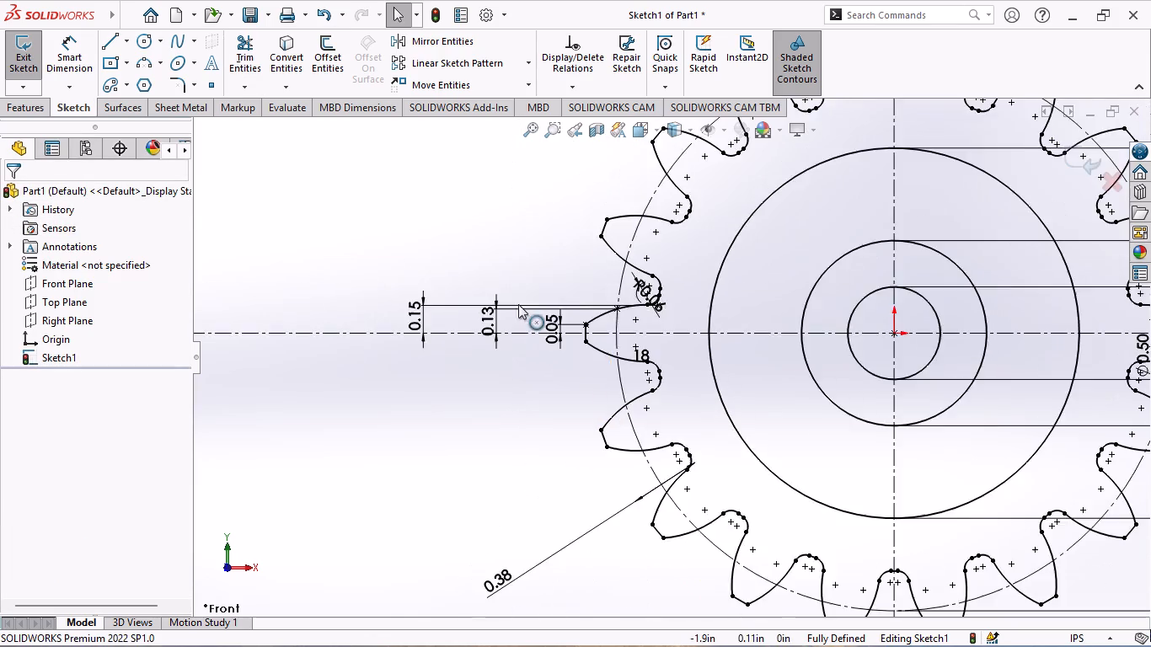
scroll(518, 304, "up", 3)
scroll(797, 301, "down", 2)
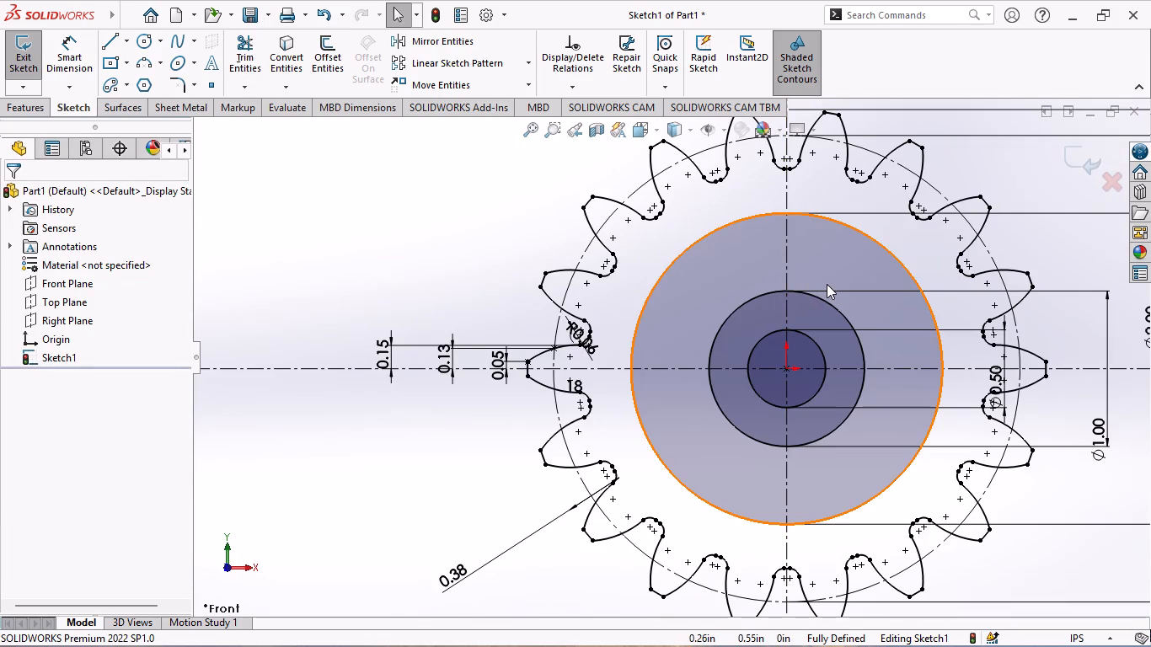
left_click(294, 299)
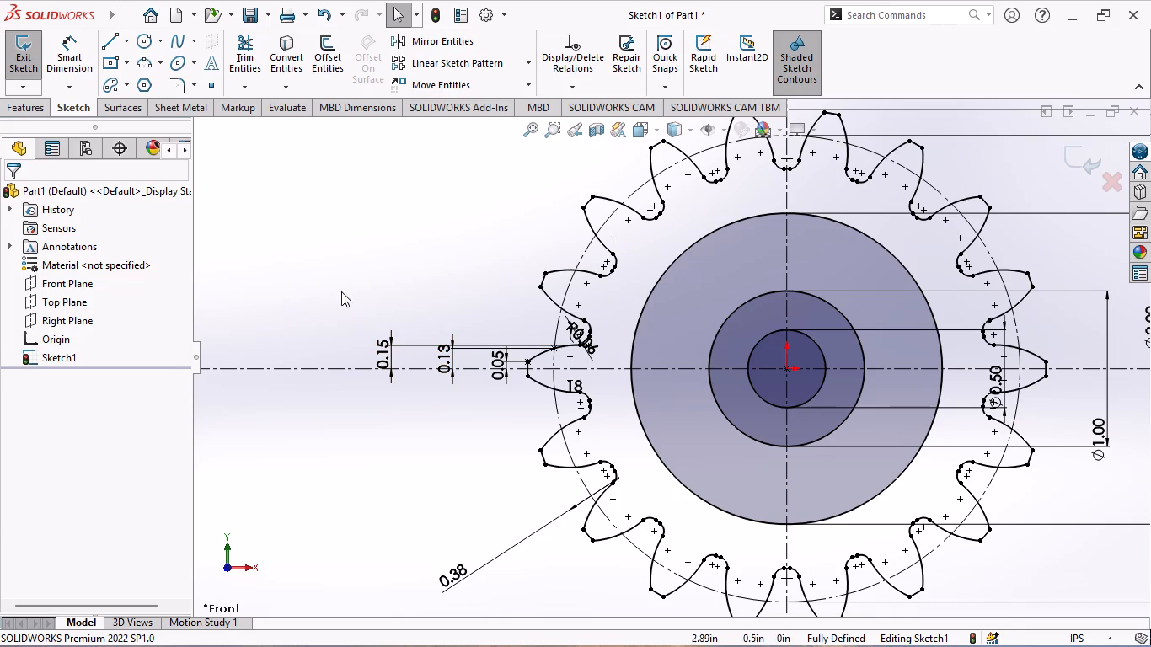
scroll(698, 334, "up", 2)
scroll(773, 338, "up", 1)
scroll(774, 338, "down", 2)
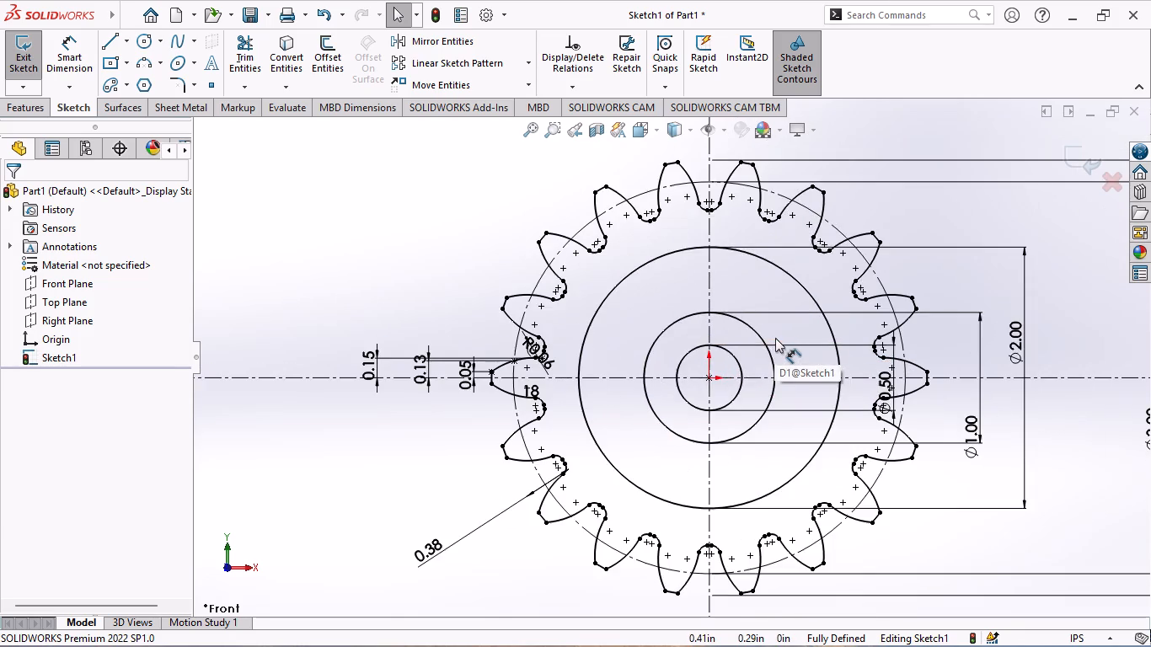
scroll(896, 341, "down", 3)
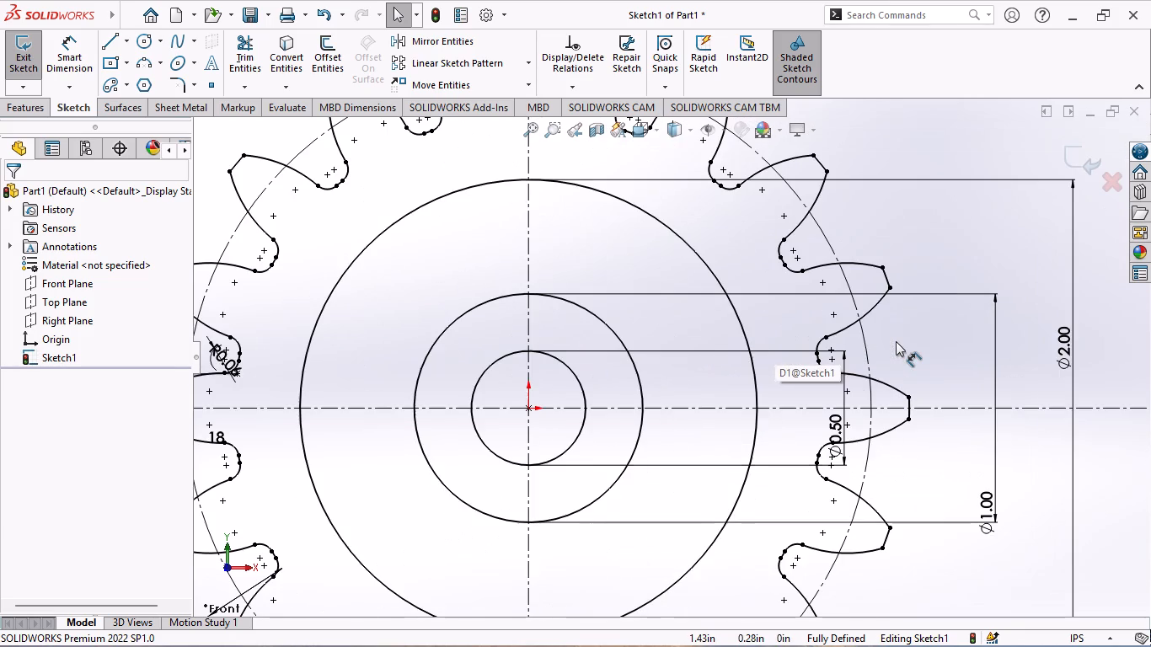
left_click_drag(838, 416, 902, 410)
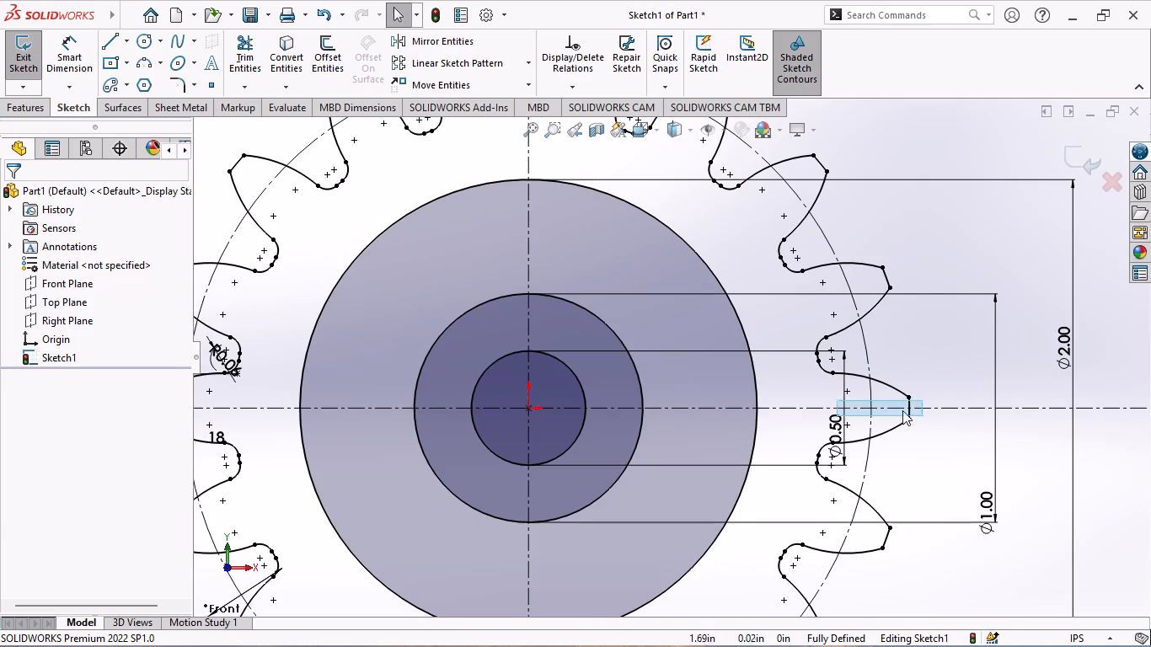
left_click_drag(902, 410, 895, 413)
left_click_drag(832, 425, 961, 422)
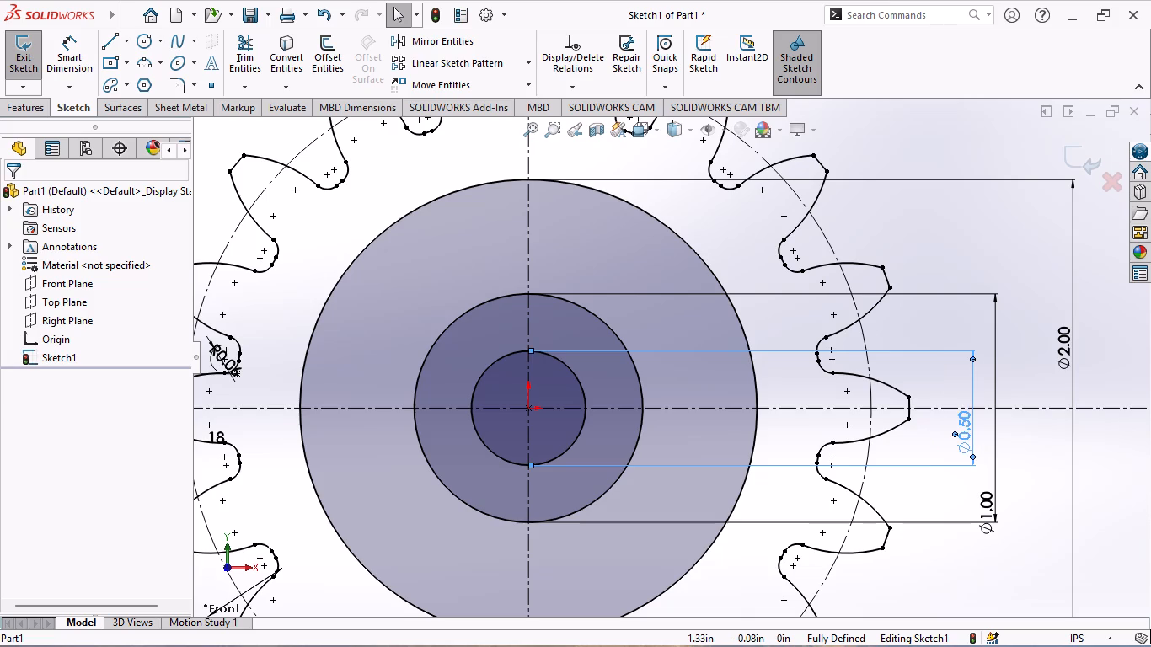
scroll(834, 436, "up", 4)
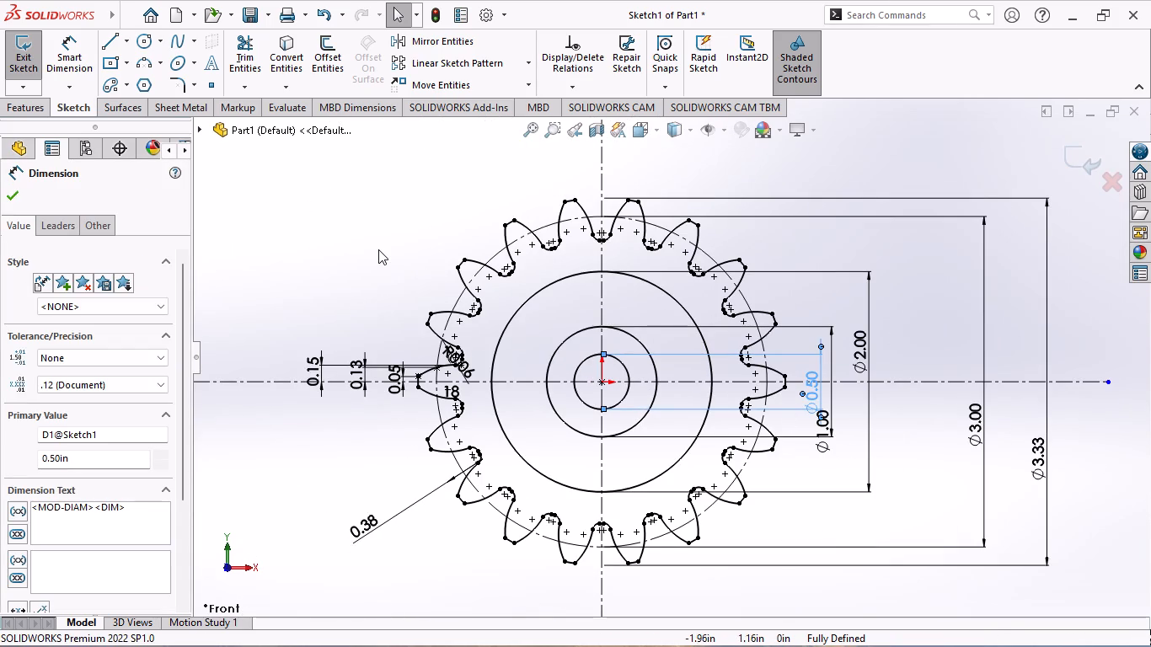
left_click(377, 249)
Examine the trimmed tooth profile and root arcs all around the gear sketch.
scroll(533, 286, "down", 2)
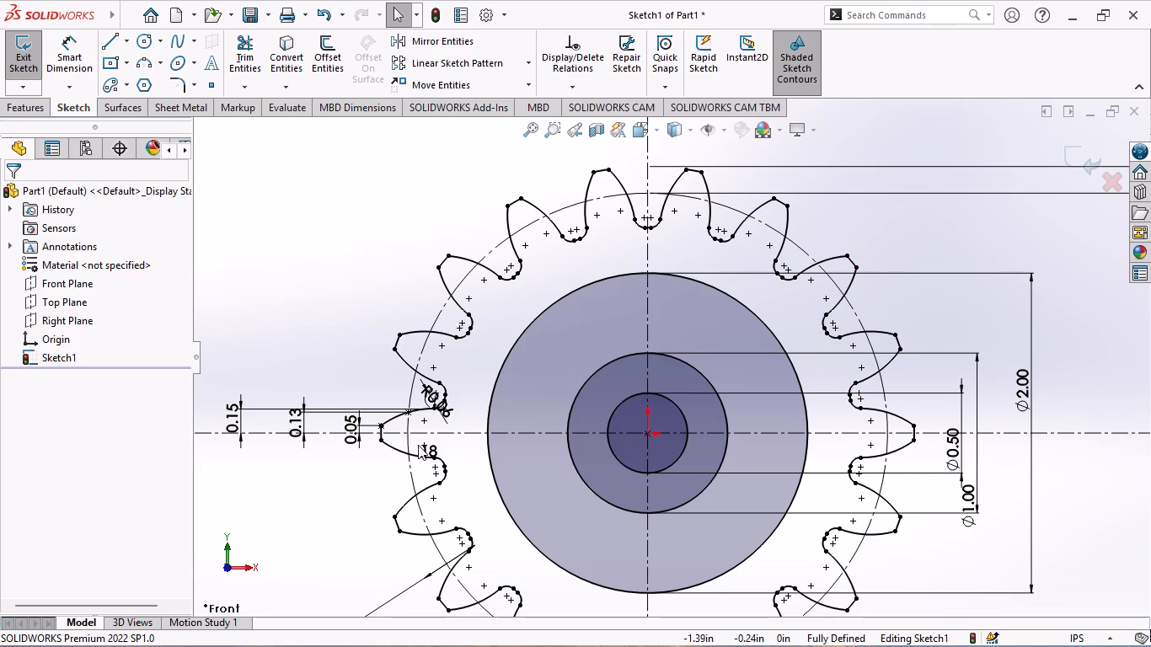
scroll(520, 430, "up", 3)
scroll(607, 441, "down", 1)
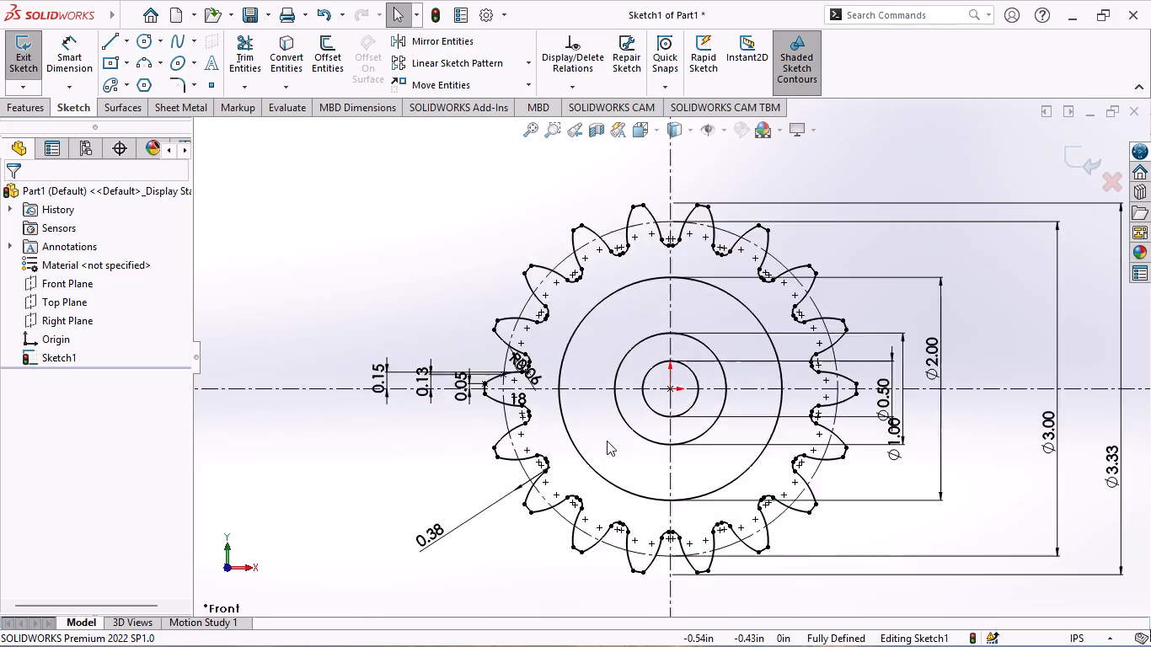
scroll(607, 441, "down", 1)
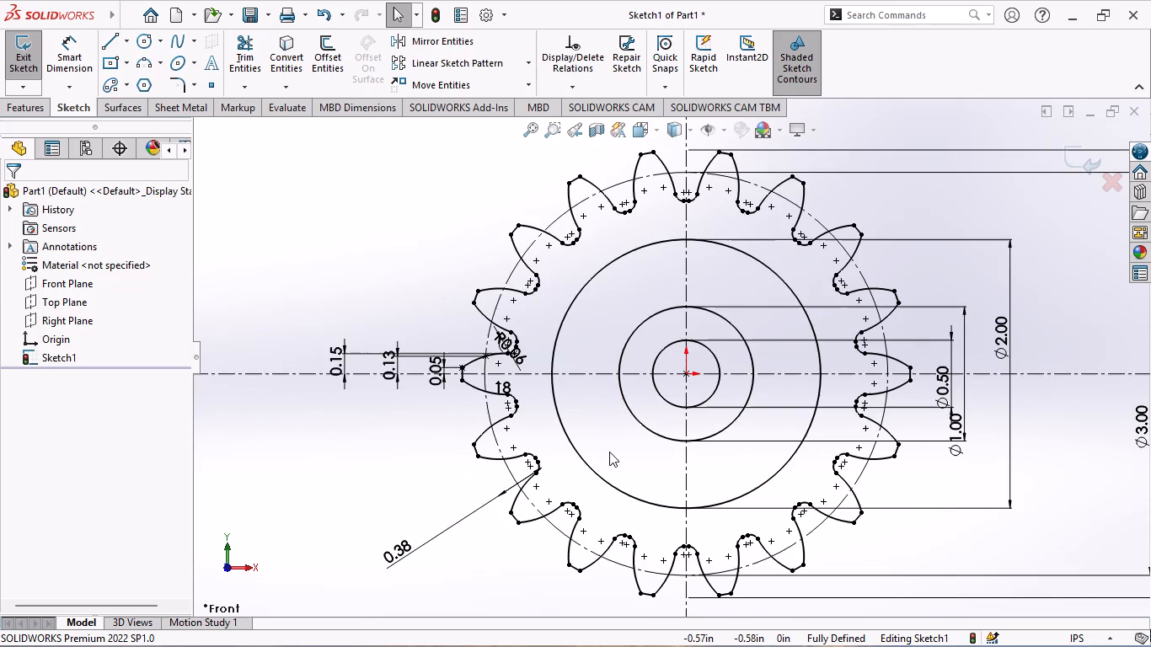
scroll(577, 278, "down", 6)
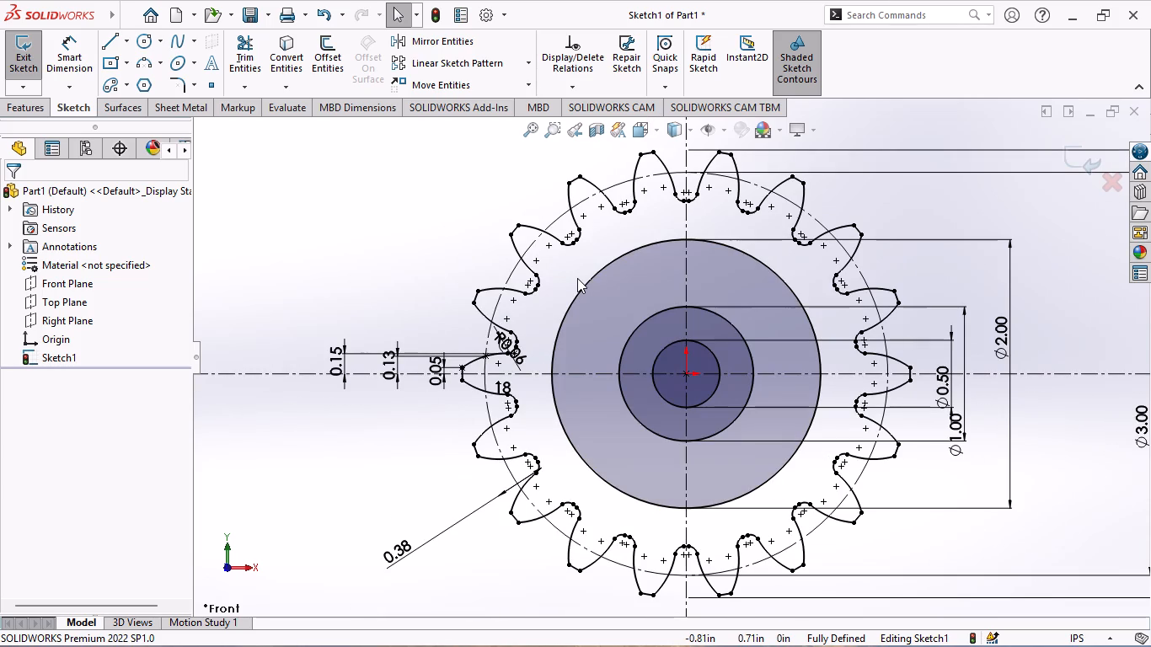
scroll(577, 278, "down", 3)
scroll(577, 278, "up", 7)
scroll(680, 303, "up", 2)
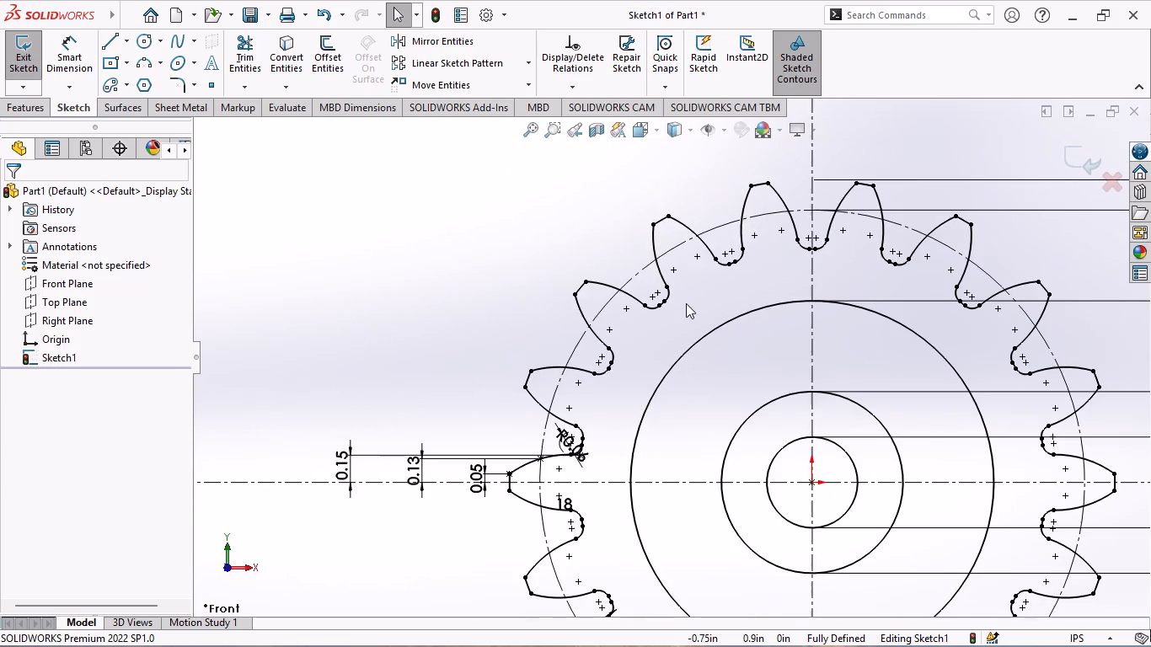
scroll(836, 345, "down", 1)
scroll(1032, 242, "down", 4)
scroll(764, 408, "down", 4)
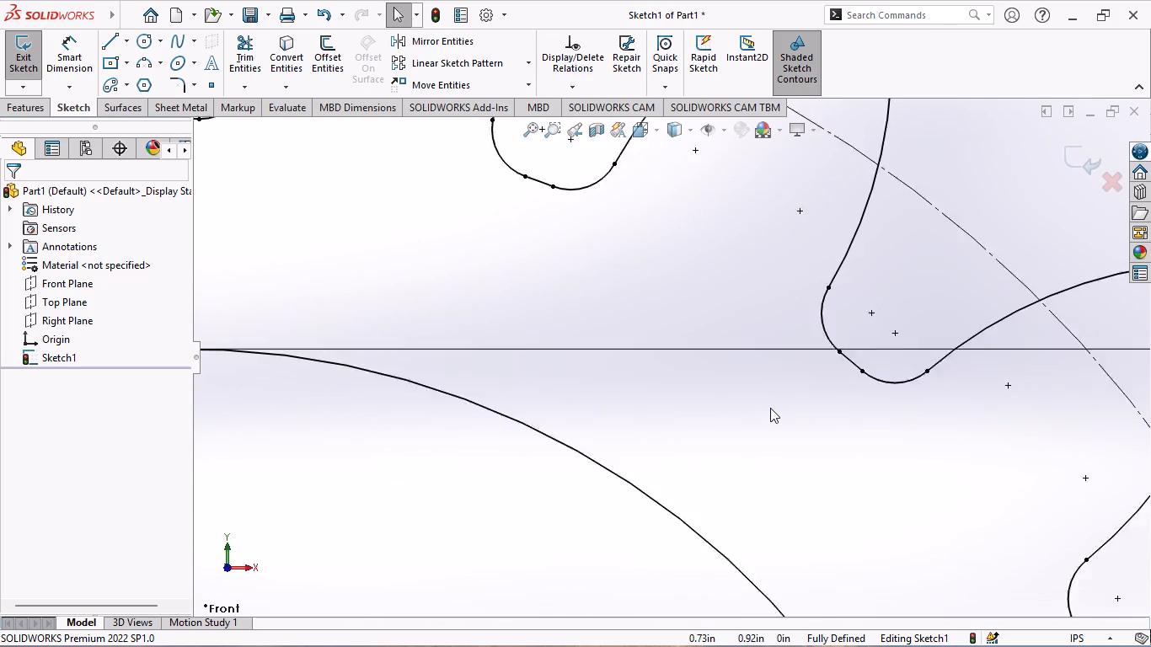
scroll(786, 403, "up", 7)
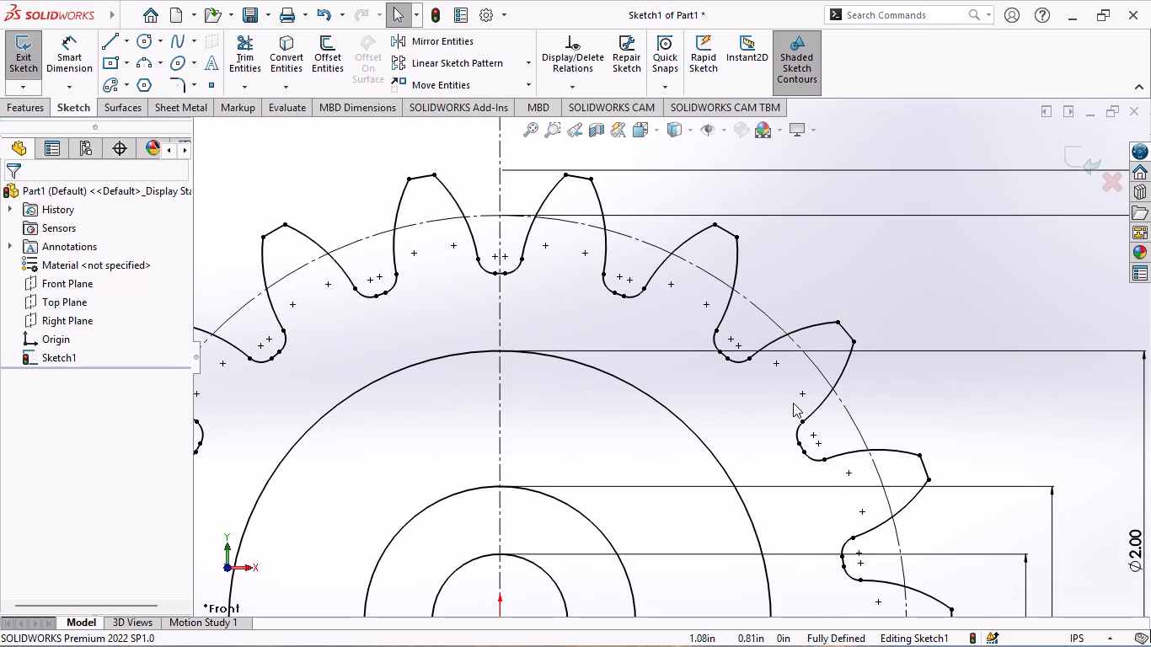
scroll(854, 400, "up", 6)
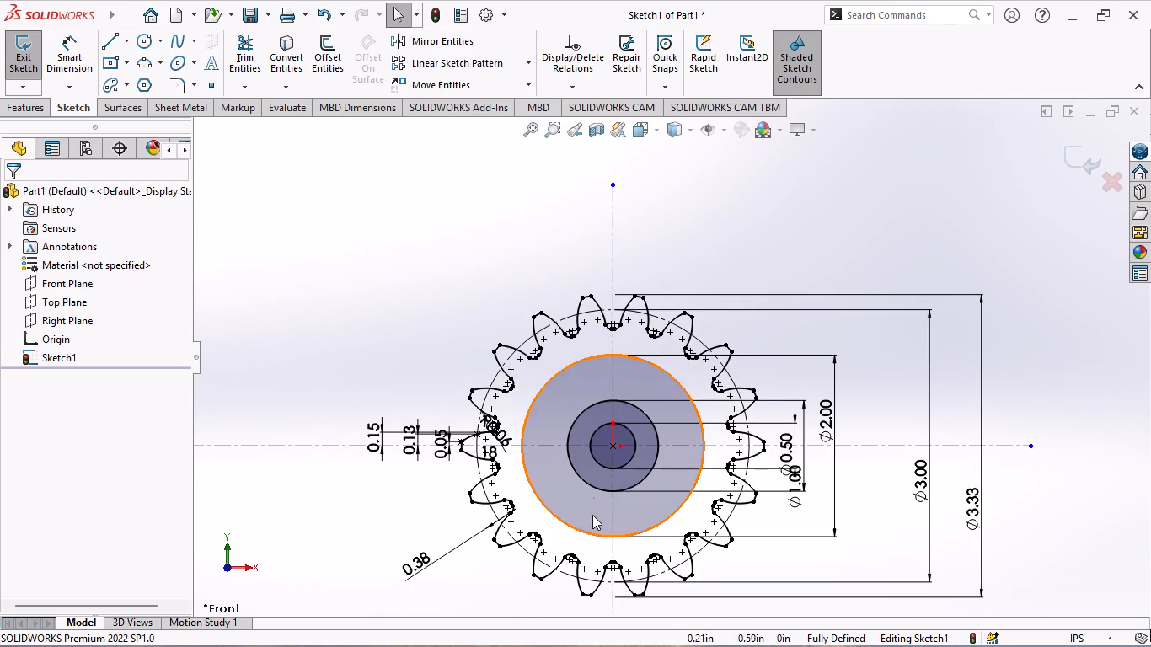
scroll(586, 543, "down", 2)
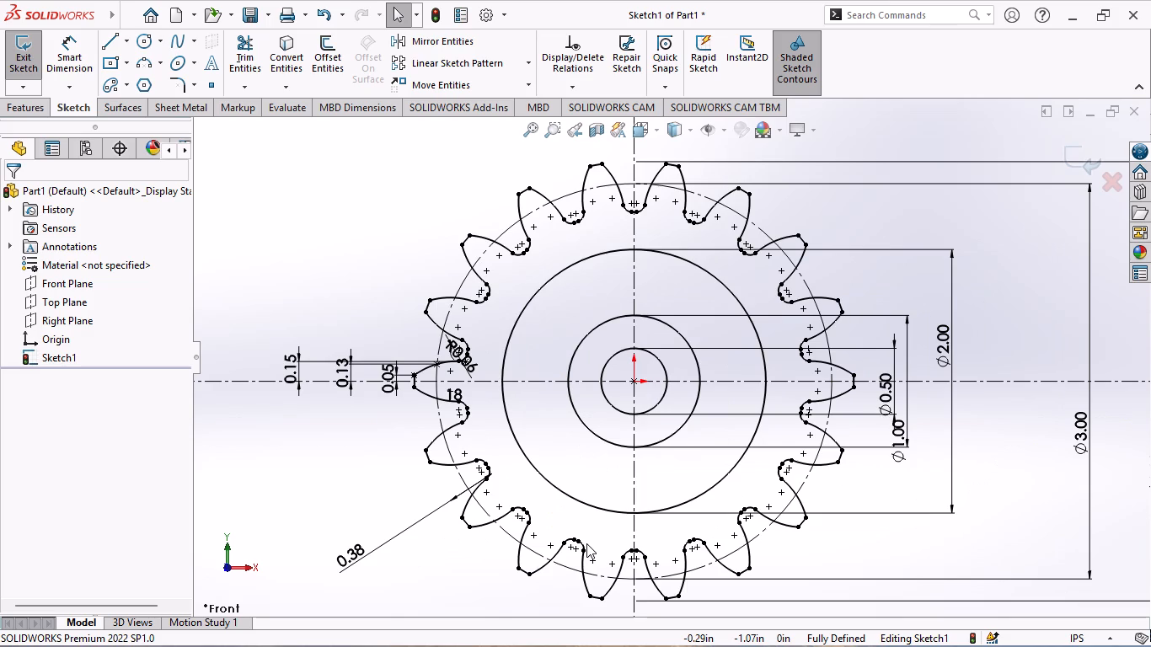
scroll(586, 543, "up", 1)
scroll(586, 543, "down", 3)
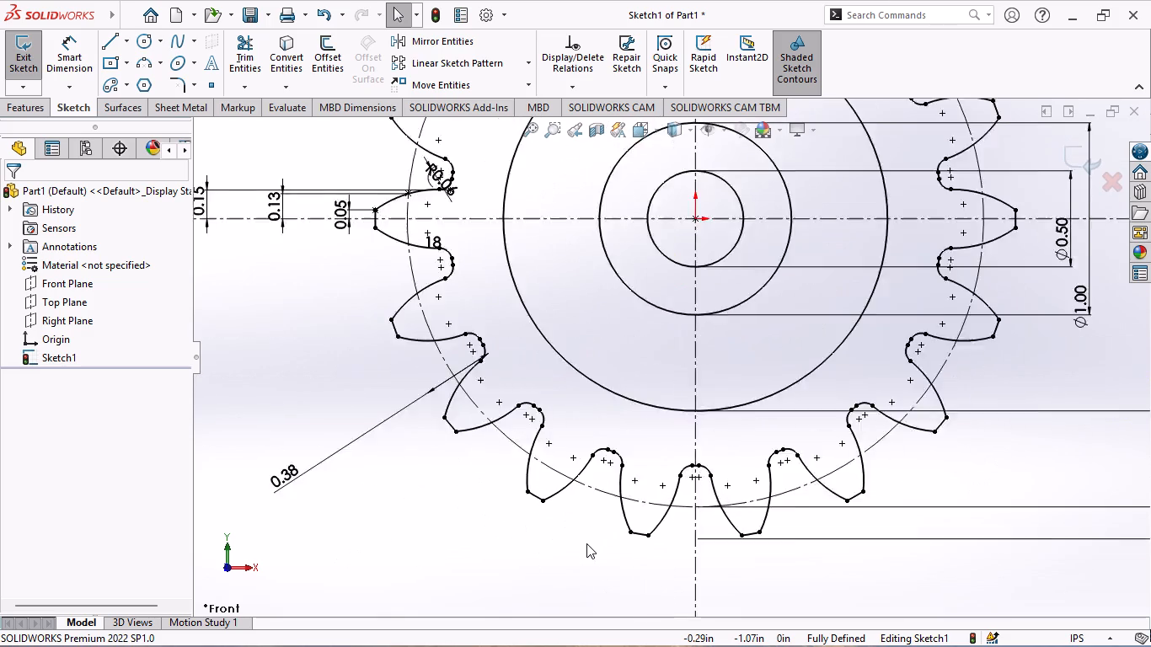
Examine the lower root fillets, the upper teeth and the overall dimension layout of the gear sketch.
scroll(586, 543, "down", 1)
scroll(613, 414, "down", 2)
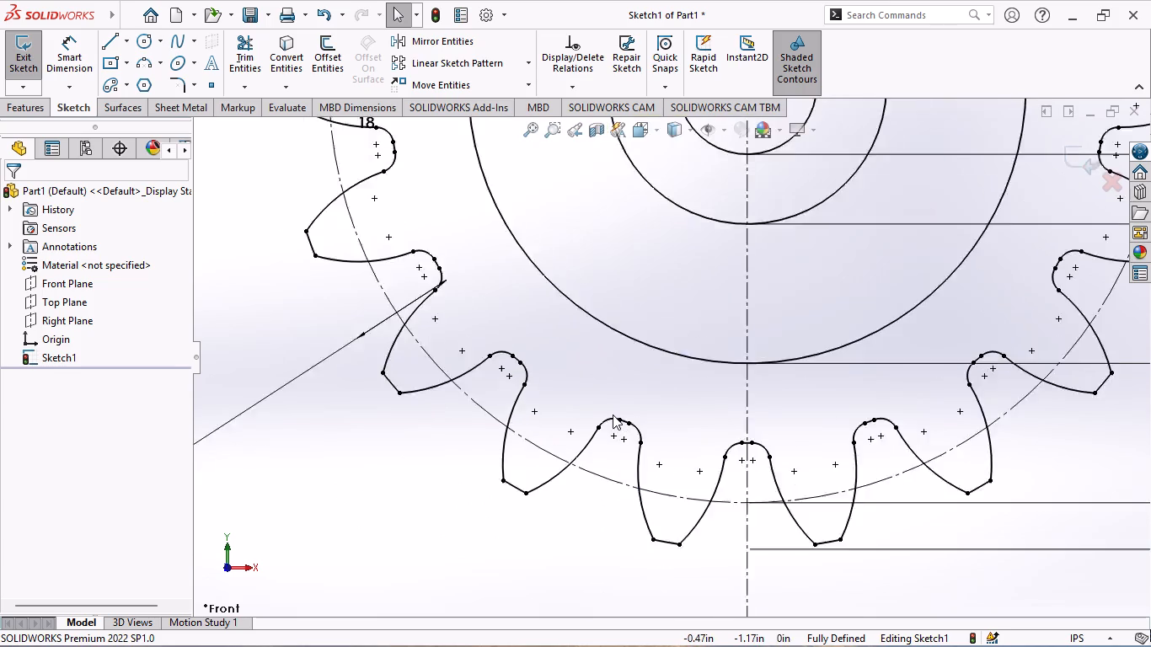
scroll(613, 414, "down", 7)
scroll(659, 413, "up", 2)
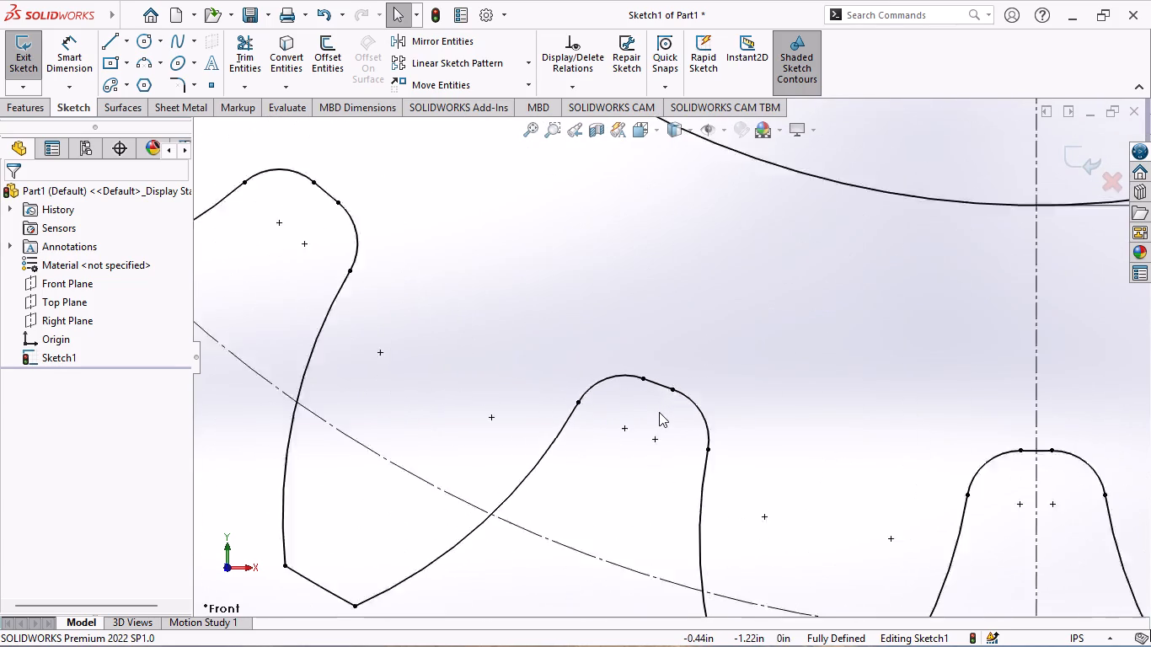
scroll(659, 412, "up", 13)
scroll(779, 182, "down", 5)
scroll(771, 188, "up", 1)
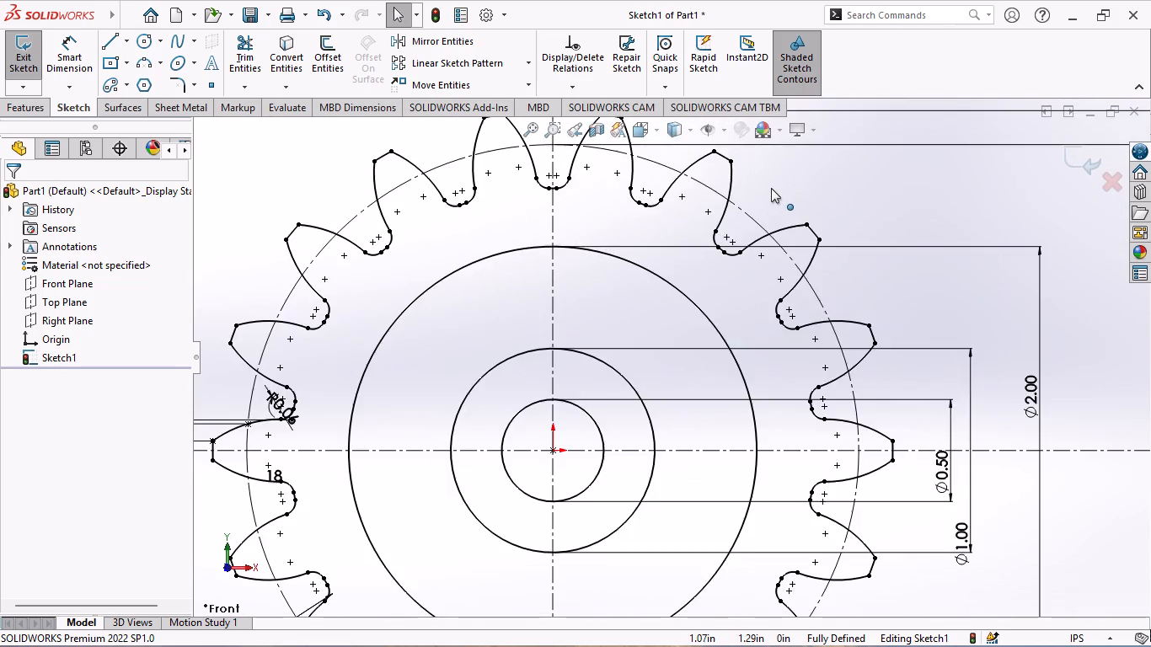
scroll(771, 188, "up", 2)
scroll(610, 245, "down", 3)
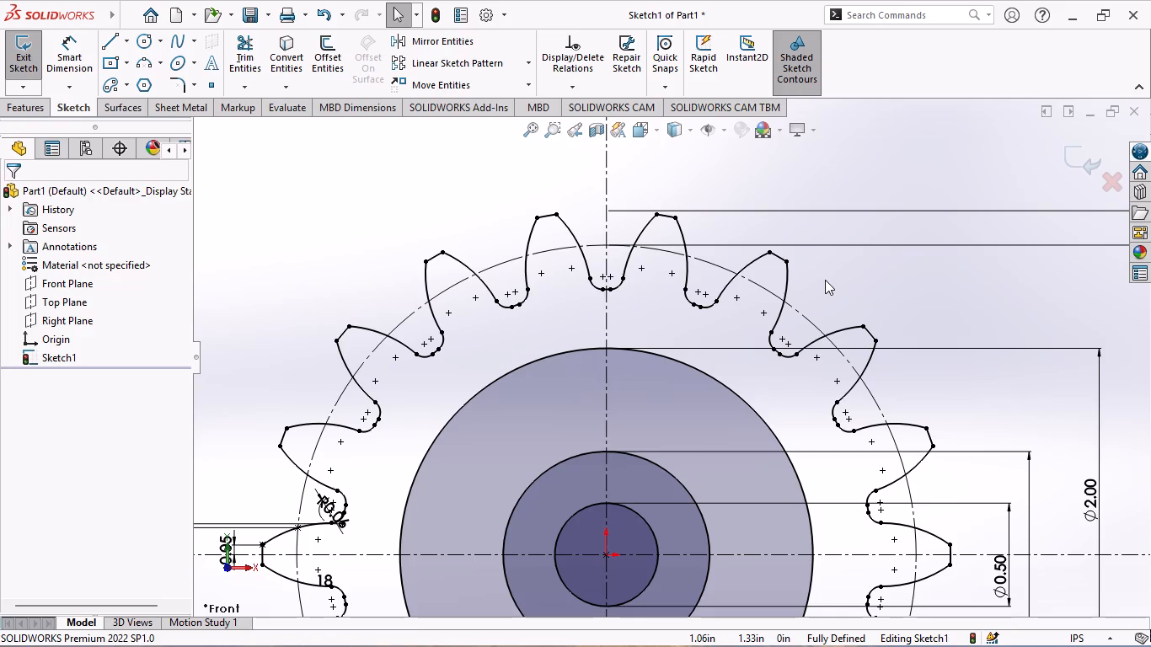
scroll(825, 280, "up", 5)
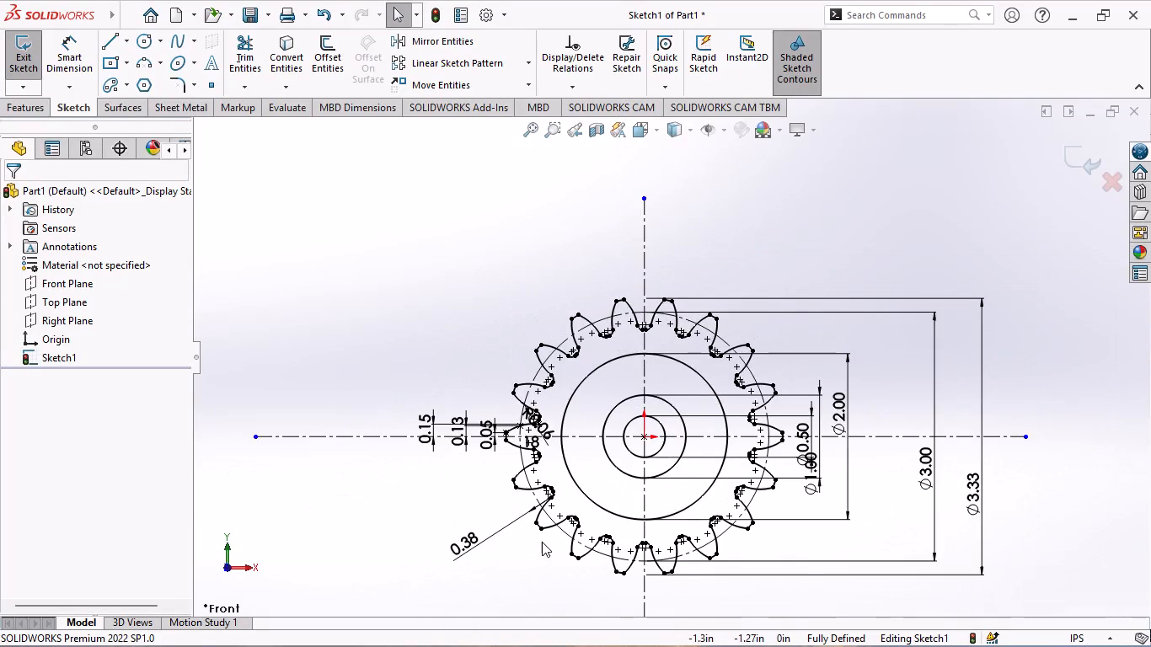
scroll(544, 541, "down", 2)
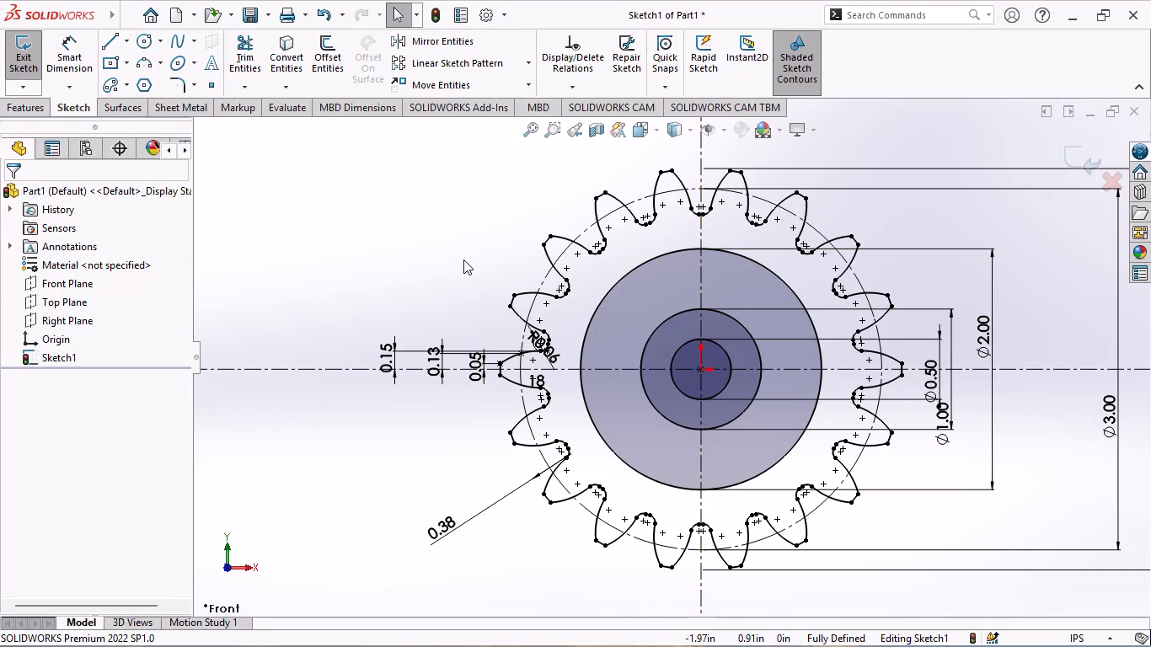
scroll(463, 259, "up", 1)
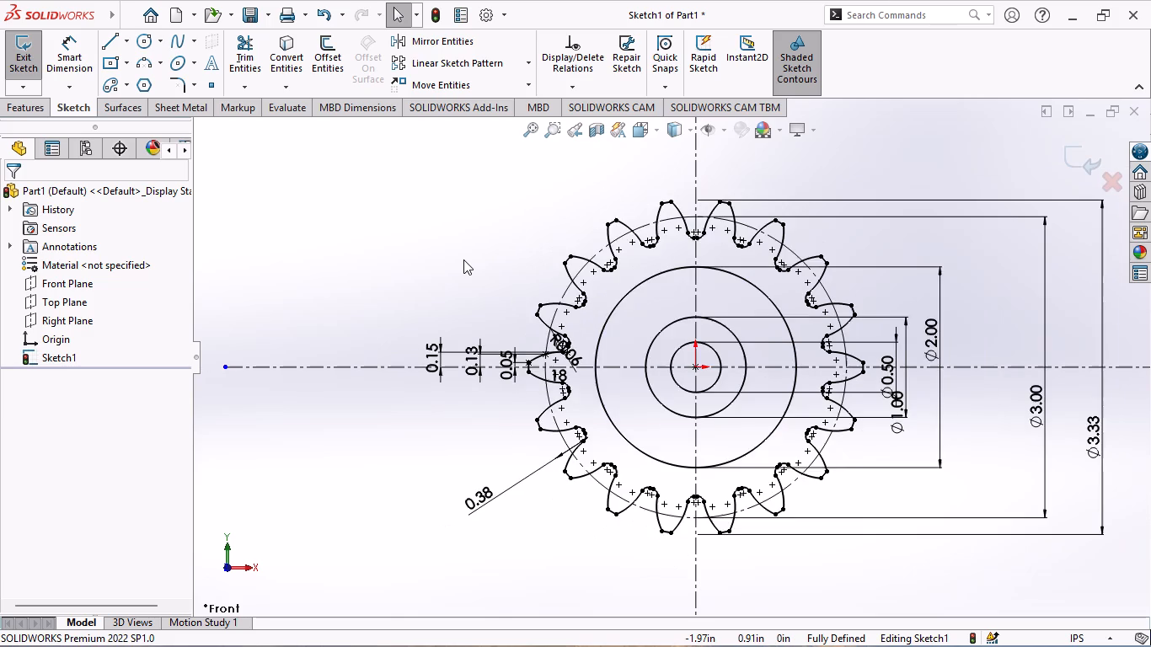
scroll(463, 260, "down", 5)
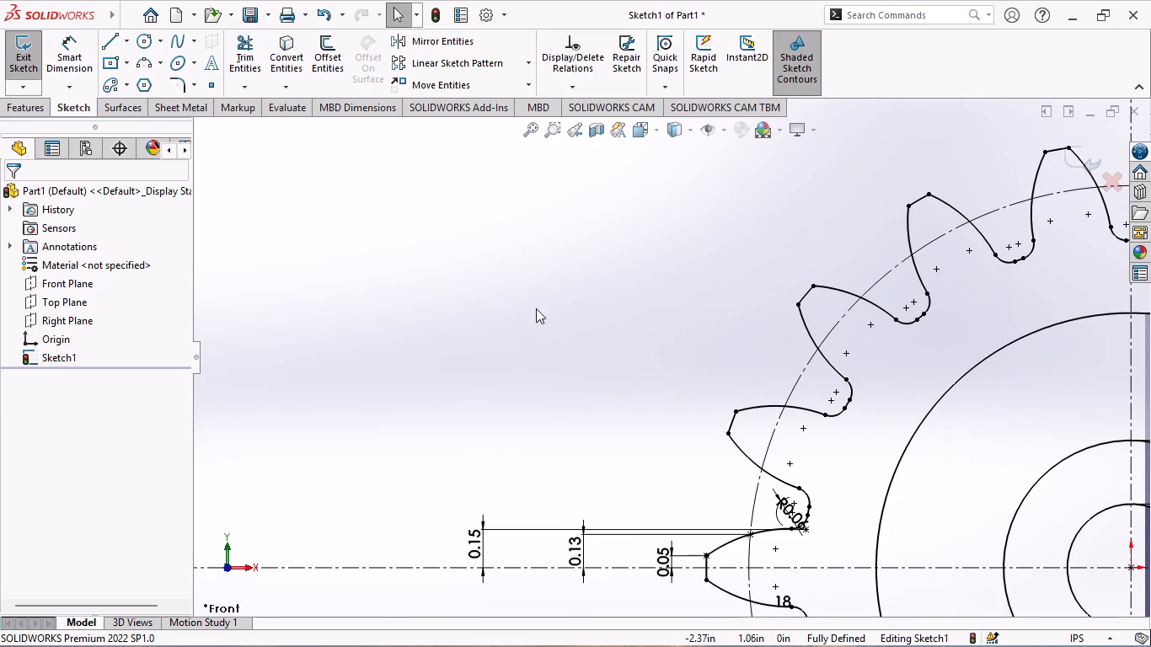
scroll(730, 528, "up", 4)
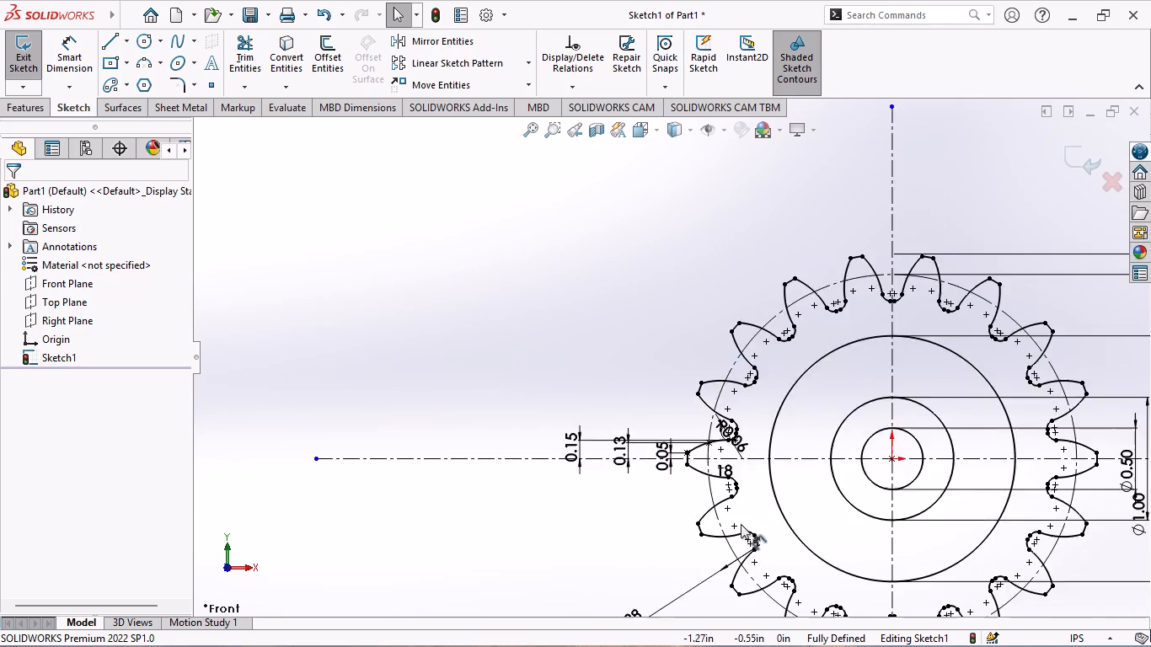
scroll(741, 524, "up", 2)
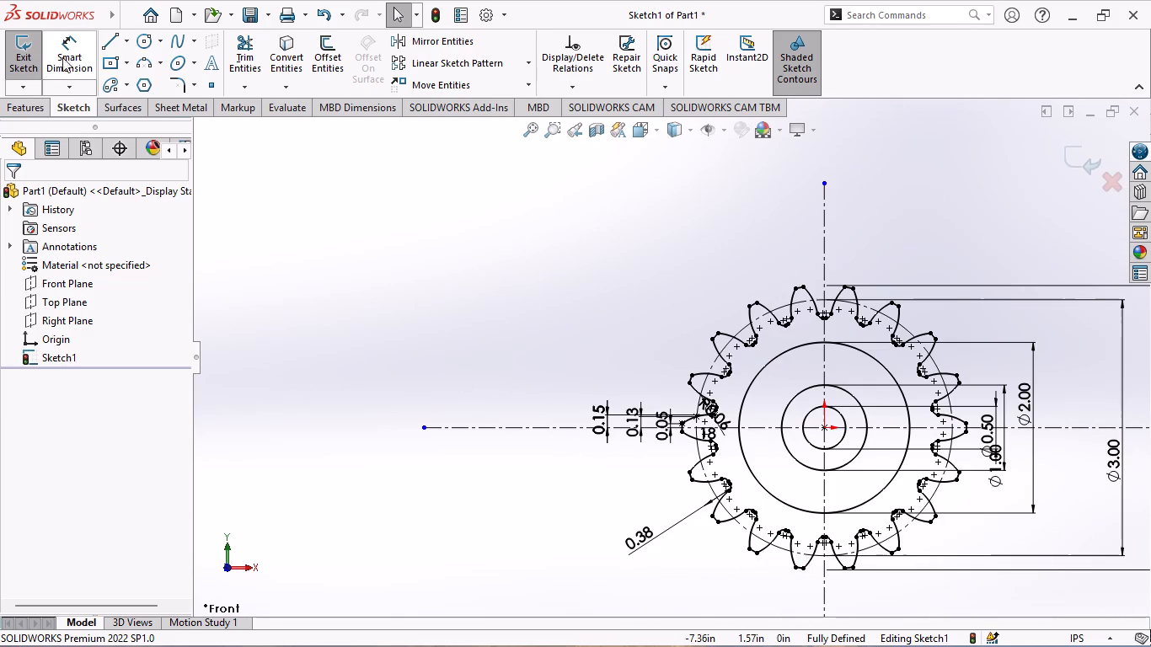
Start a Boss-Extrude of the gear sketch and select the toothed rim, web and hub regions, leaving the 0.50 bore out.
left_click(16, 108)
left_click(31, 63)
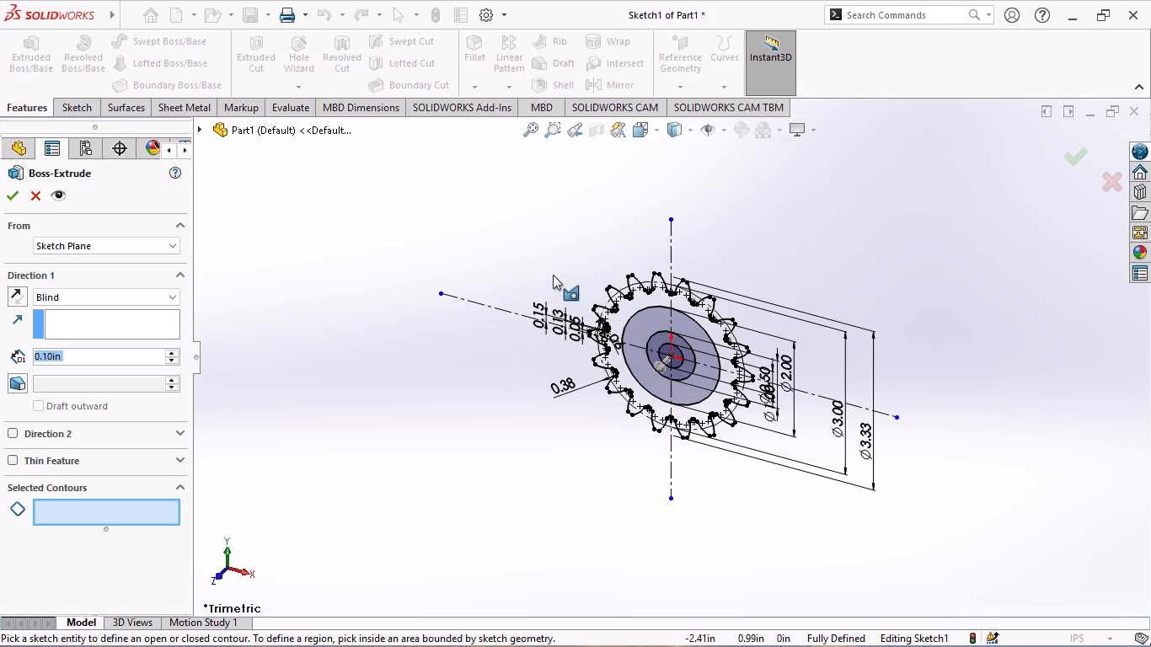
scroll(552, 275, "down", 3)
scroll(630, 303, "down", 2)
scroll(870, 376, "down", 3)
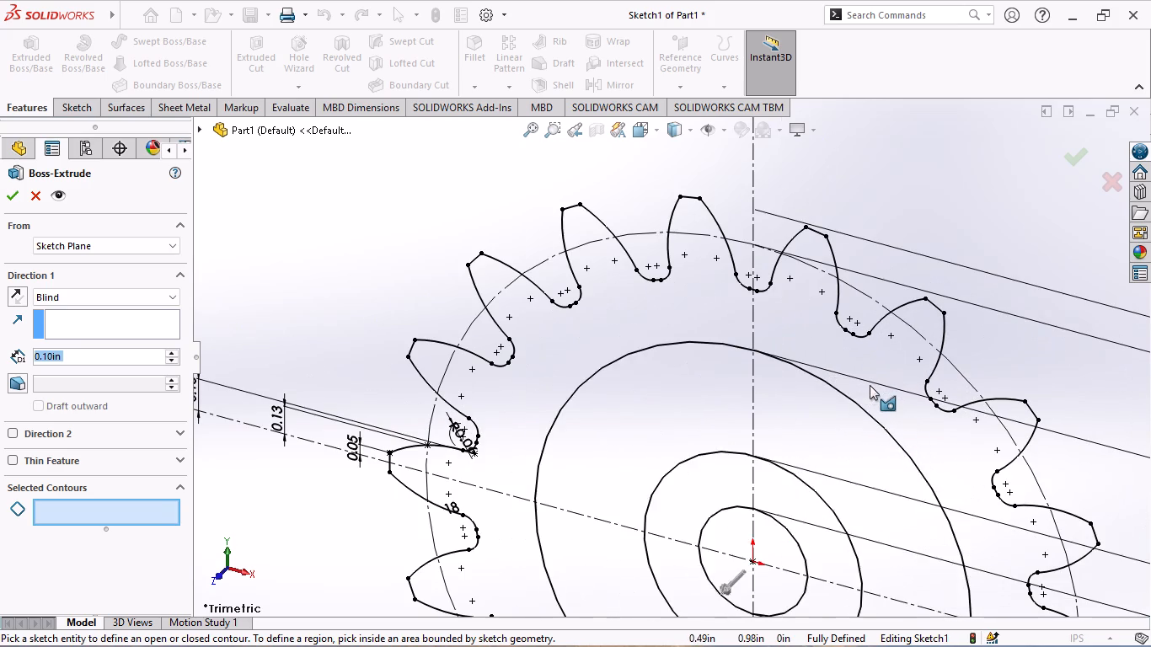
left_click(680, 310)
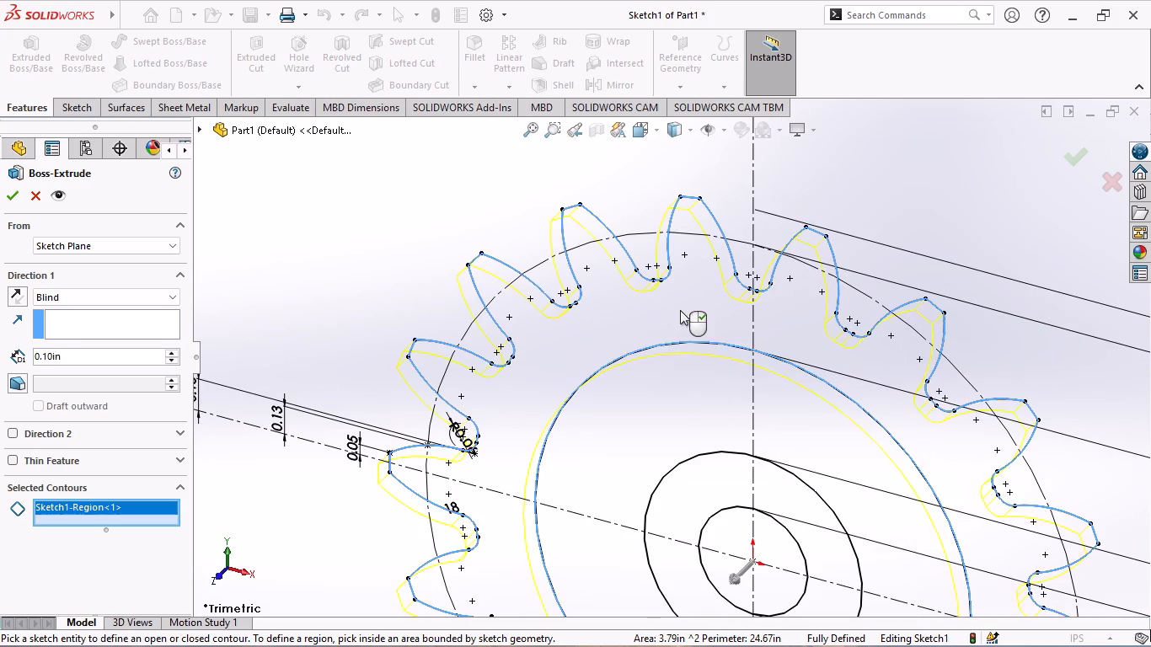
scroll(673, 391, "up", 2)
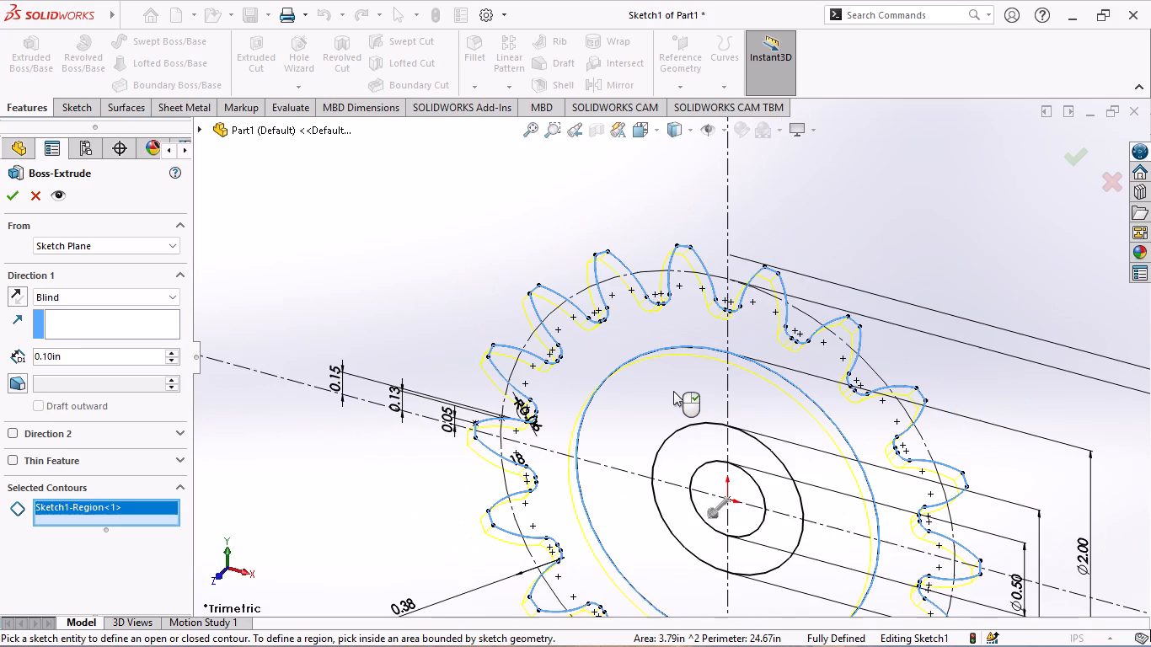
left_click(667, 388)
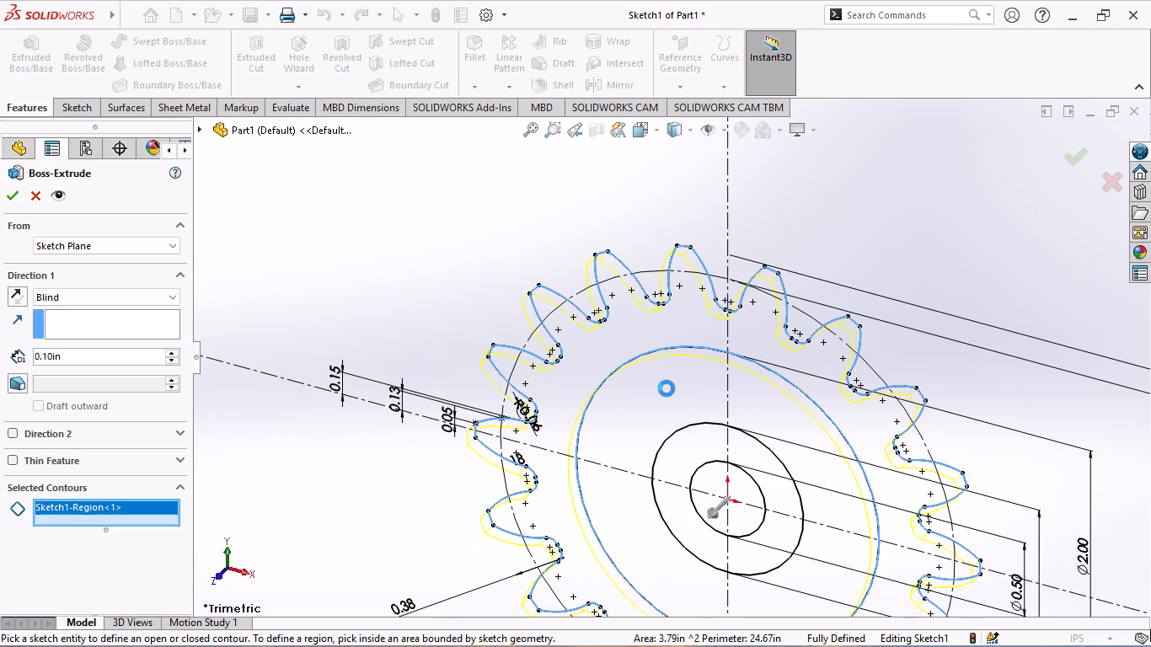
left_click(683, 457)
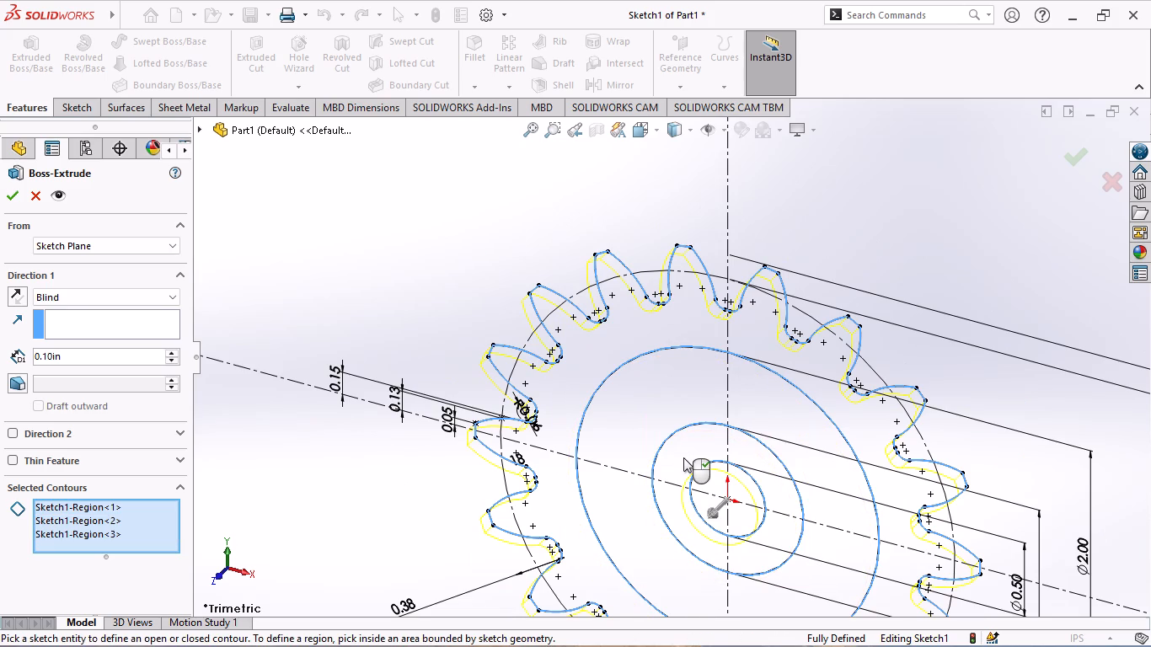
Set the extrusion's Direction 1 end condition to Mid Plane.
scroll(627, 376, "up", 2)
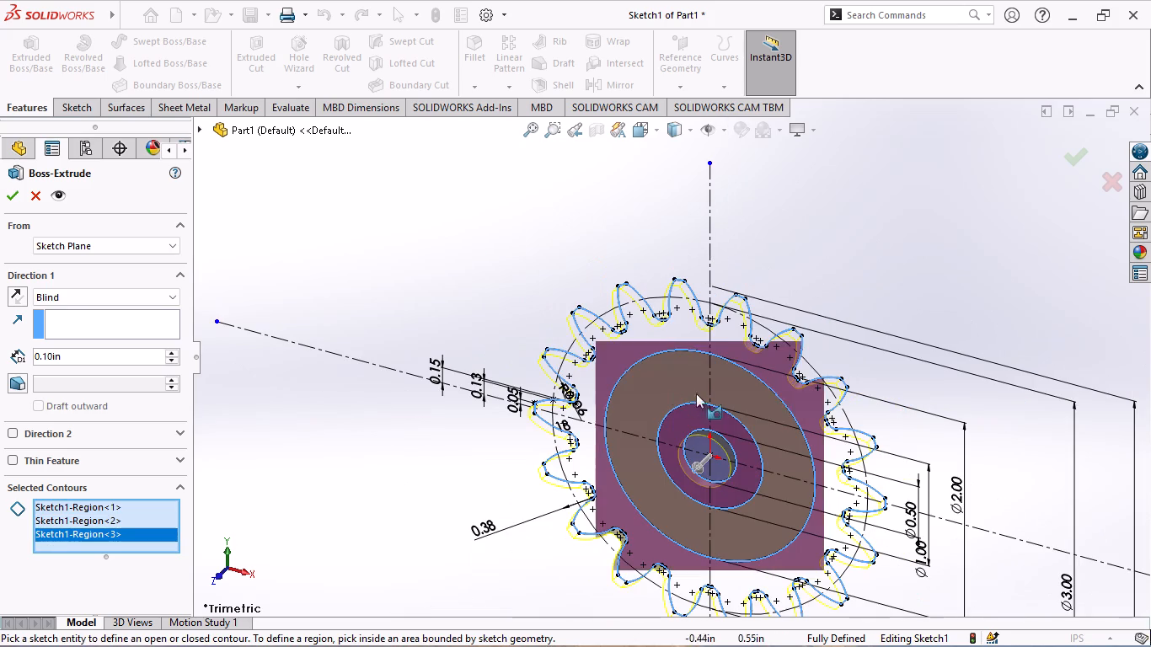
scroll(956, 279, "up", 1)
middle_click_drag(956, 279, 849, 345)
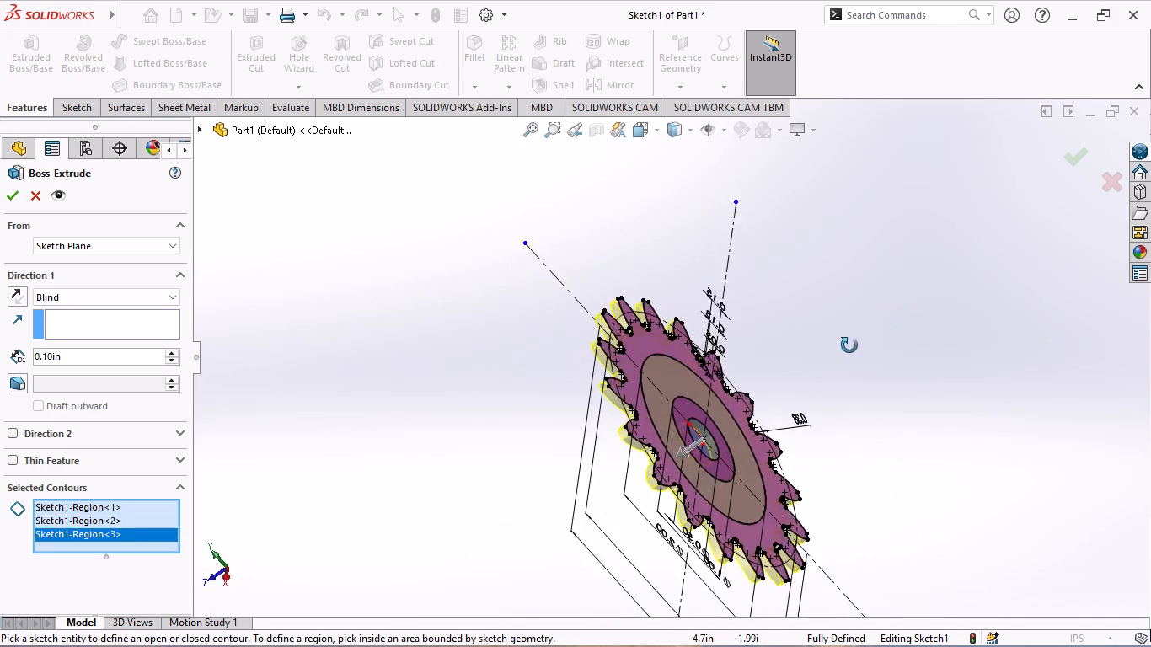
middle_click_drag(849, 345, 948, 329)
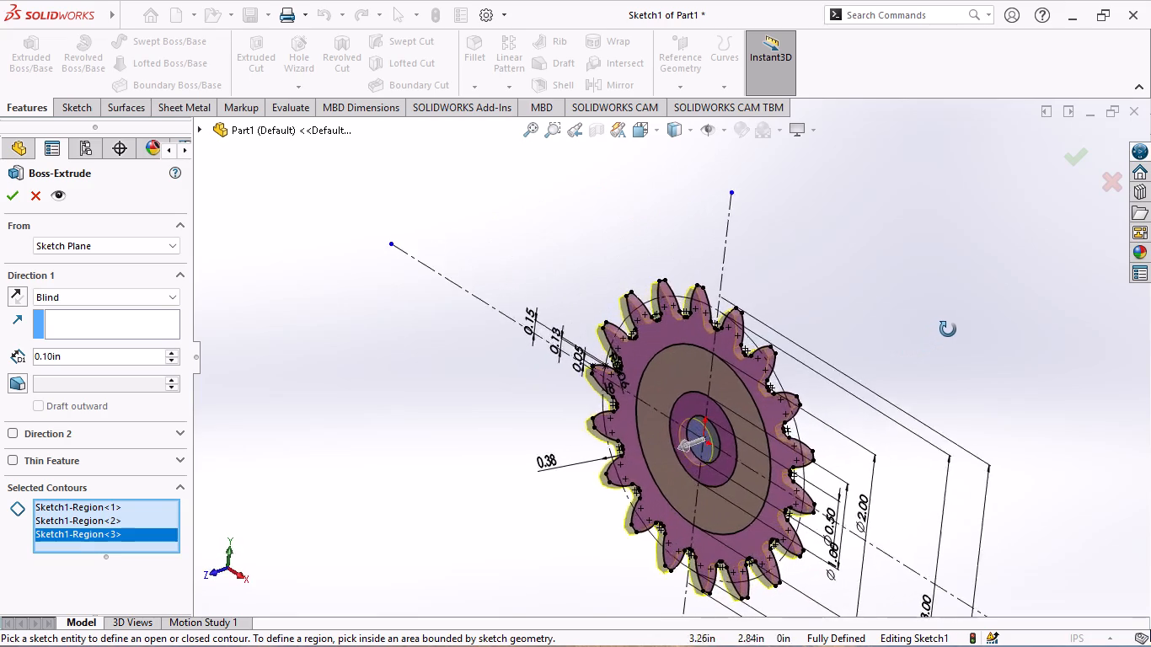
middle_click_drag(948, 329, 998, 302)
scroll(948, 457, "up", 2)
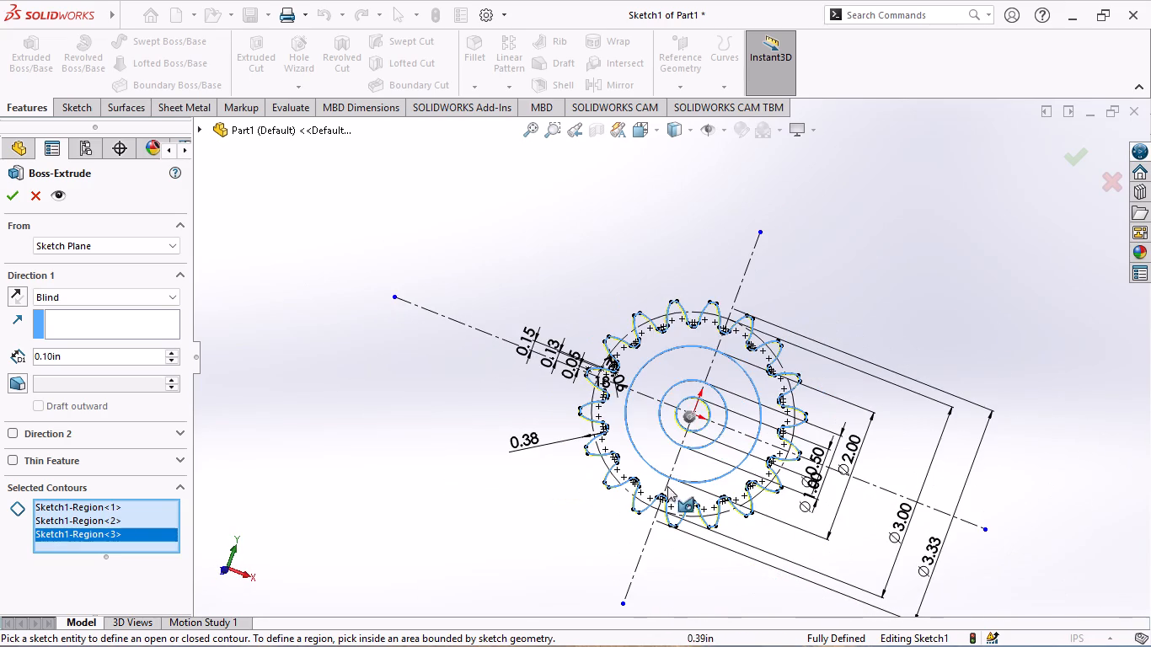
scroll(667, 486, "down", 2)
scroll(691, 360, "down", 2)
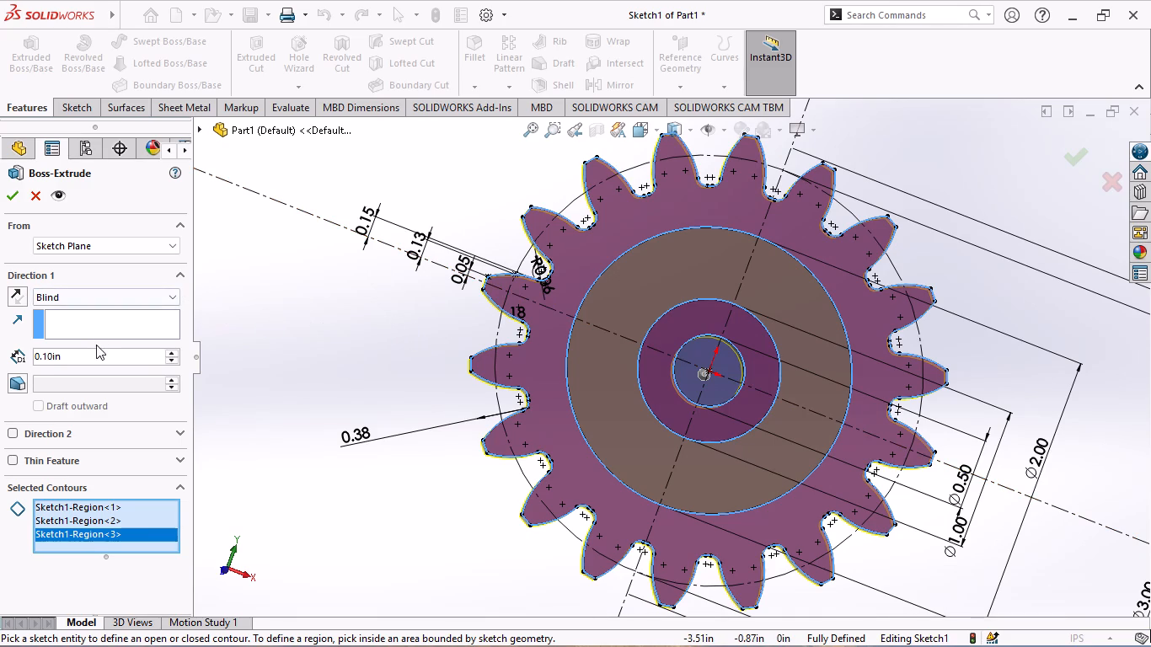
left_click(168, 294)
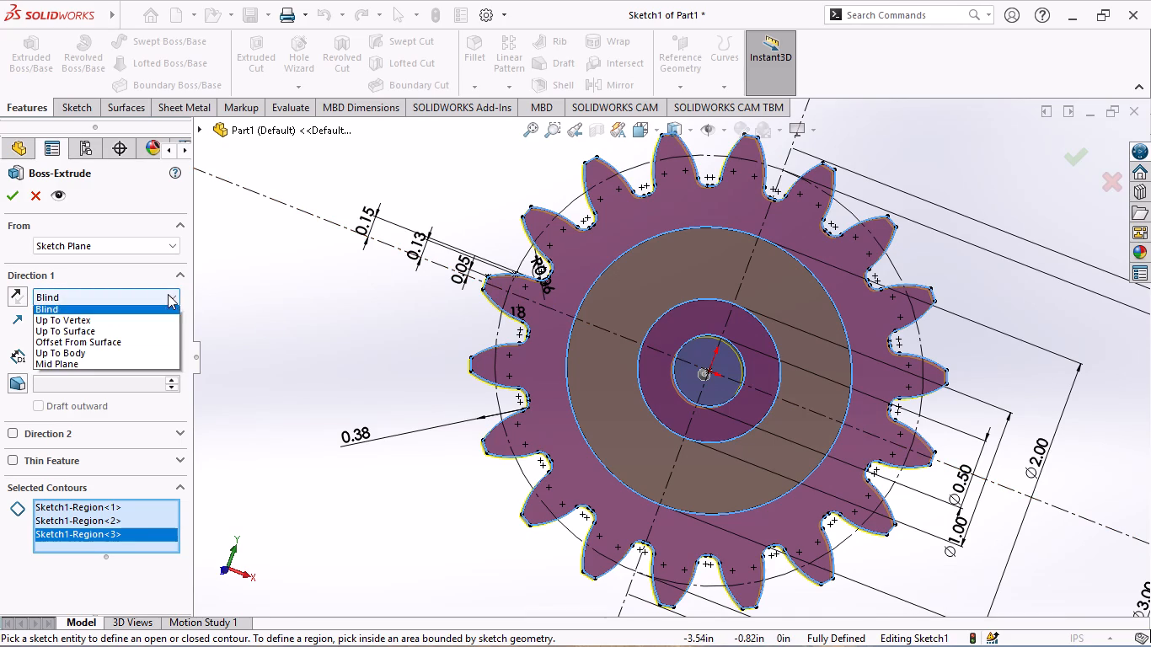
left_click(118, 366)
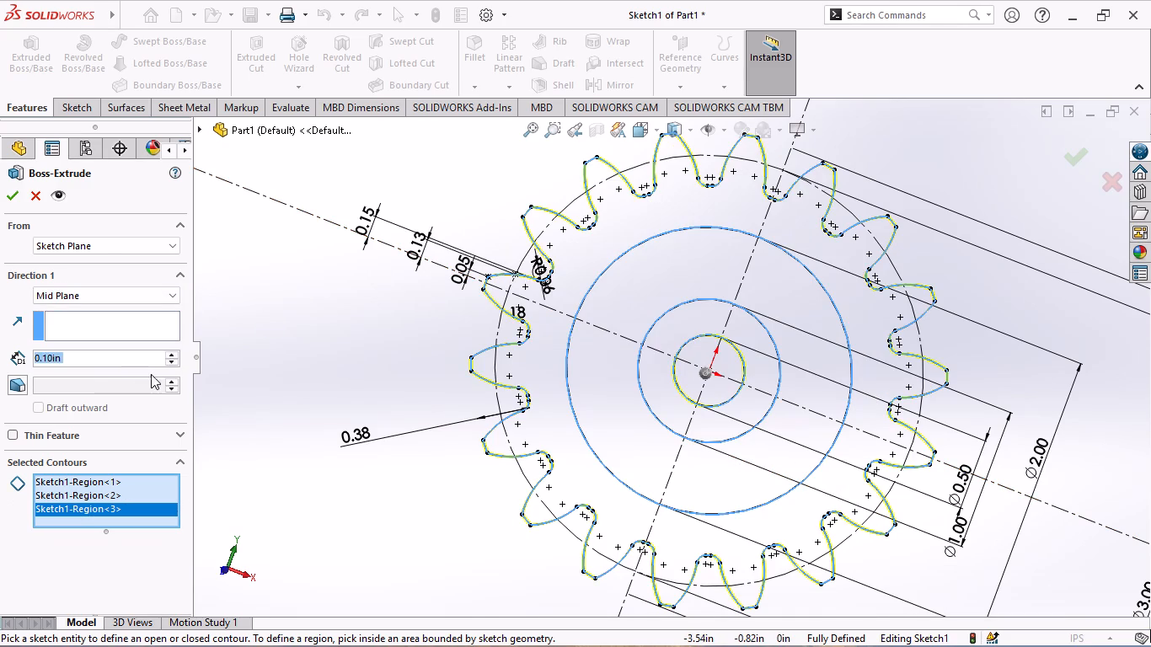
Set the mid-plane extrusion depth to 1.00 in and check the preview from the side.
middle_click_drag(319, 341, 440, 360)
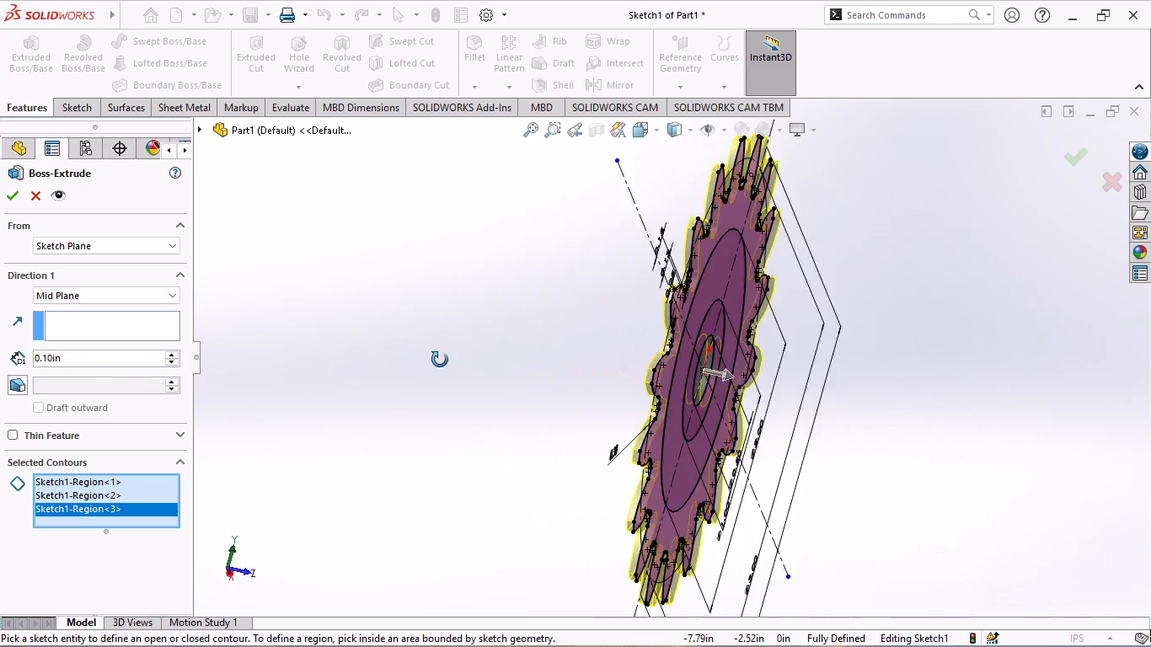
middle_click_drag(440, 360, 452, 358)
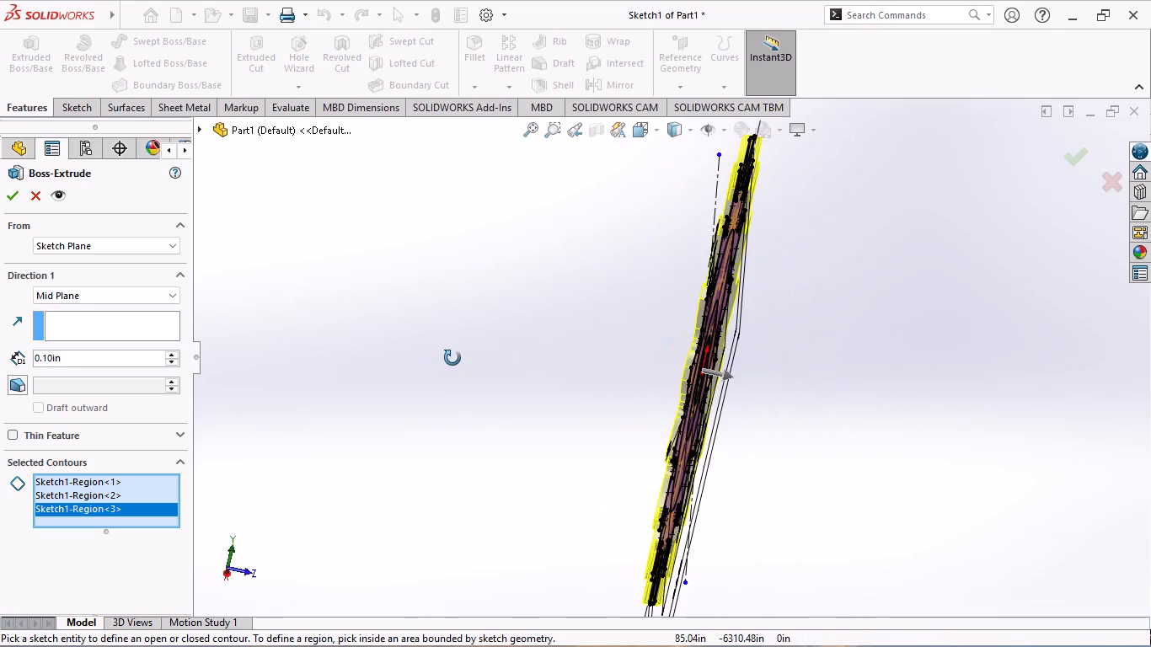
middle_click_drag(452, 358, 425, 376)
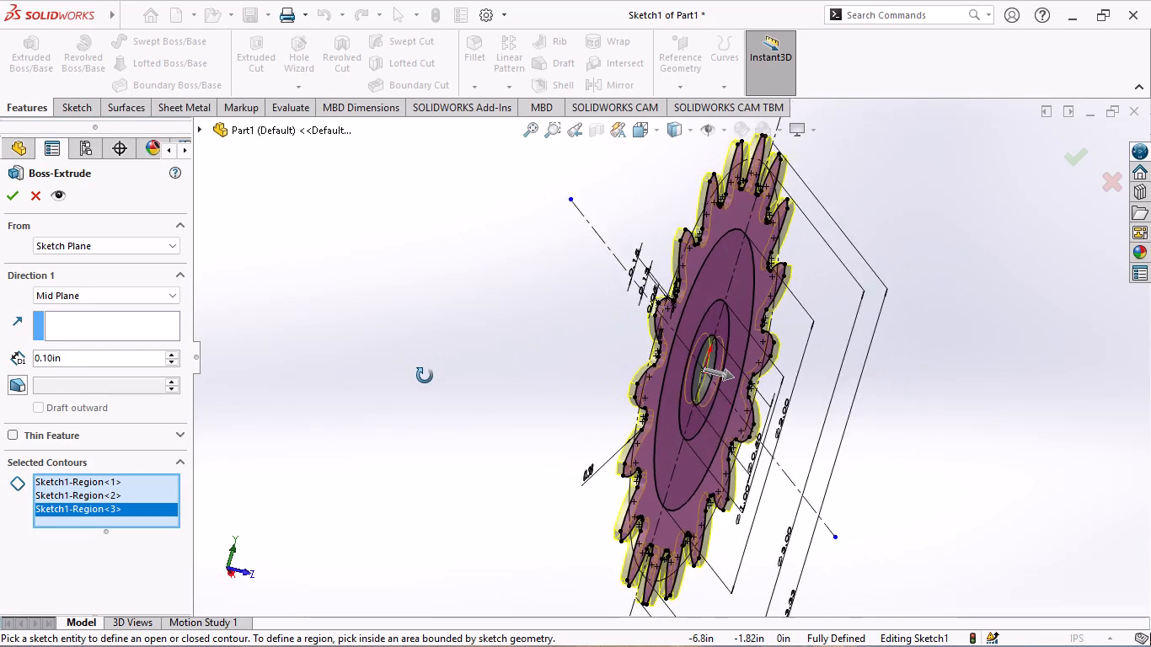
middle_click_drag(425, 376, 434, 378)
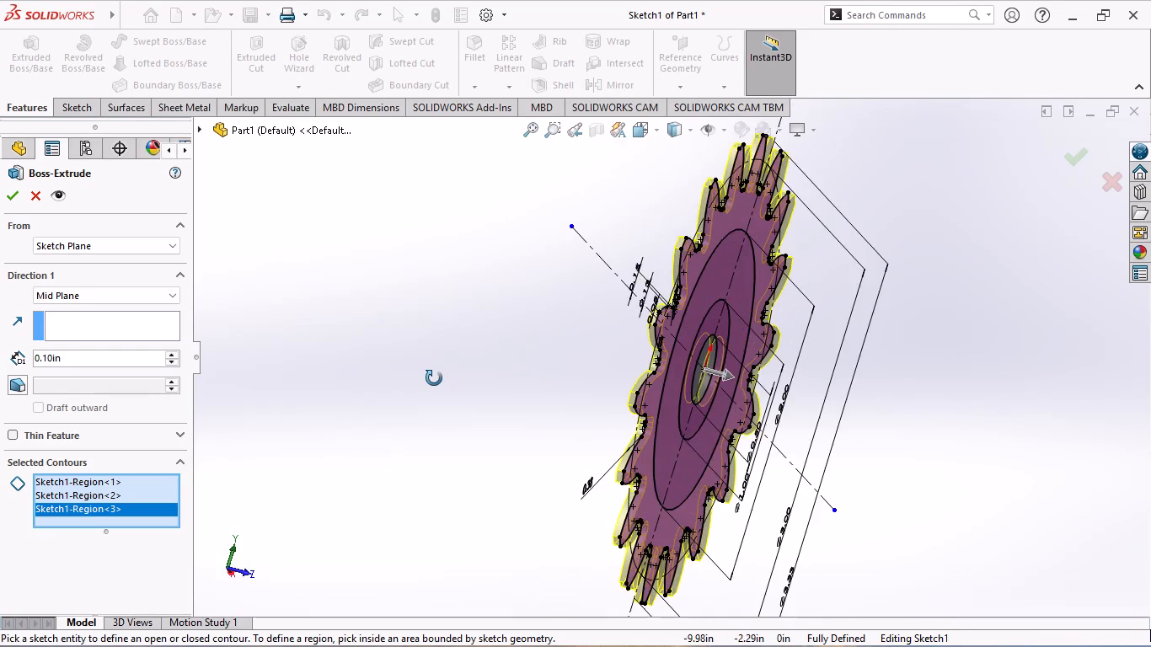
middle_click_drag(434, 378, 468, 365)
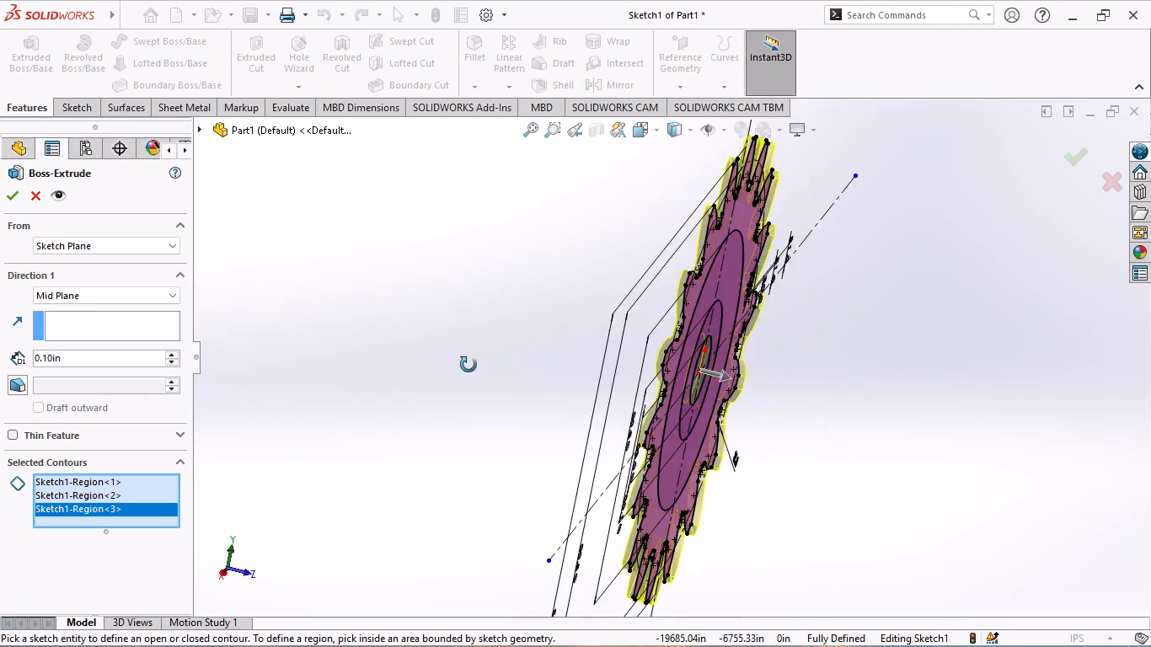
middle_click_drag(468, 365, 437, 384)
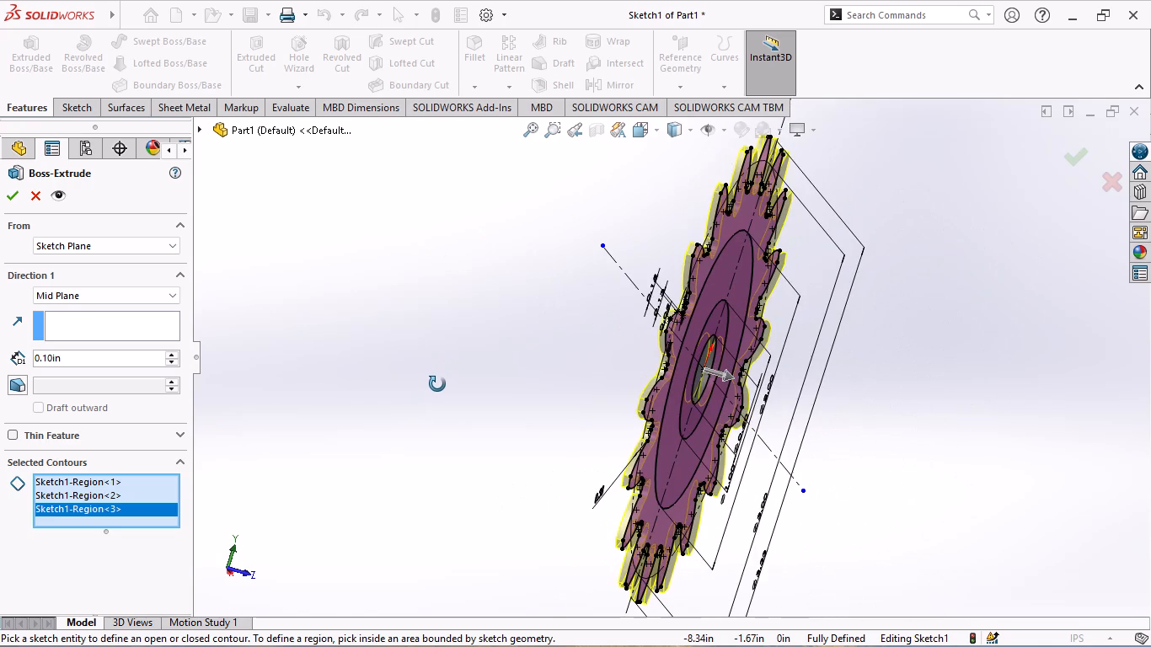
middle_click_drag(437, 384, 448, 379)
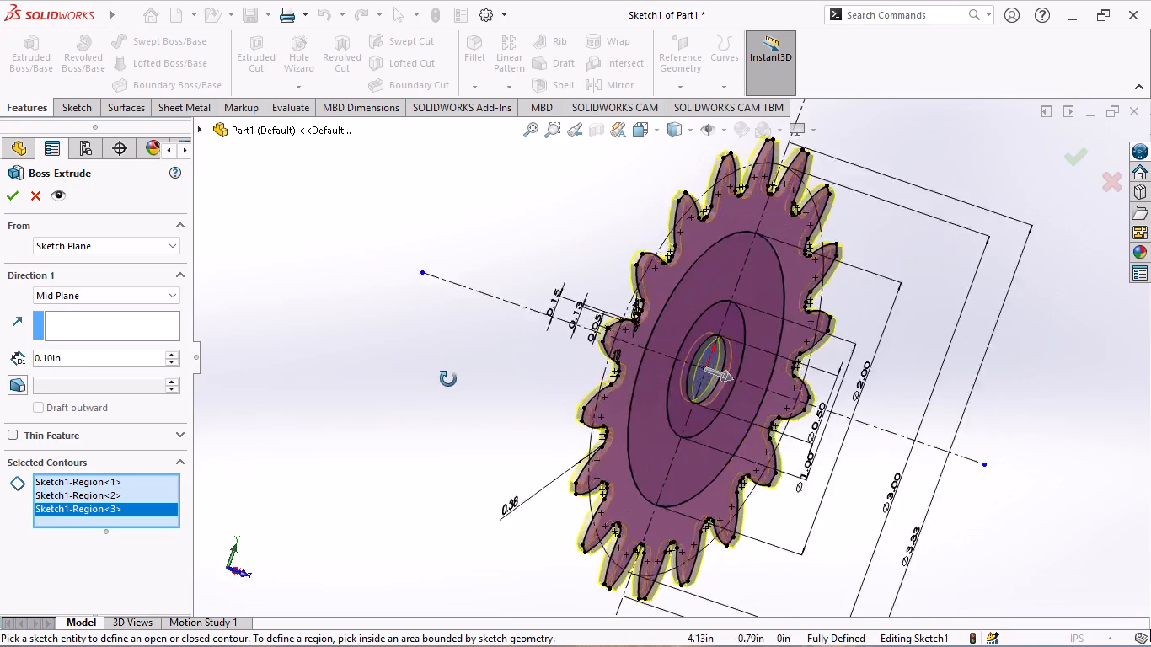
middle_click_drag(448, 379, 792, 414)
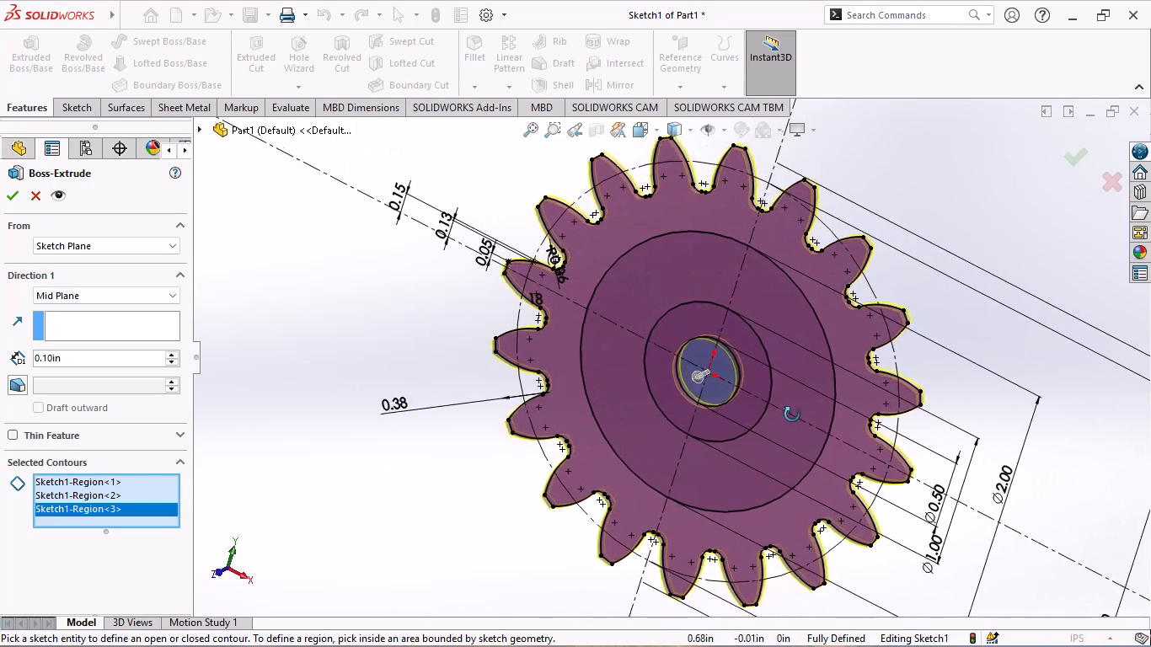
middle_click_drag(792, 414, 798, 413)
scroll(798, 413, "up", 1)
double_click(74, 352)
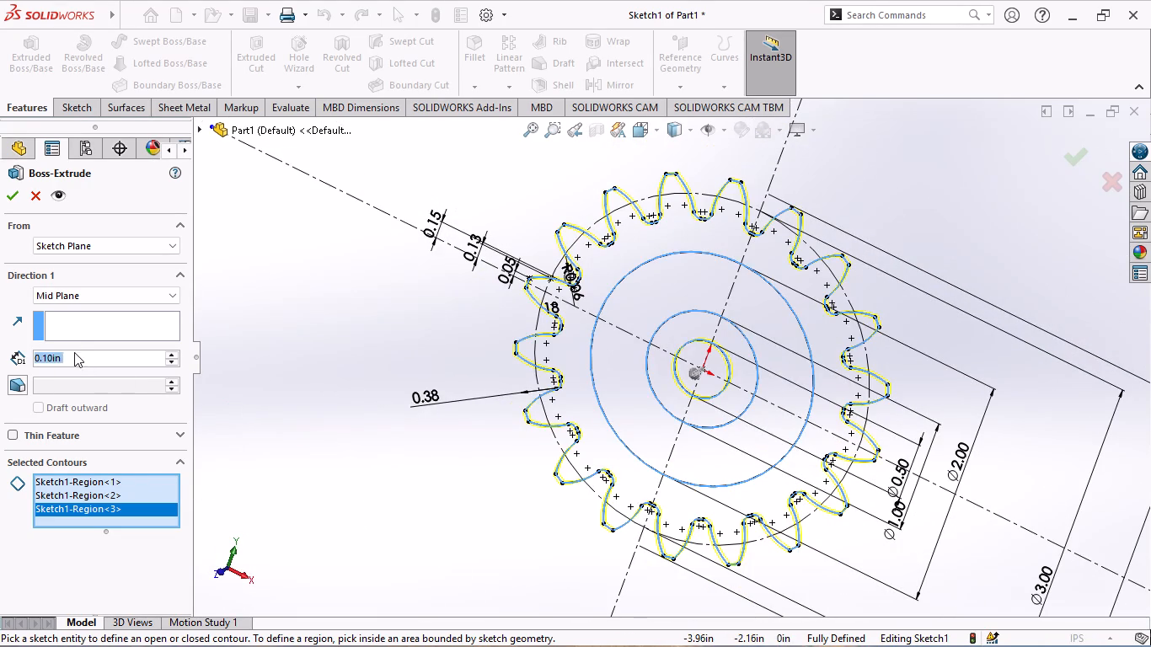
key("1")
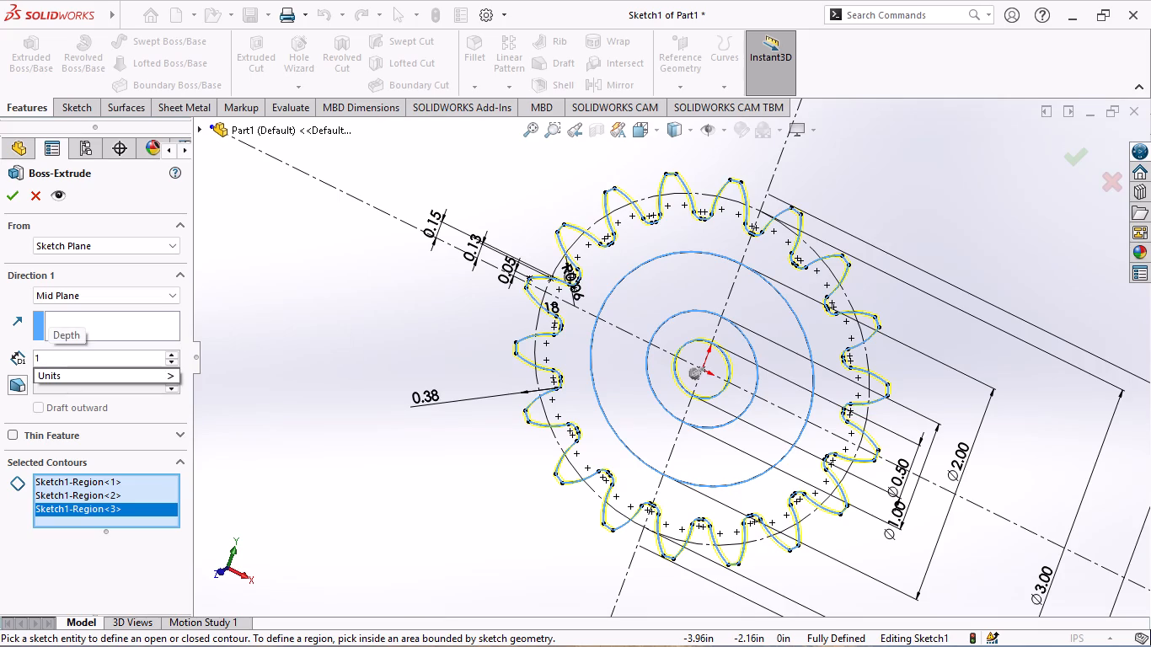
key("Return")
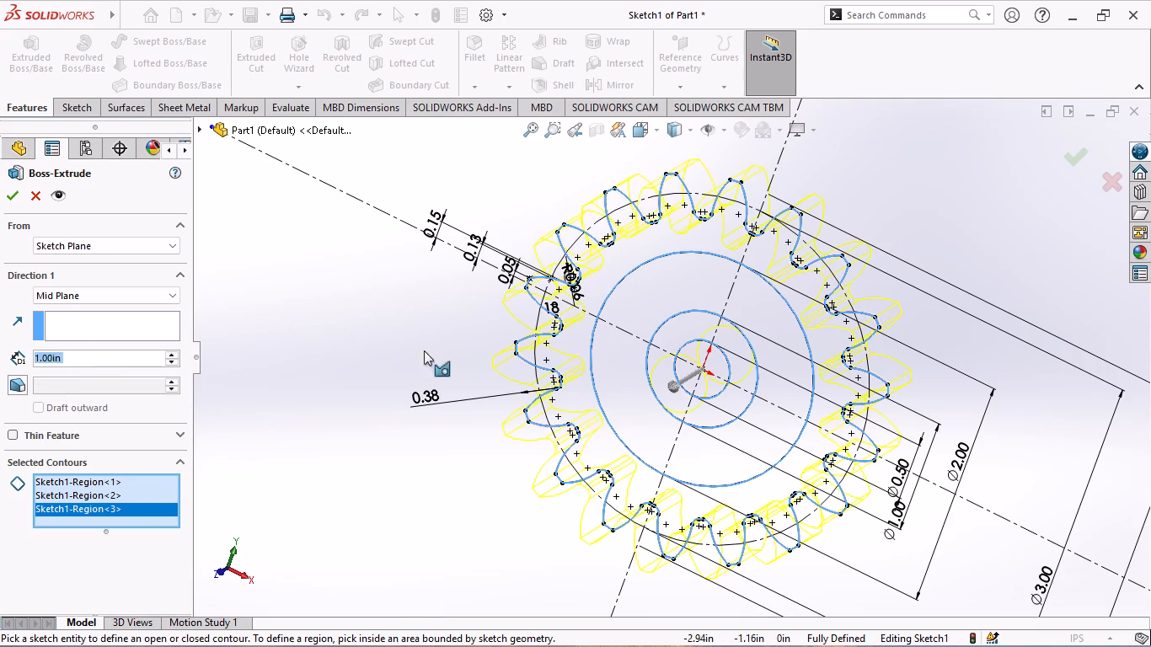
middle_click_drag(918, 224, 844, 293)
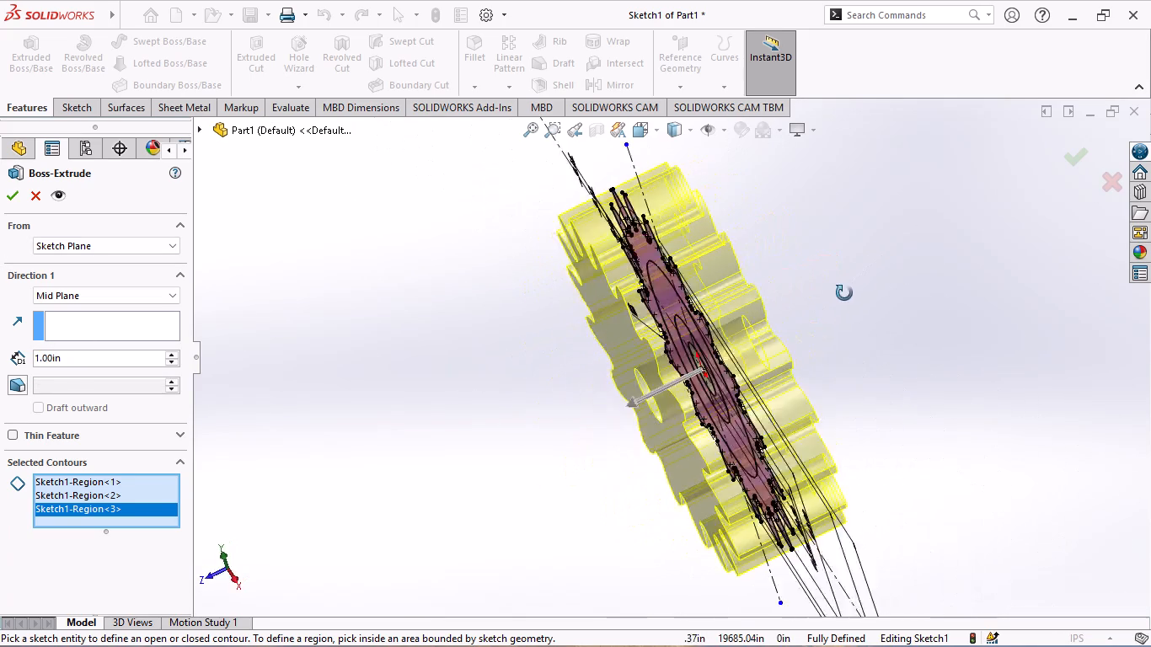
Complete the 1.00 in mid-plane gear extrusion and check the solid from both sides.
middle_click_drag(844, 293, 932, 249)
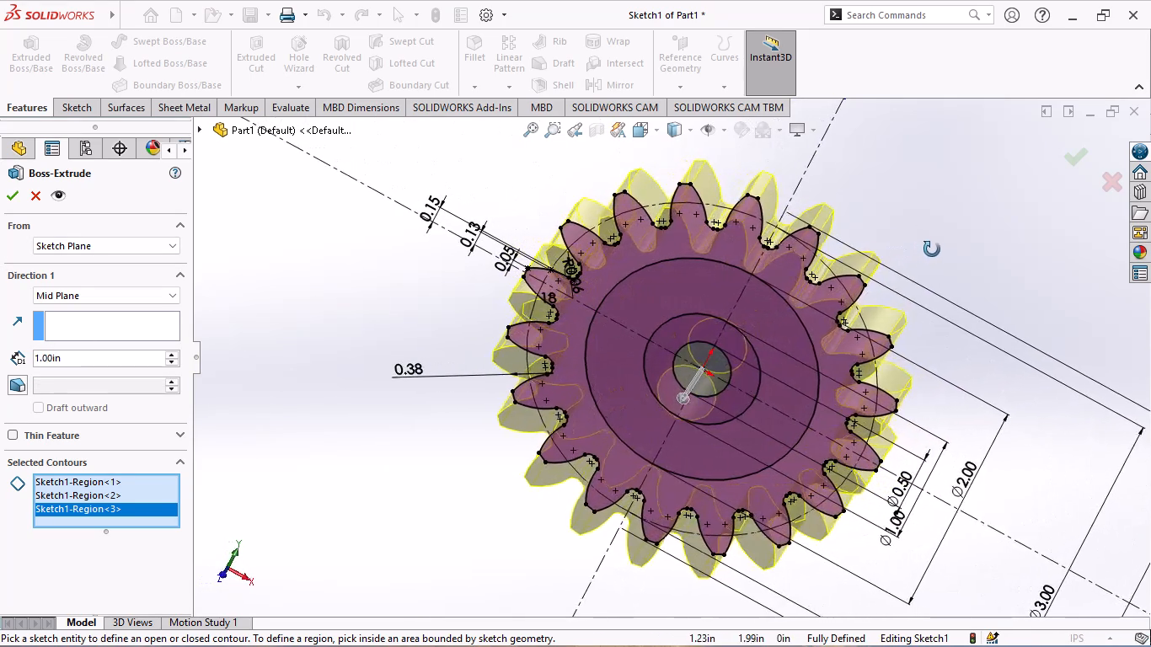
middle_click_drag(932, 249, 937, 222)
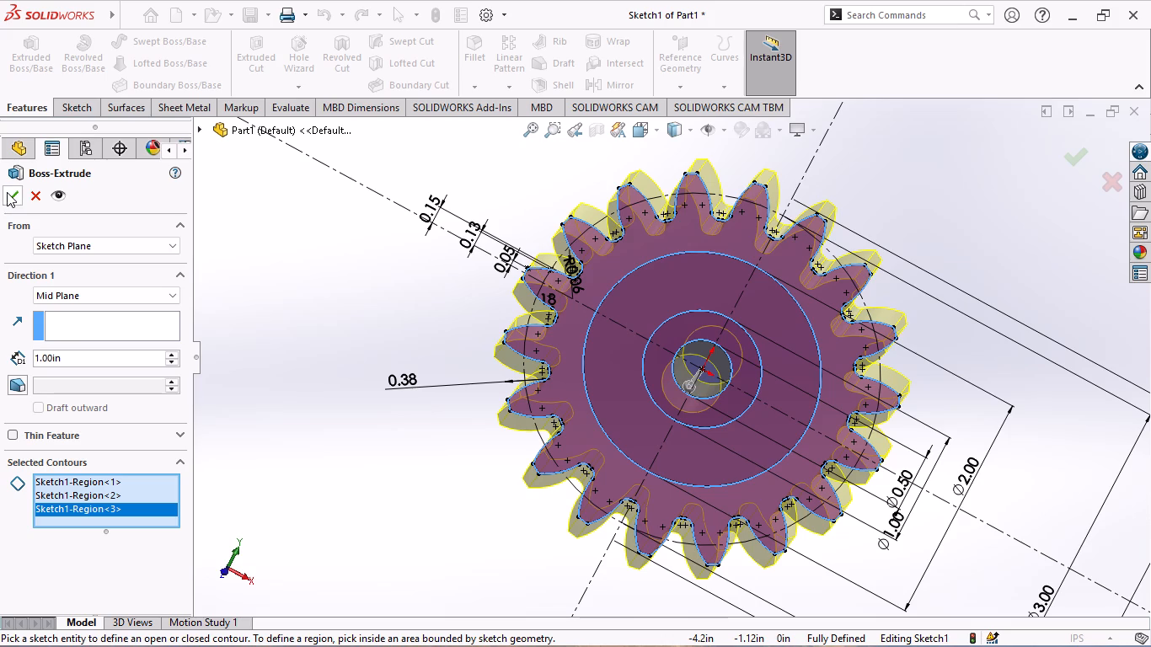
left_click(7, 192)
scroll(342, 294, "up", 2)
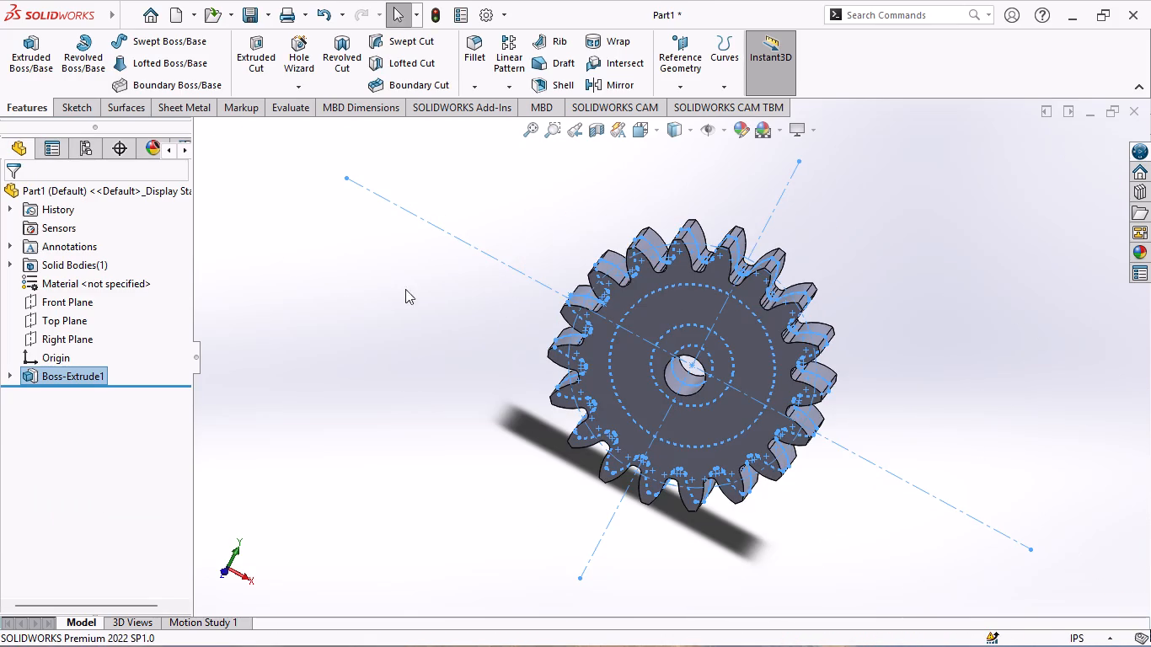
middle_click_drag(874, 294, 922, 221)
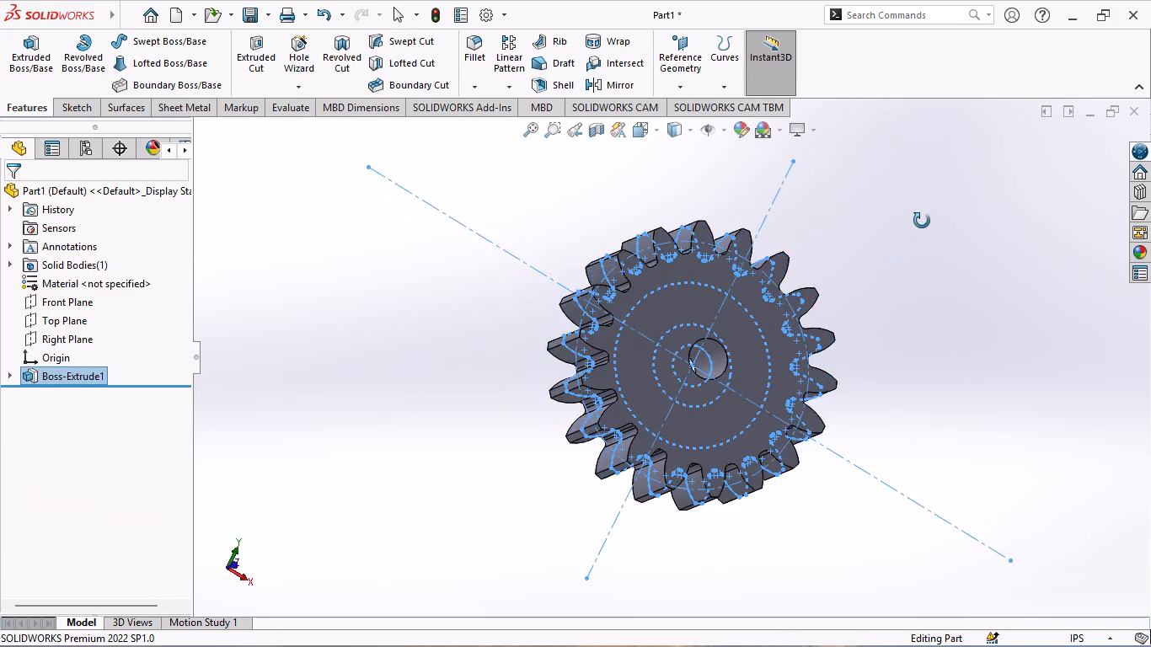
middle_click_drag(922, 221, 774, 313)
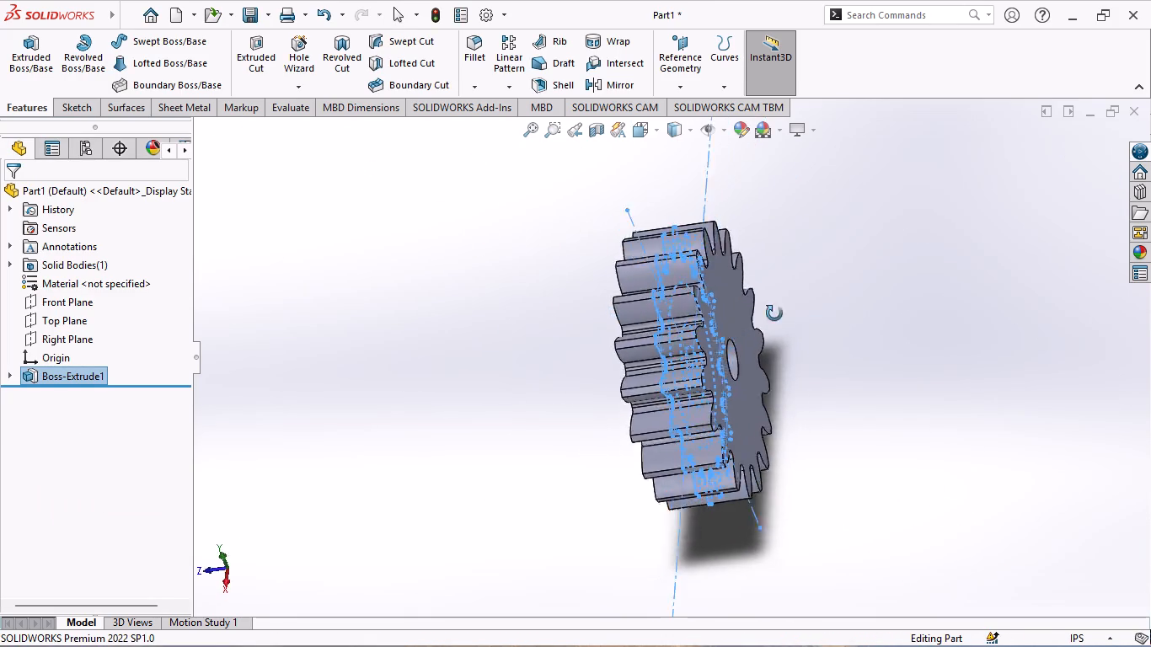
middle_click_drag(774, 313, 908, 297)
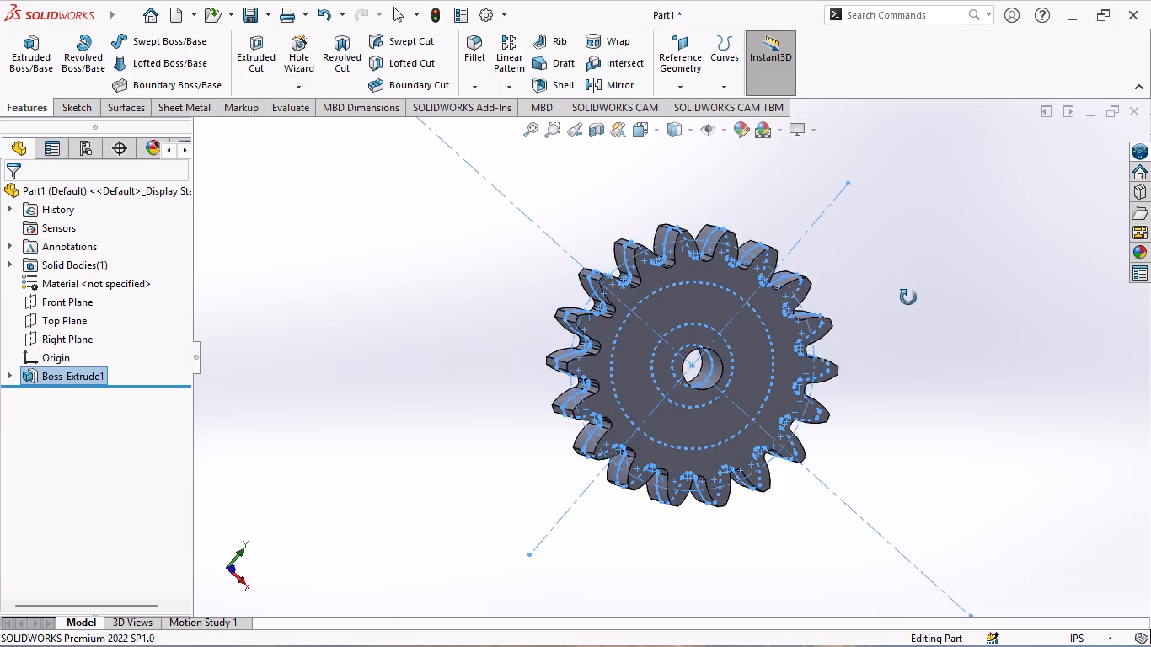
middle_click_drag(908, 297, 865, 336)
left_click(318, 325)
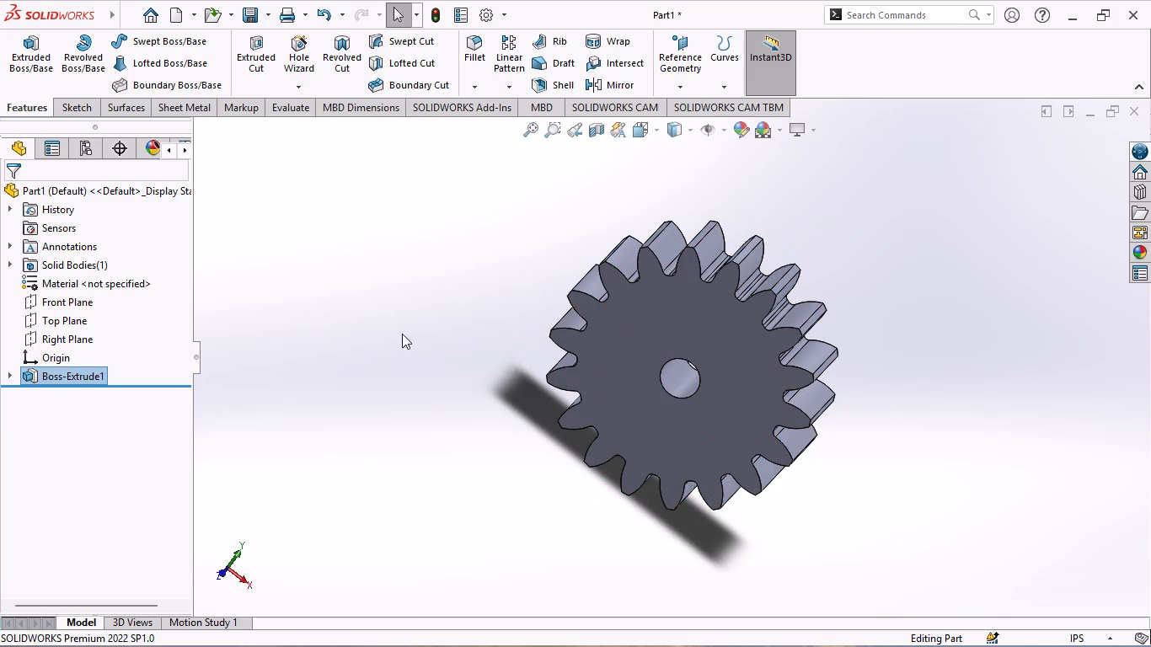
Show the gear sketch used by the boss extrusion so that it can be reused.
left_click(10, 372)
left_click(56, 393)
left_click(64, 365)
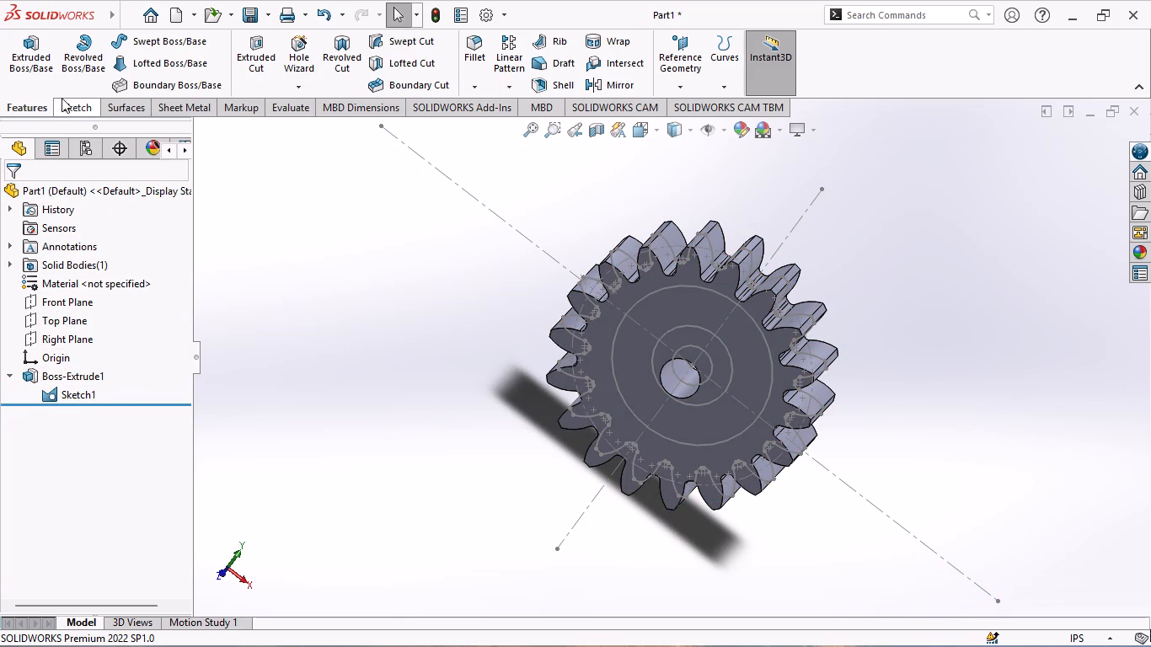
Start an Extruded Cut from the gear sketch, using only the ring region between the 1.00 and 2.00 in circles.
left_click(263, 57)
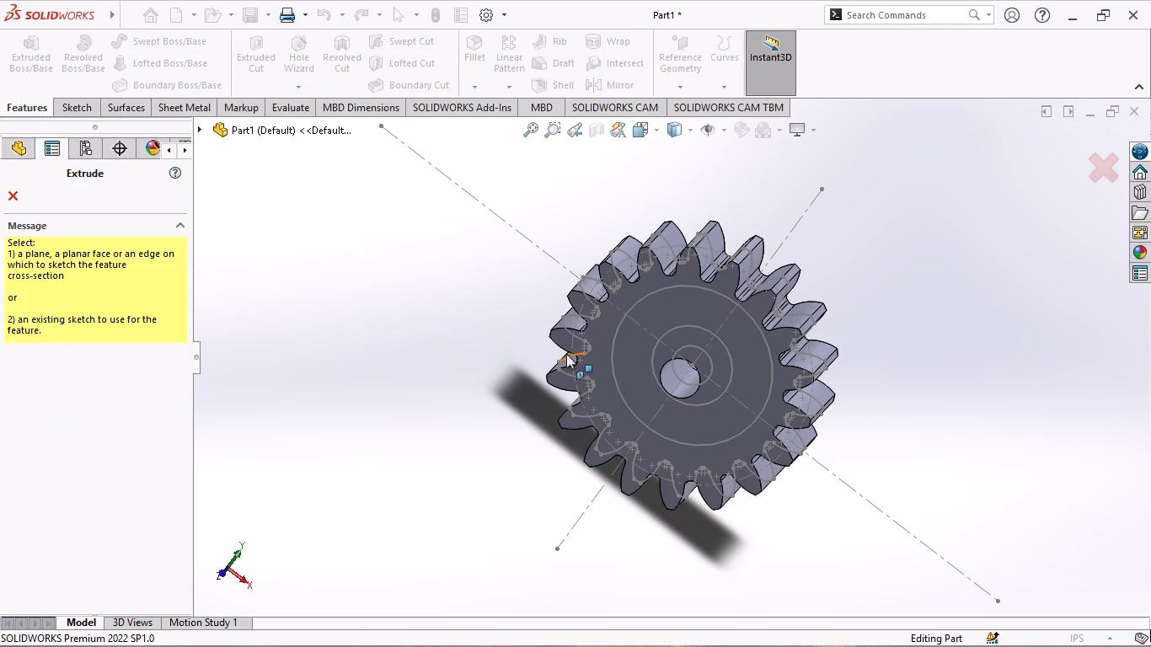
middle_click_drag(432, 336, 460, 283)
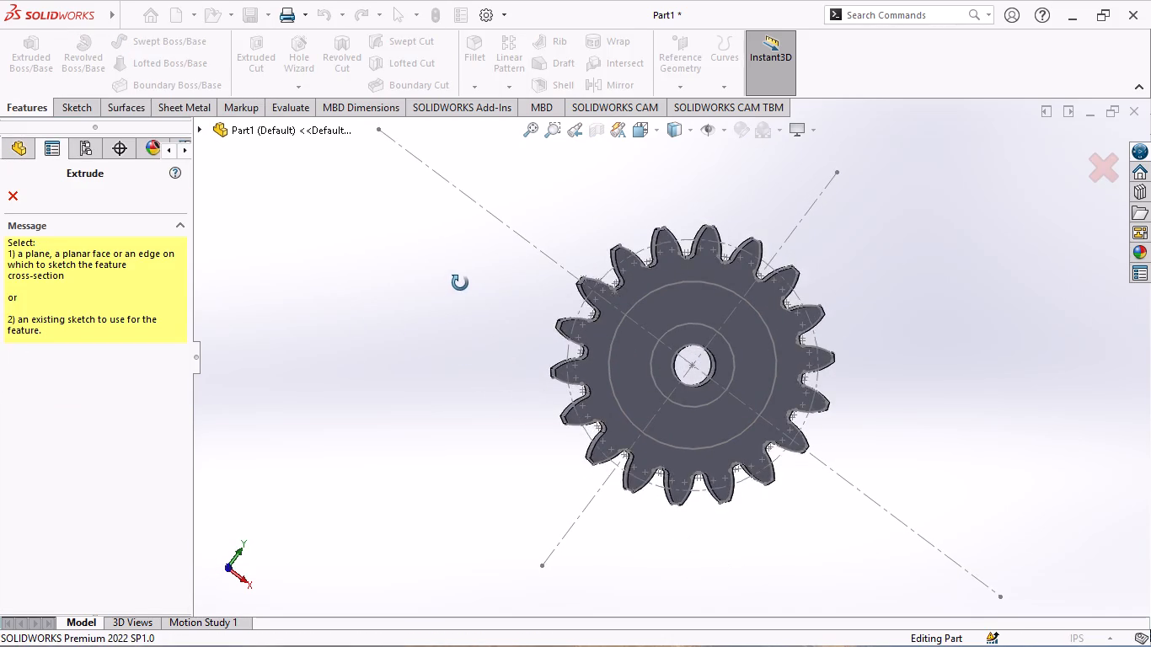
middle_click_drag(460, 283, 452, 284)
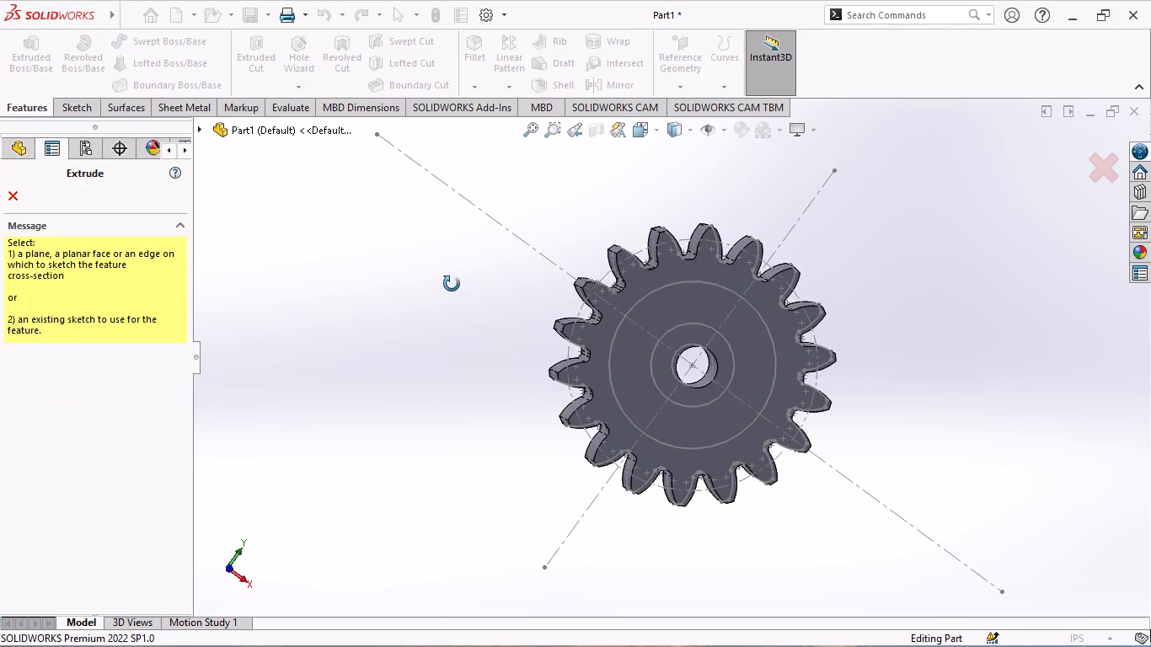
middle_click_drag(452, 284, 446, 281)
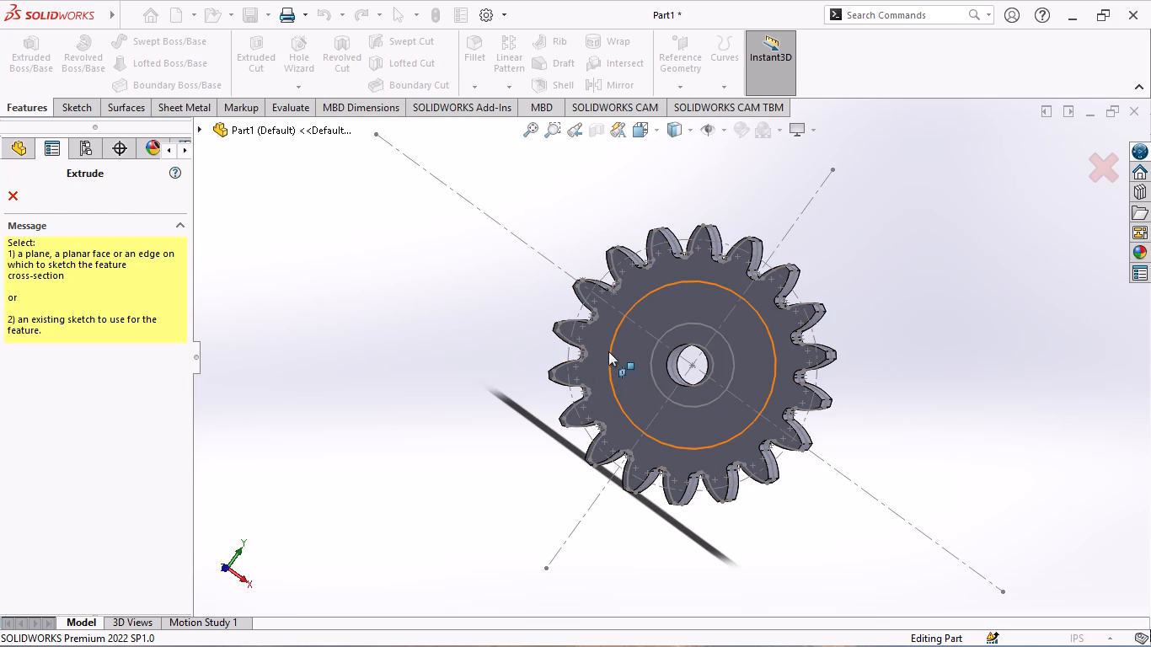
left_click(608, 351)
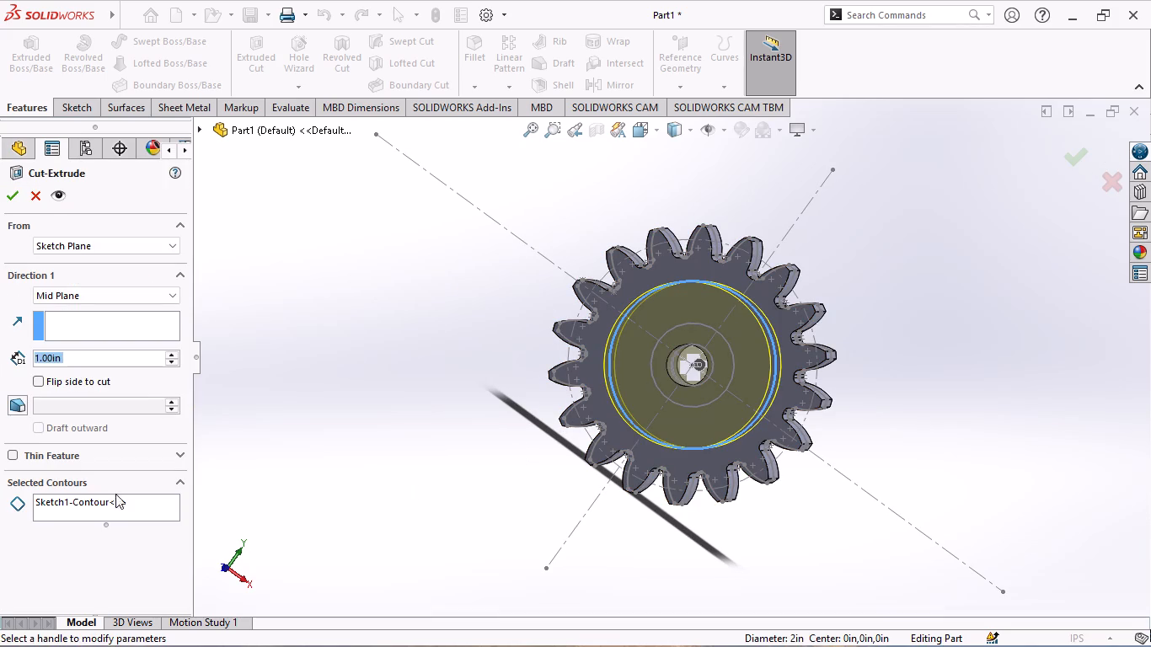
left_click(99, 504)
right_click(115, 498)
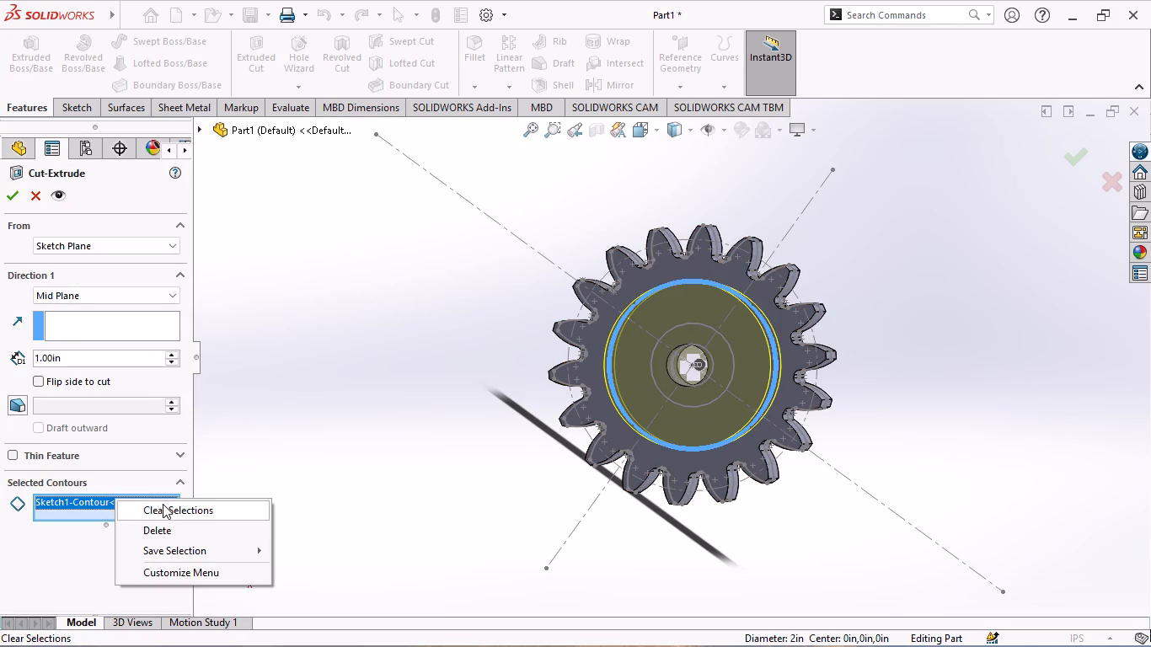
left_click(164, 508)
left_click(635, 375)
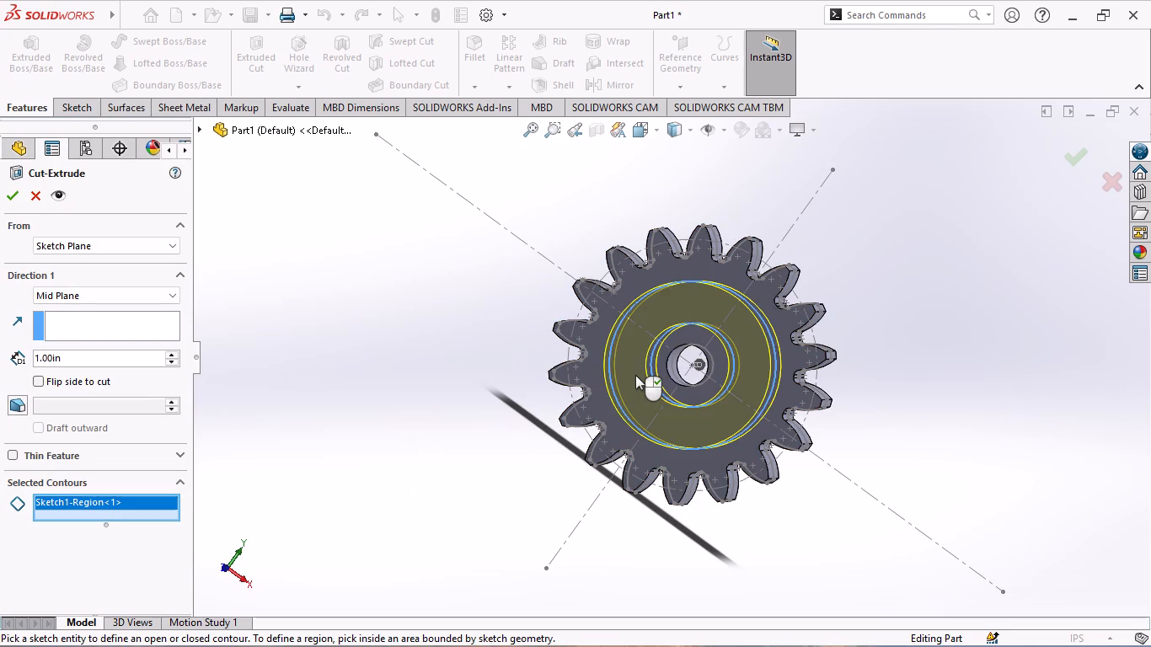
Set the cut to start from Offset and its Direction 1 end condition to Blind.
middle_click_drag(414, 366, 484, 350)
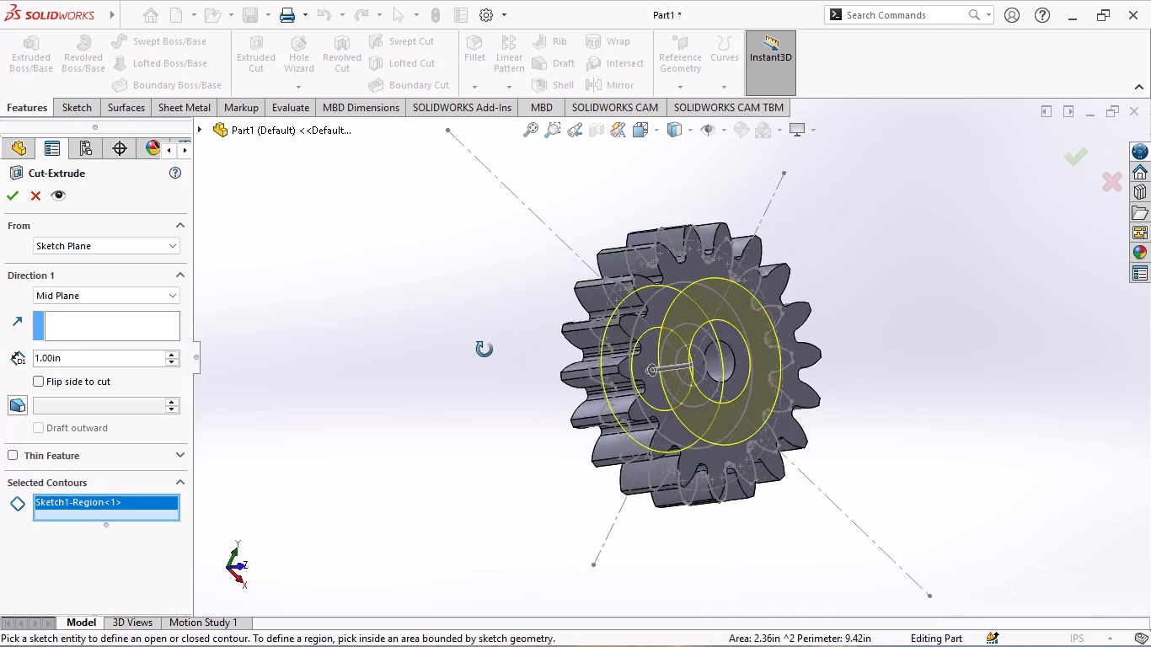
middle_click_drag(484, 350, 372, 371)
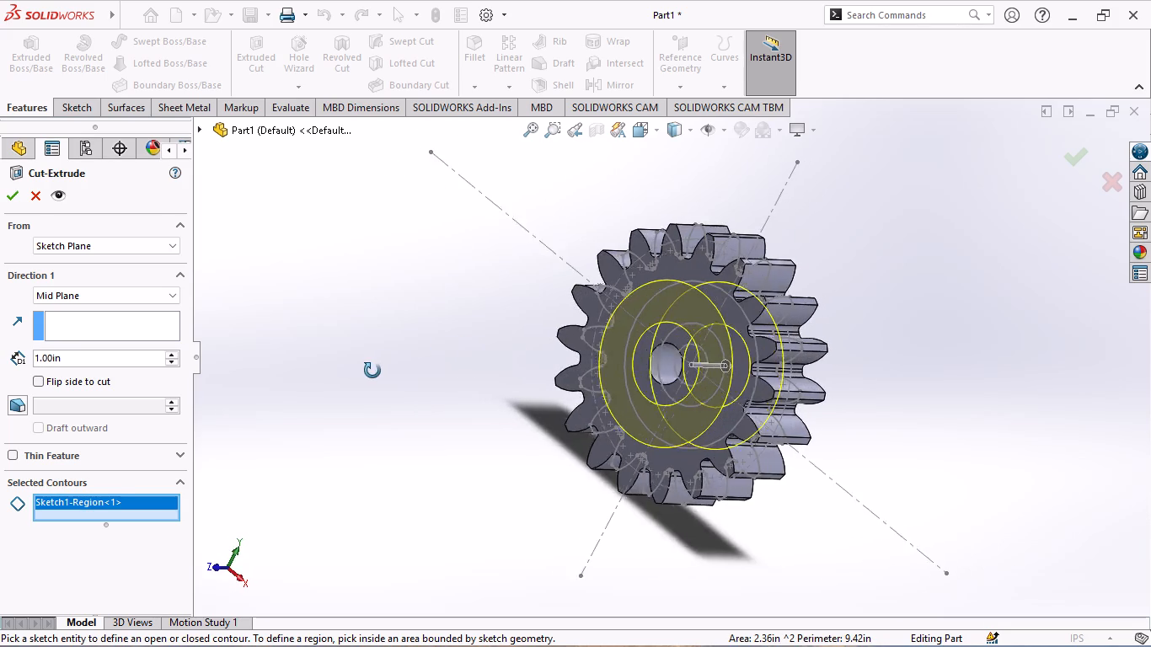
middle_click_drag(372, 371, 311, 354)
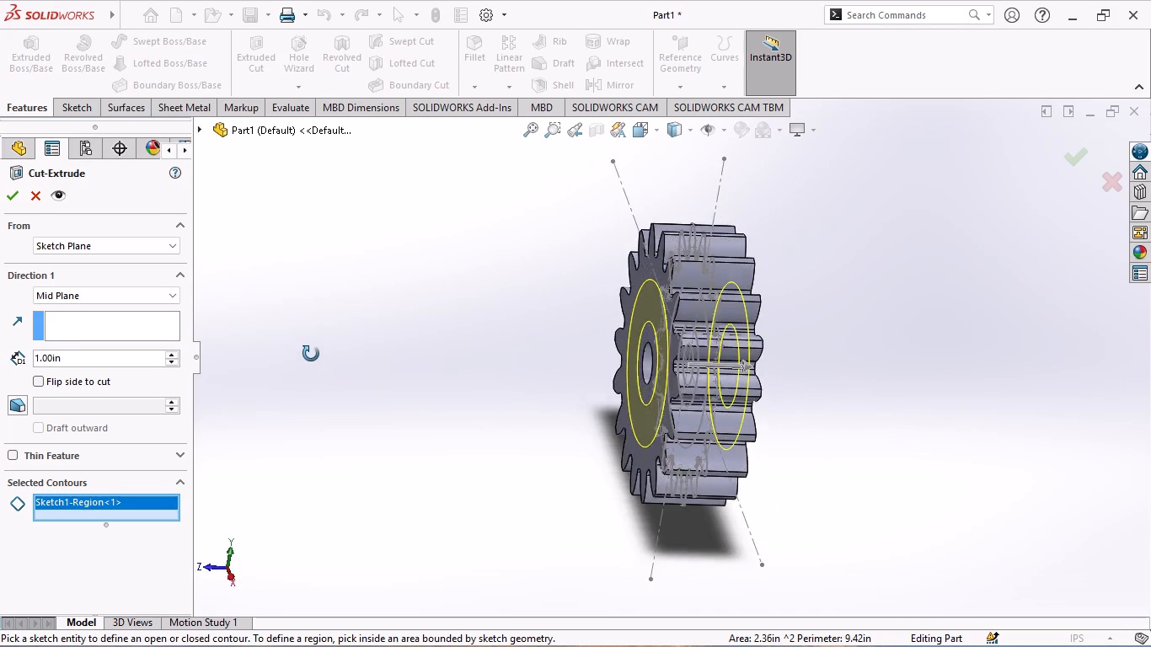
middle_click_drag(311, 354, 310, 327)
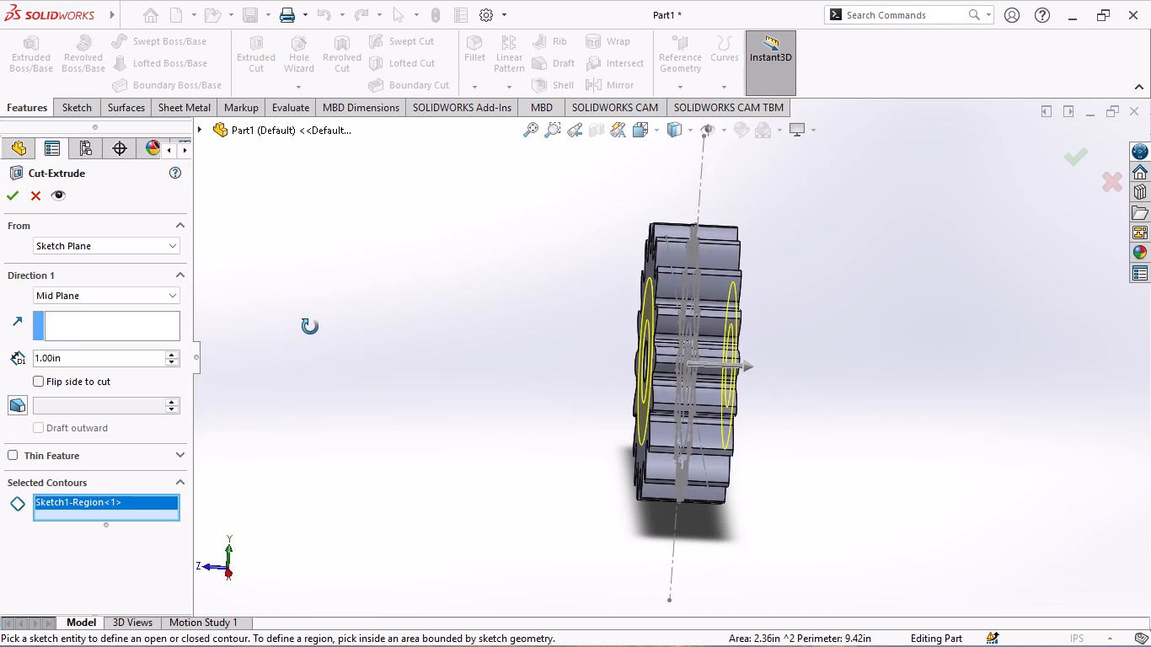
middle_click_drag(310, 327, 302, 327)
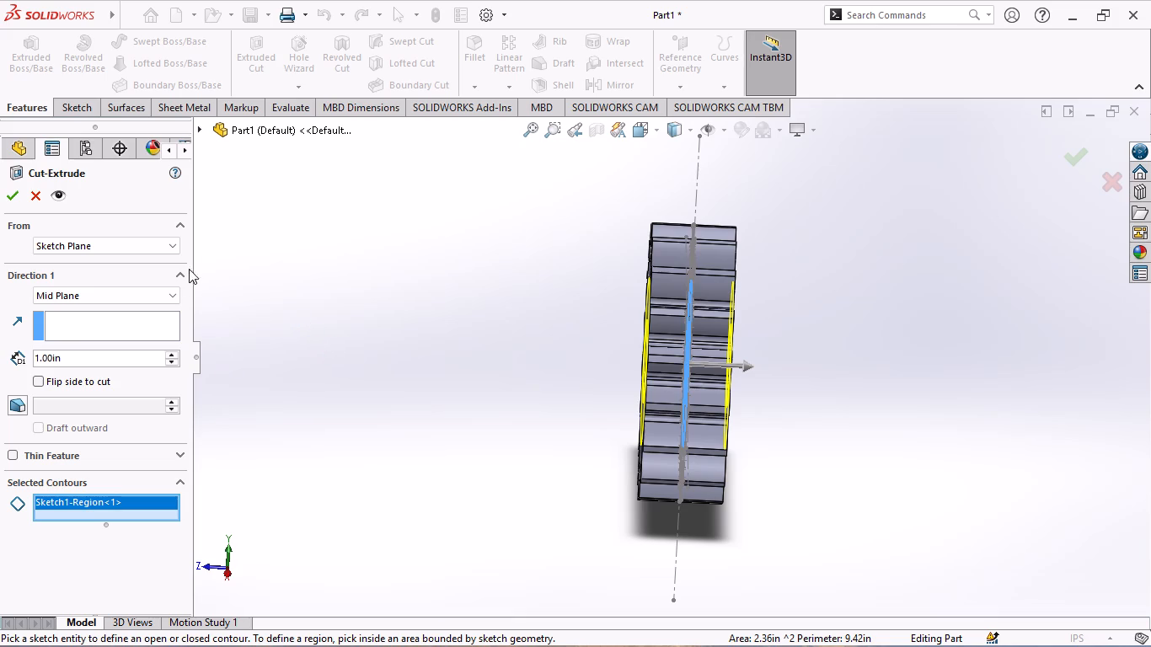
left_click(174, 296)
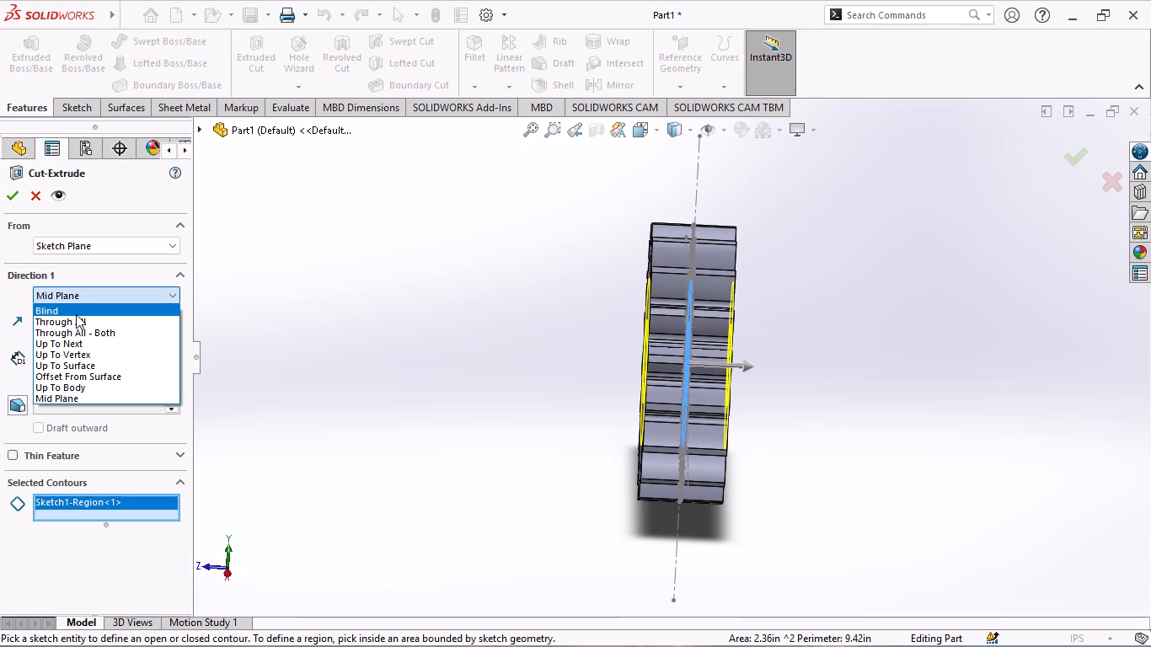
left_click(172, 244)
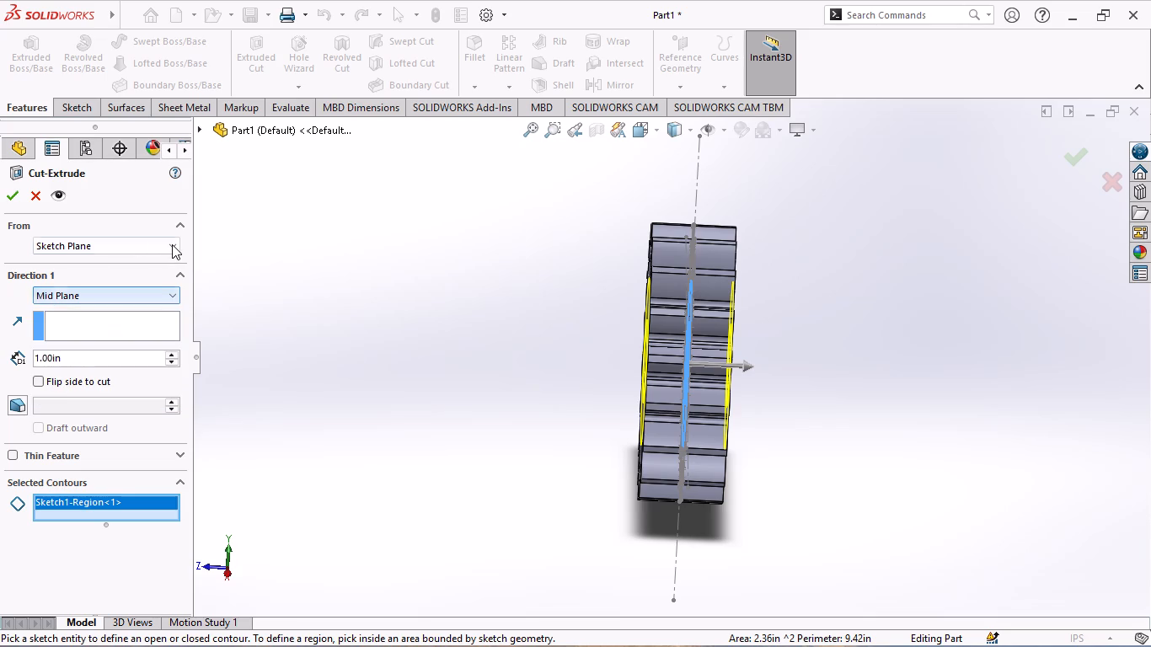
left_click(172, 243)
left_click(80, 291)
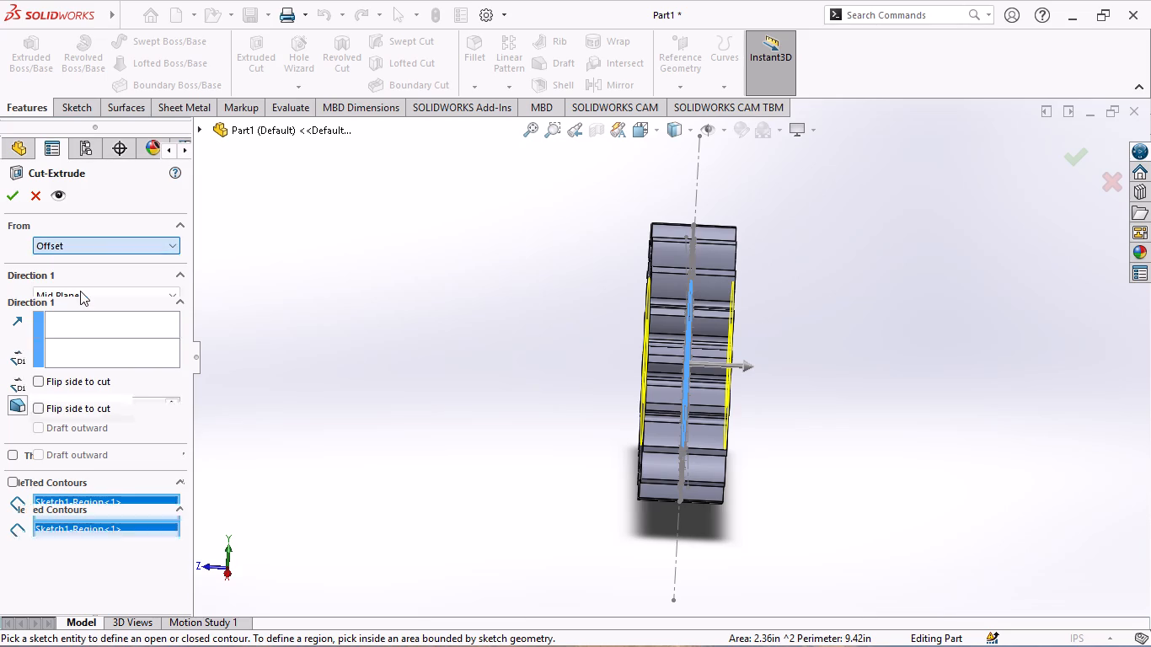
left_click(158, 319)
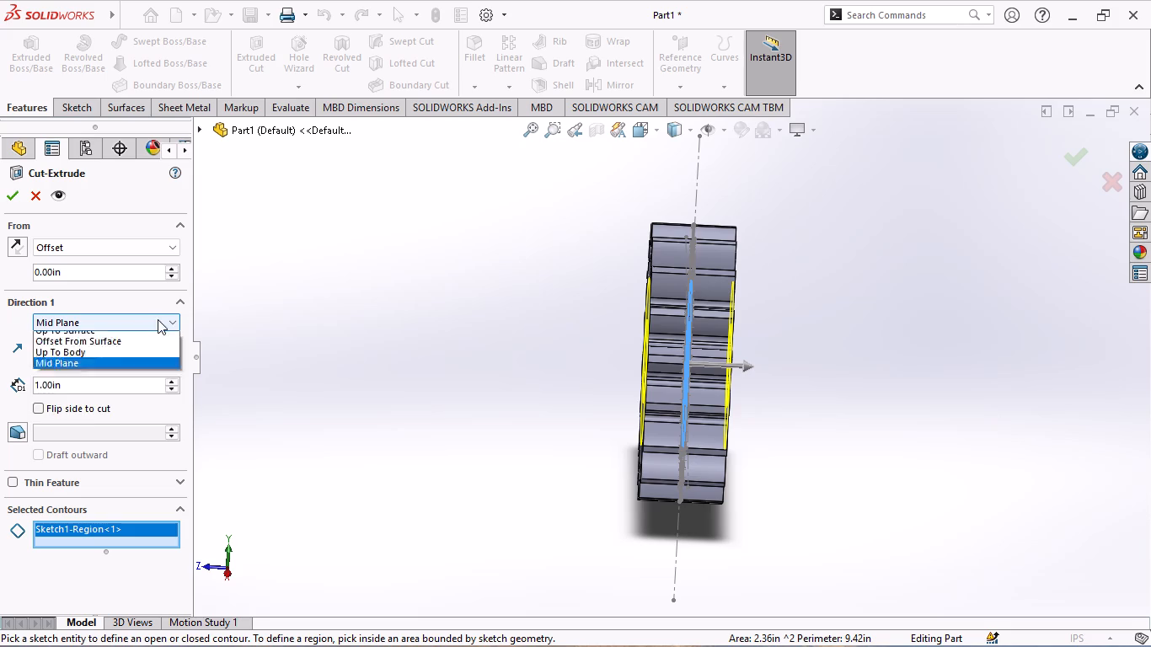
left_click(120, 338)
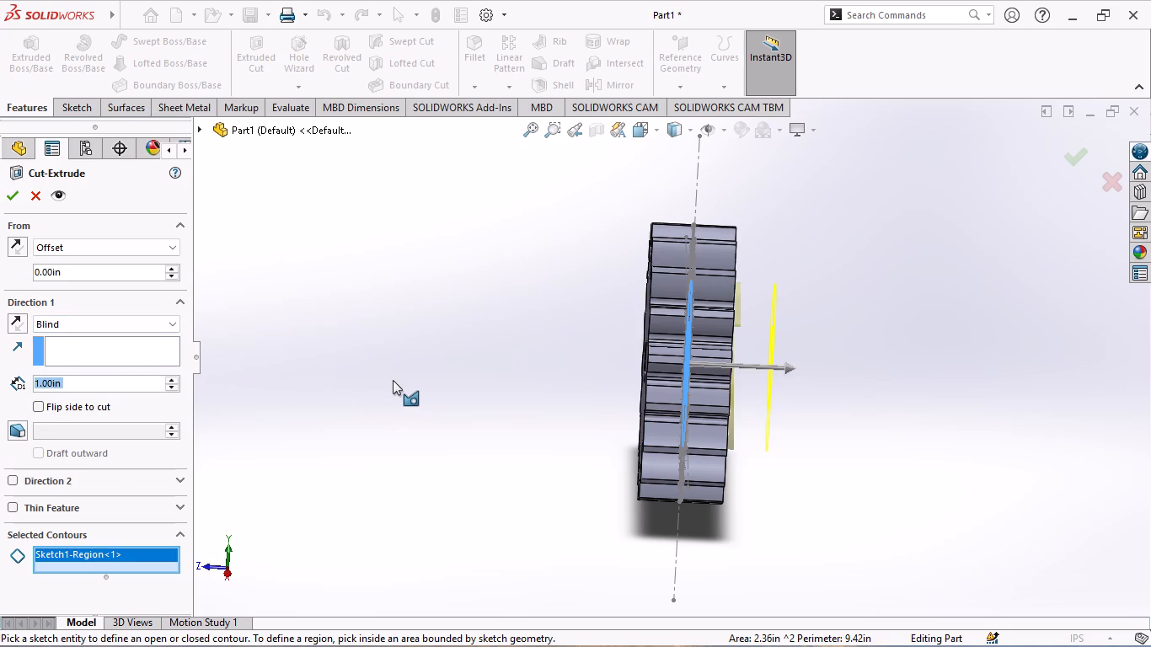
Reverse the blind cut toward the gear's front (+Z) side, stretching its depth to about 1.62 in.
middle_click_drag(438, 419, 516, 425)
middle_click_drag(496, 409, 402, 419)
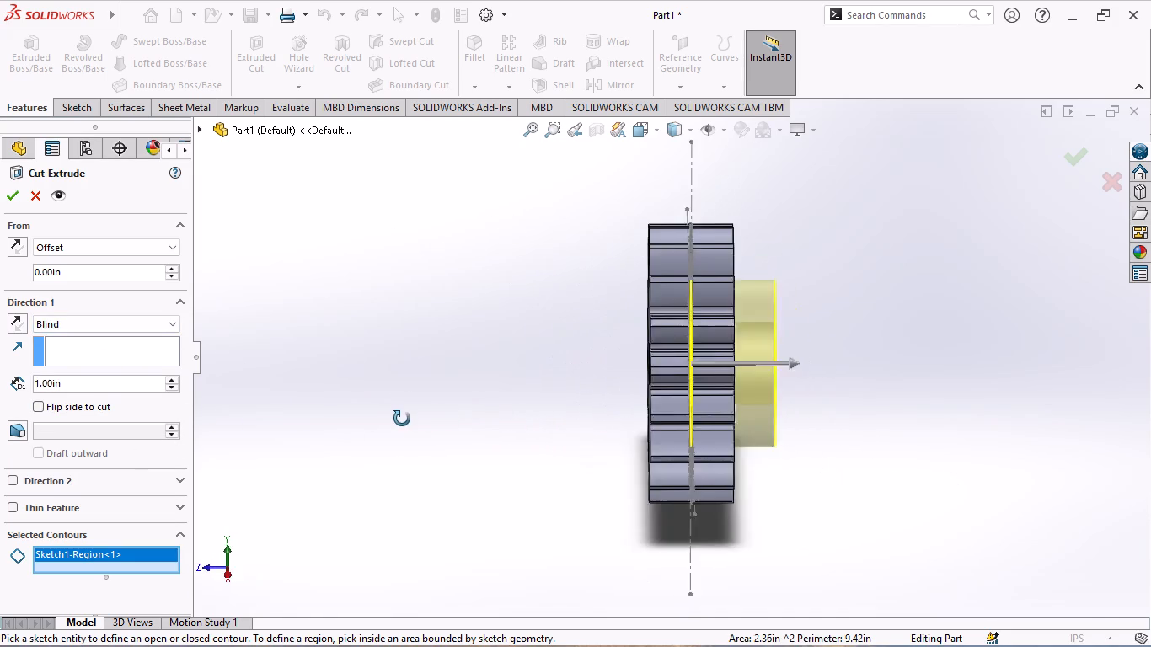
middle_click_drag(402, 419, 400, 418)
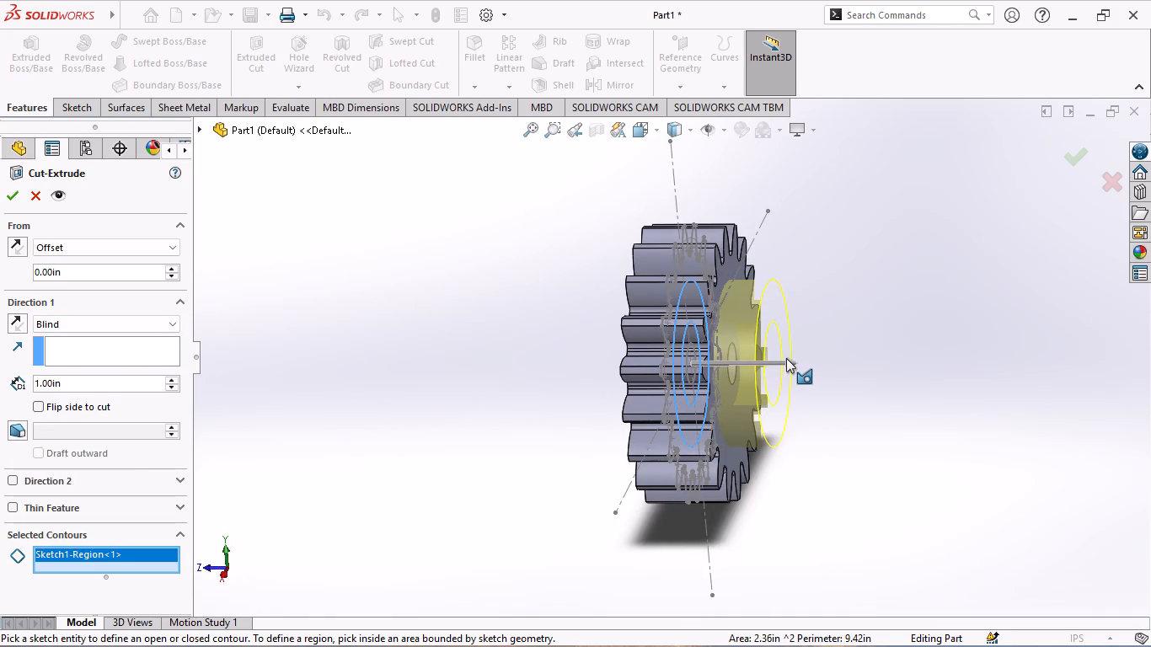
left_click(786, 358)
left_click(793, 361)
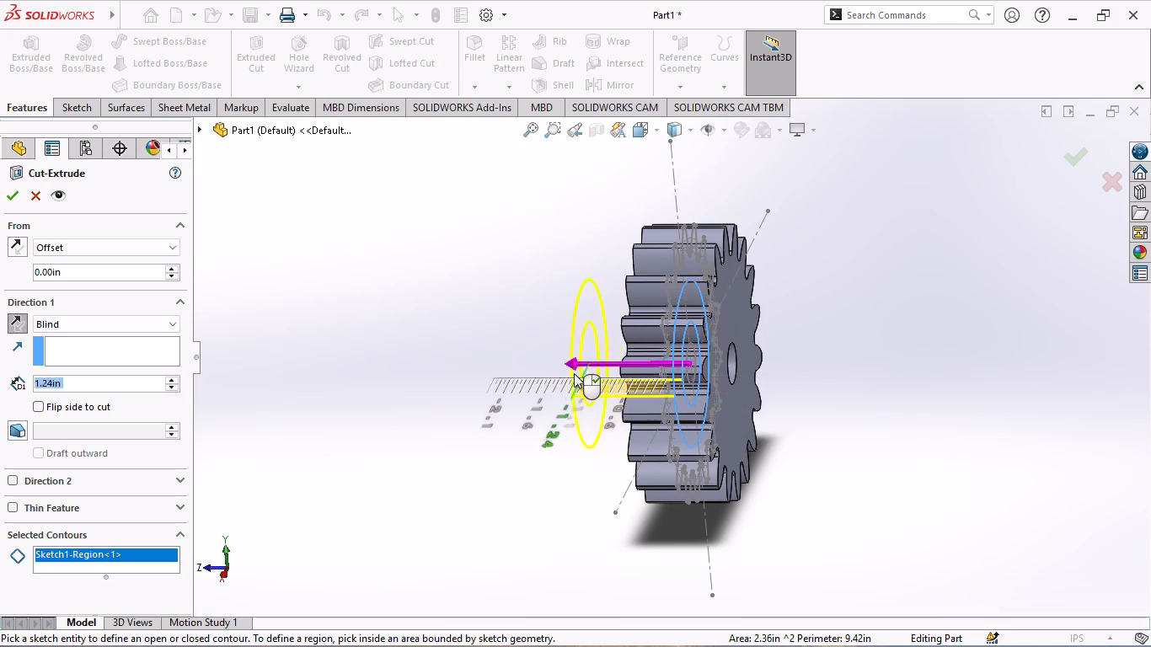
left_click(555, 369)
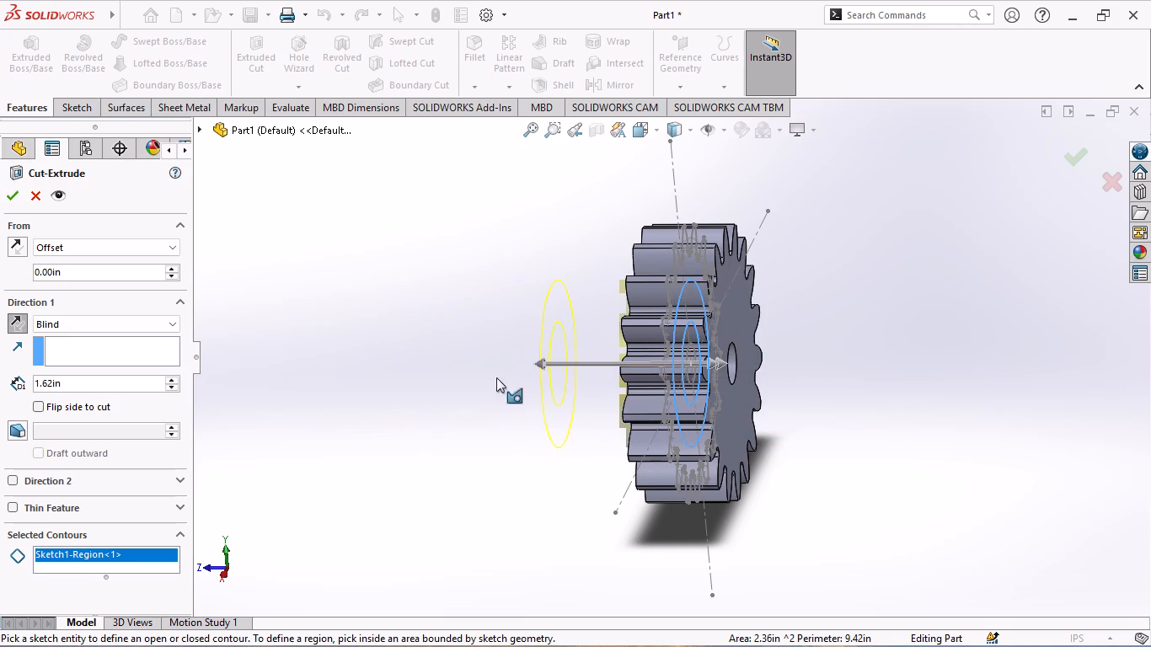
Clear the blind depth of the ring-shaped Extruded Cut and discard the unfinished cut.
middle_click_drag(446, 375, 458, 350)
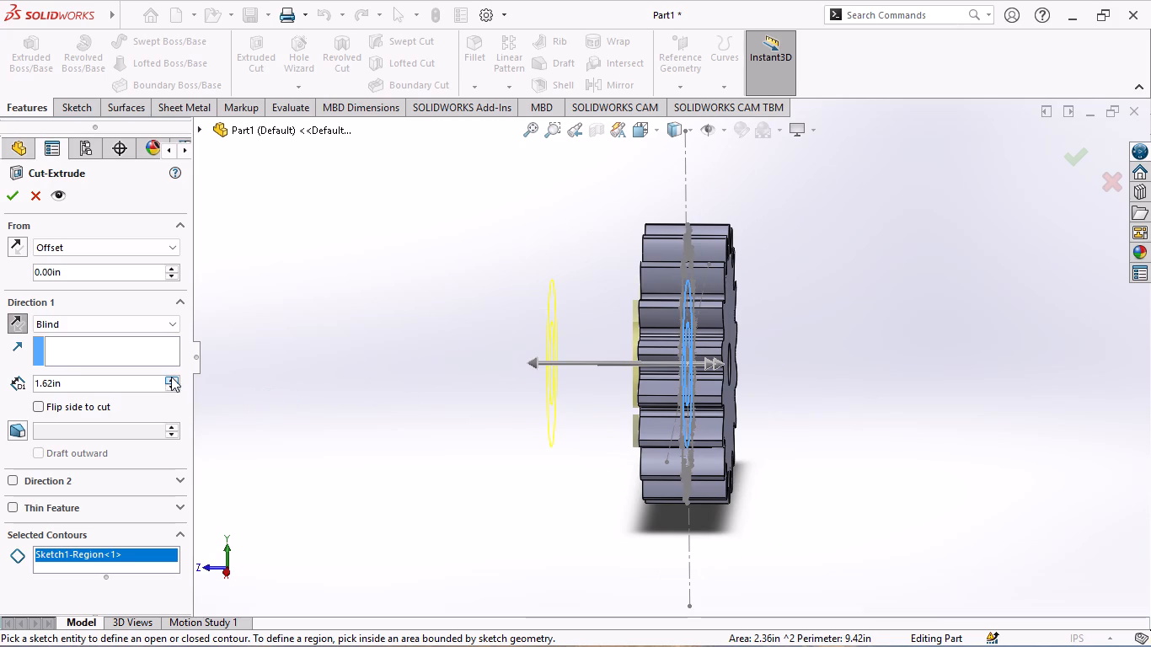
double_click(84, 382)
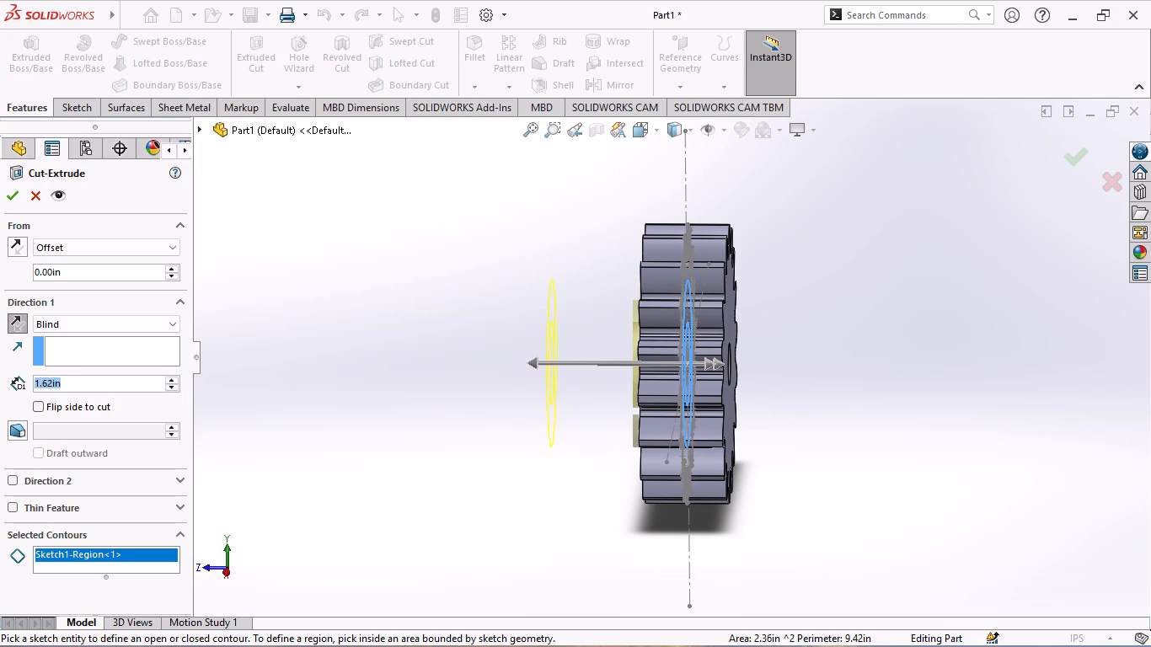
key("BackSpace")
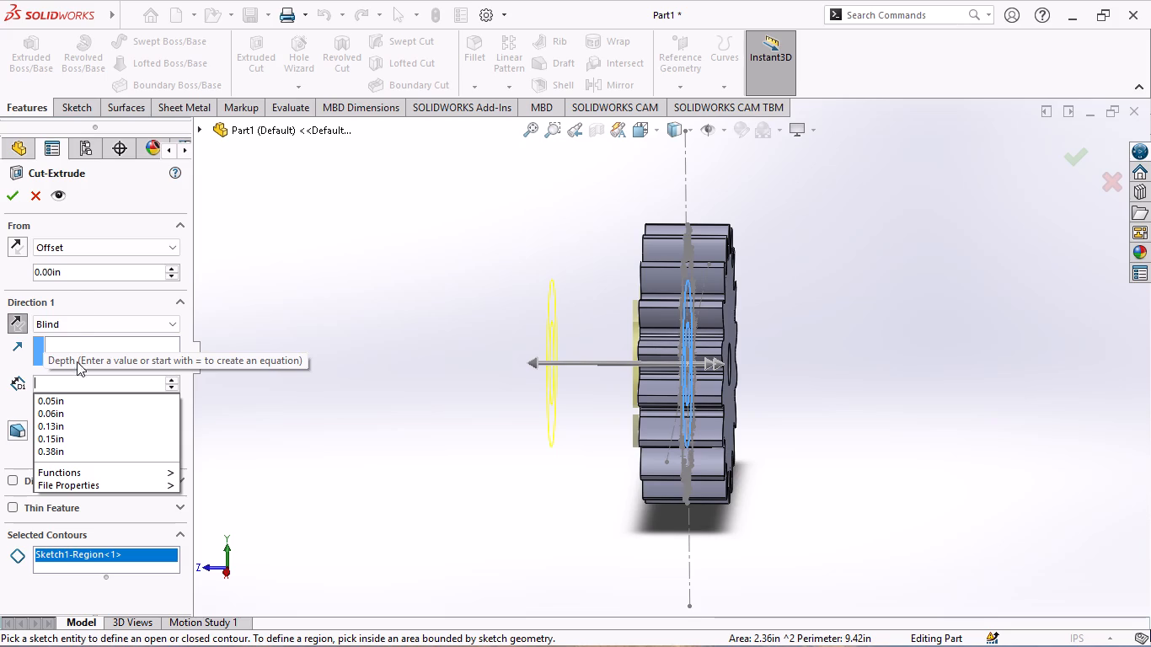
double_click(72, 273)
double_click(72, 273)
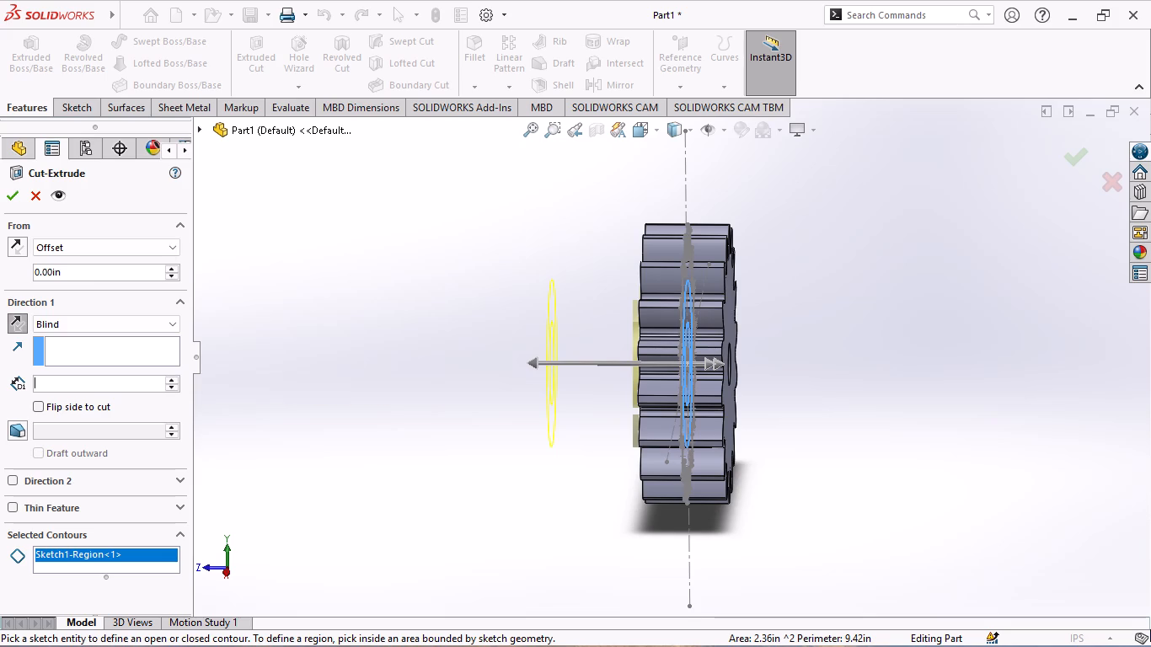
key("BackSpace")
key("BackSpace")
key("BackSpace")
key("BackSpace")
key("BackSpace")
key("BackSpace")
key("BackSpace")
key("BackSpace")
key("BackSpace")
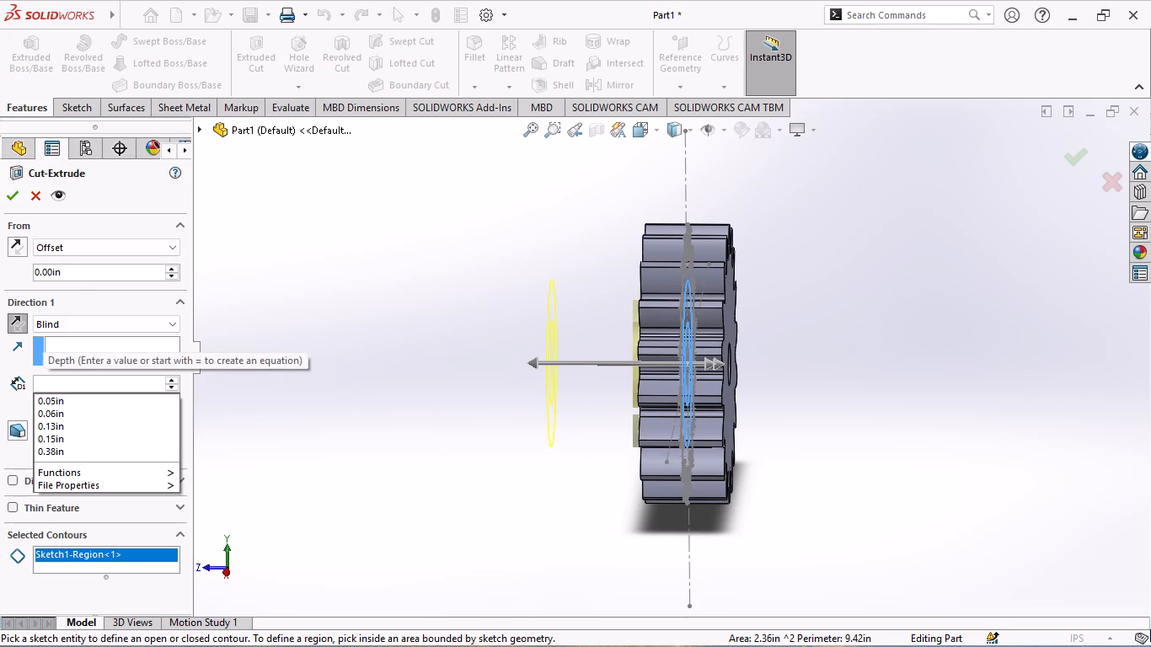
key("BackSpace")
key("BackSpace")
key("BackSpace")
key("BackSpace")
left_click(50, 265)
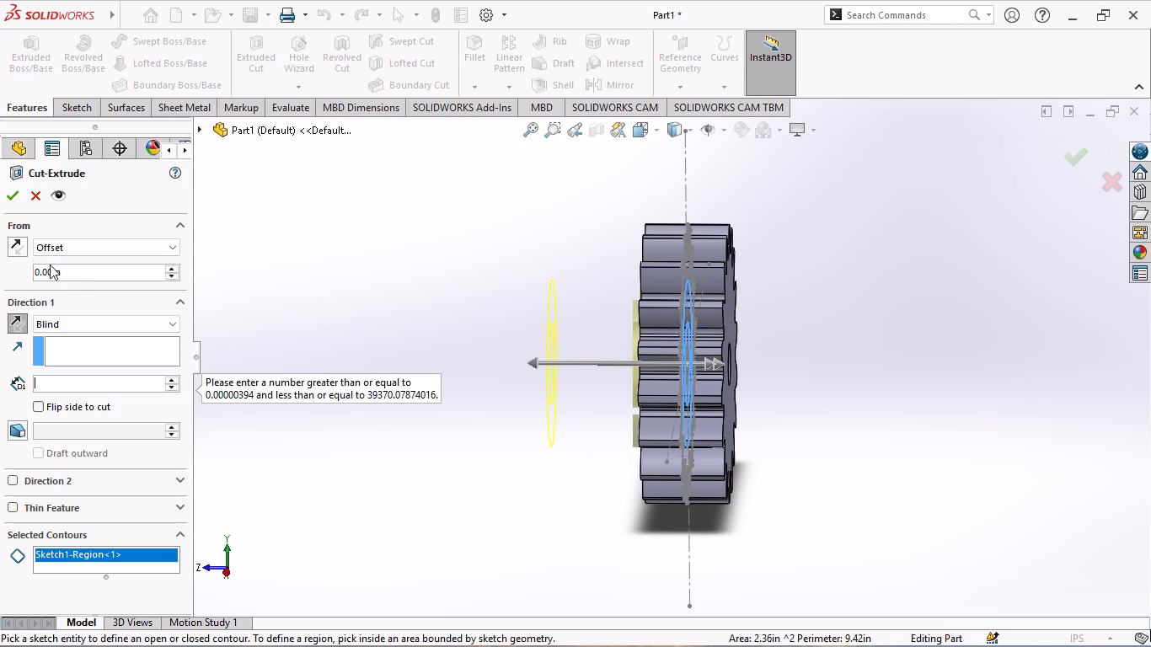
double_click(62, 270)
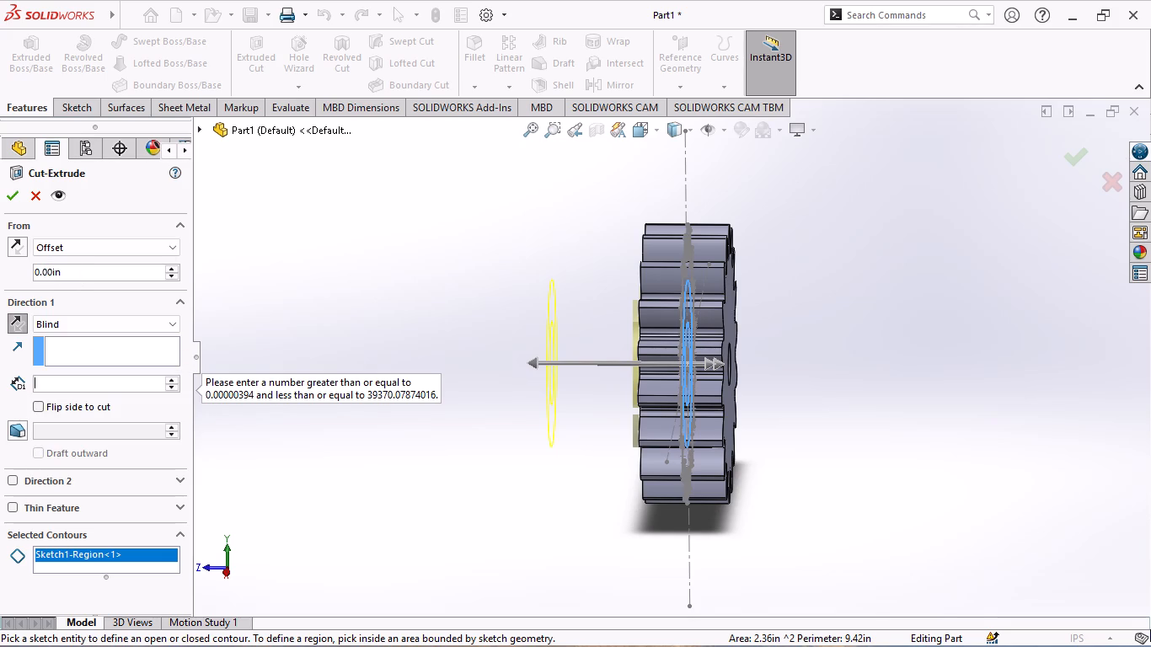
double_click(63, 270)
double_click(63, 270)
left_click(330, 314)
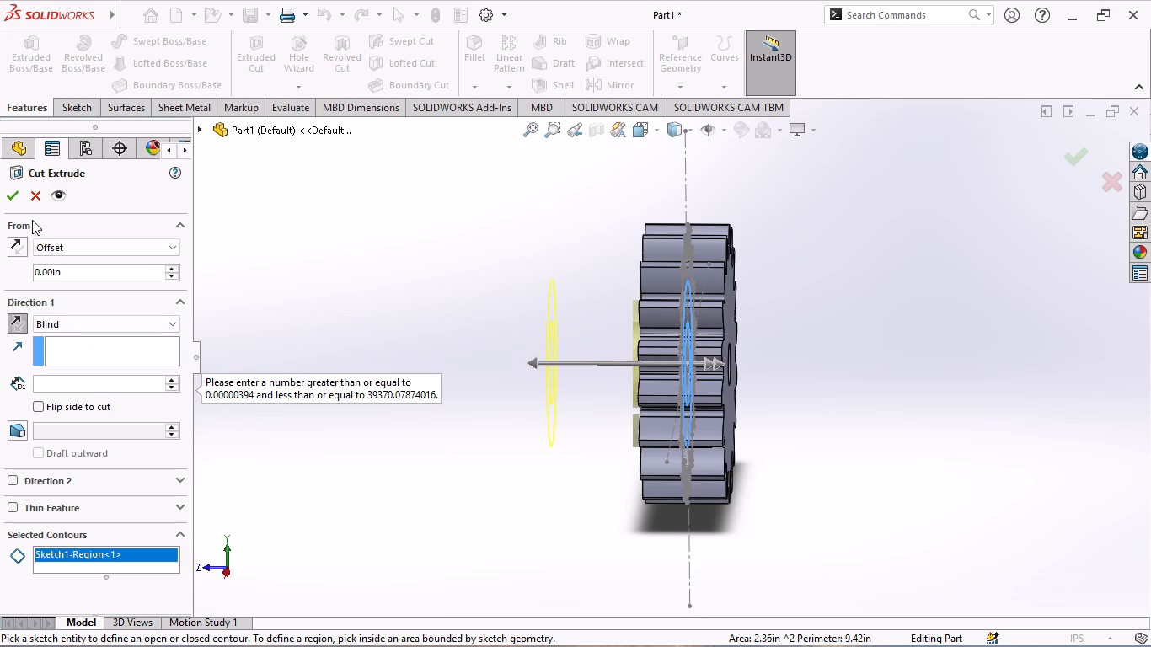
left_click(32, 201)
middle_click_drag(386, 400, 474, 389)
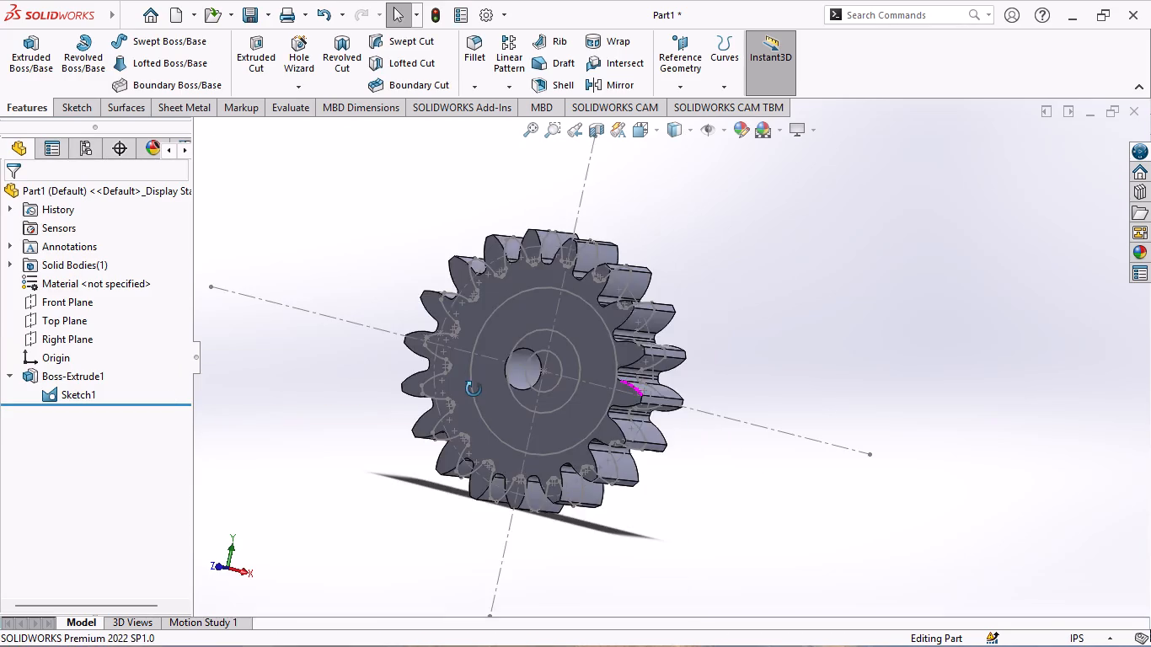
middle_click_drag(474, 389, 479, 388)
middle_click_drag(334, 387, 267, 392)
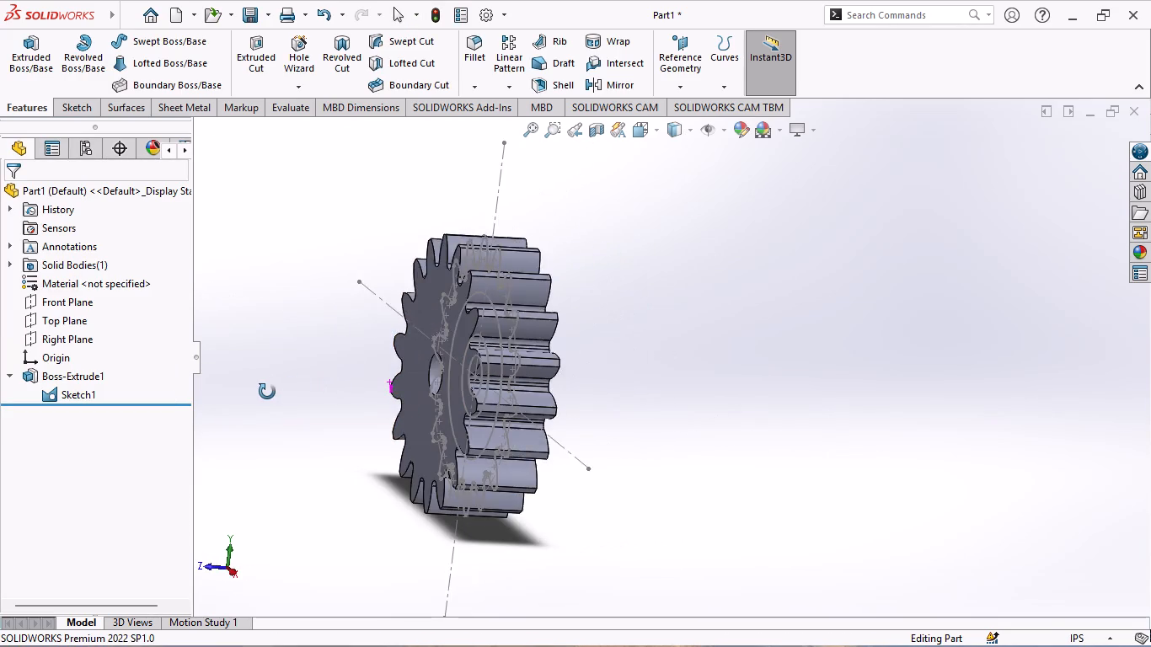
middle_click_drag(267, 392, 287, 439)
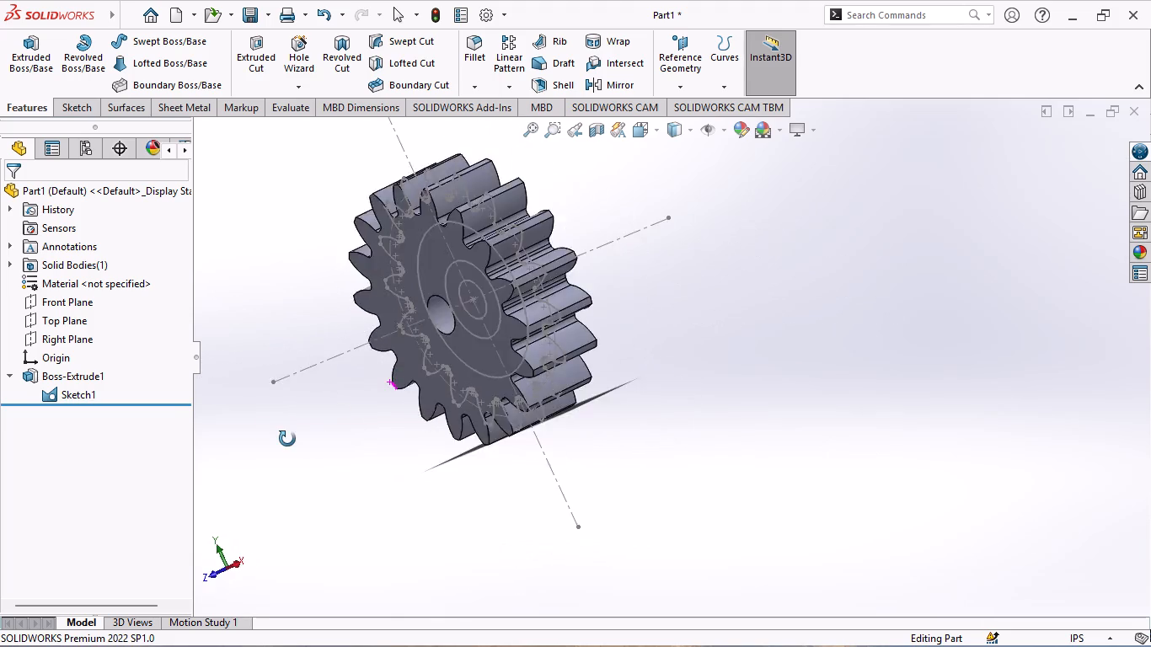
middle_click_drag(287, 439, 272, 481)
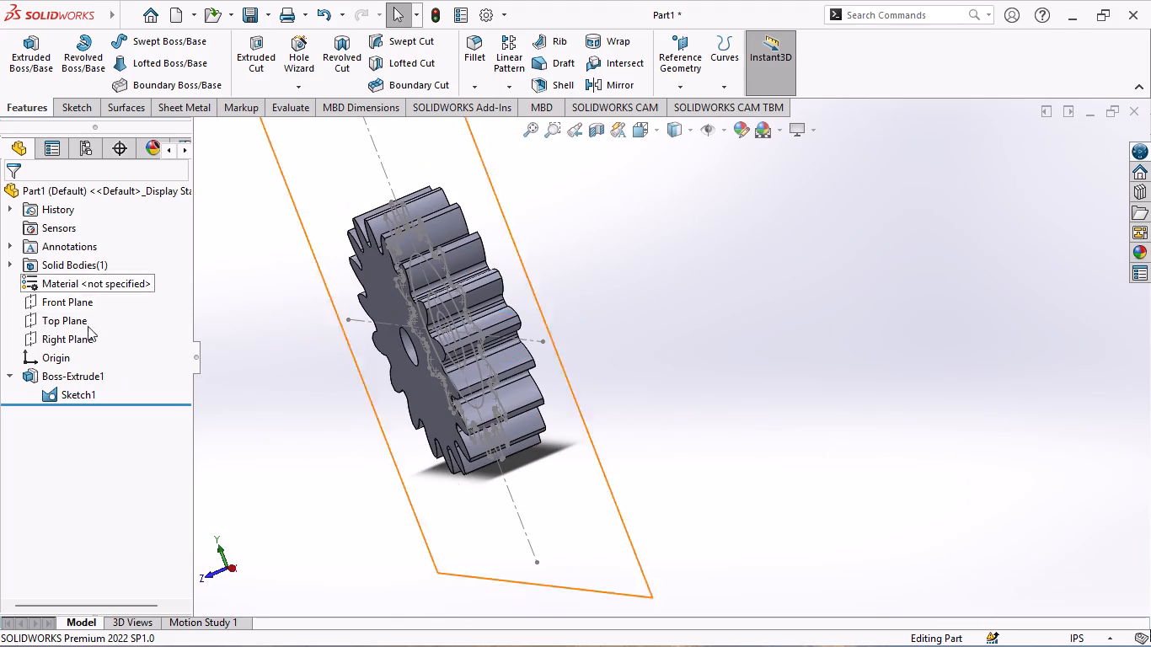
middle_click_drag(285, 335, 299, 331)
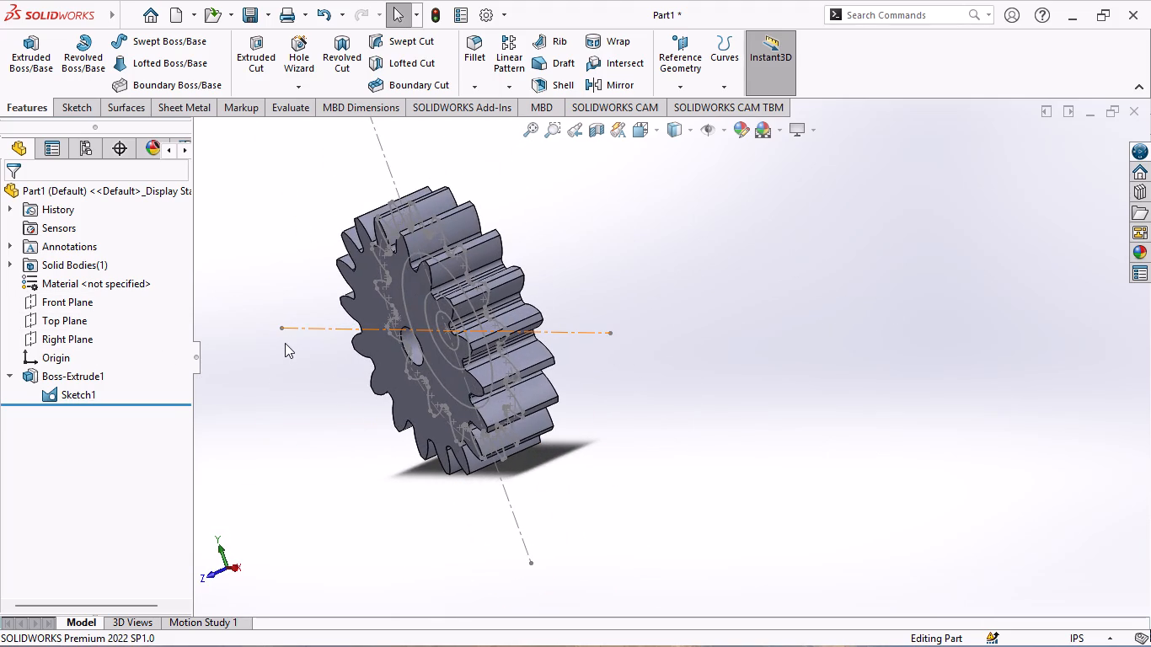
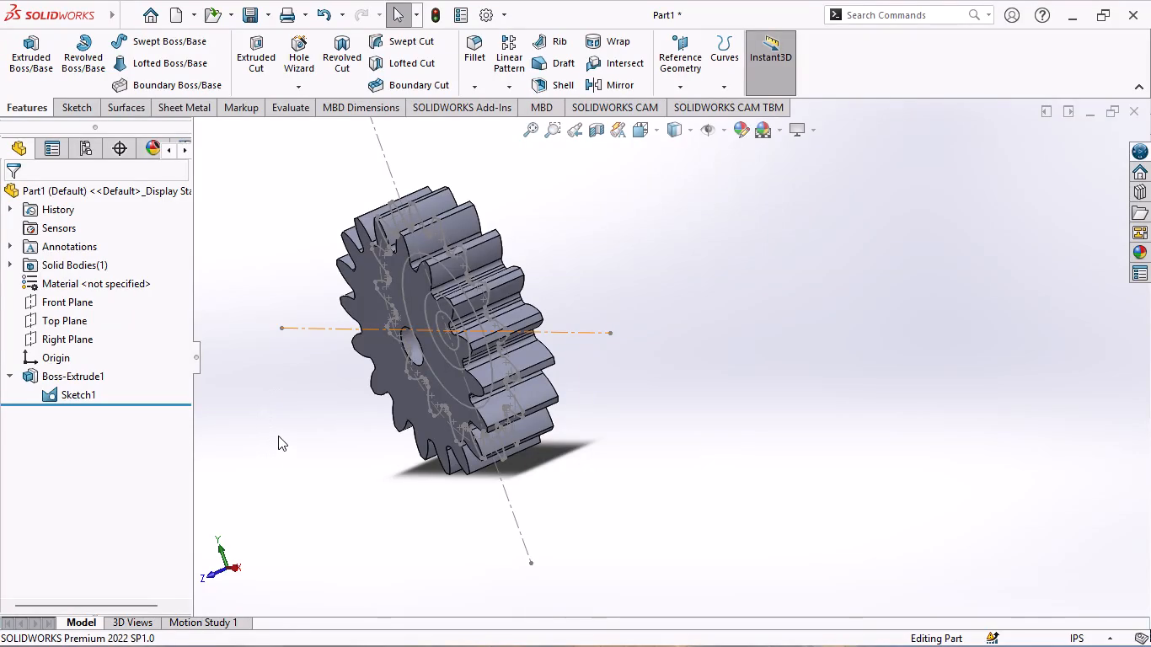
Start a new sketch on the gear's flat side face.
left_click(278, 434)
middle_click_drag(278, 378, 340, 330)
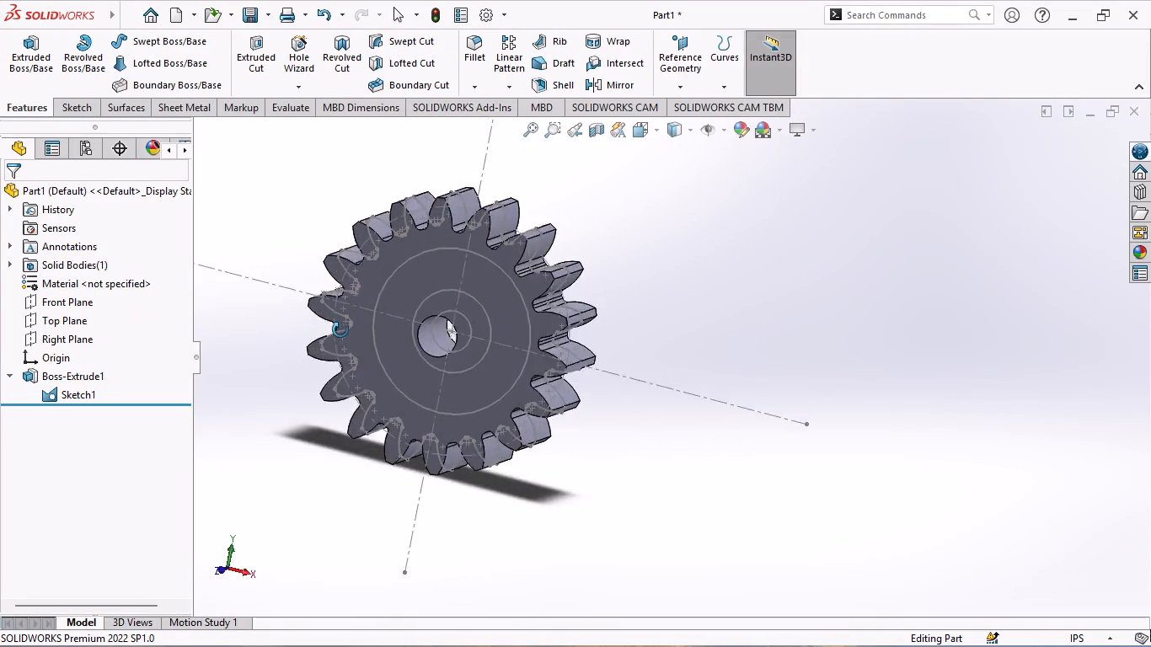
middle_click_drag(340, 330, 603, 436)
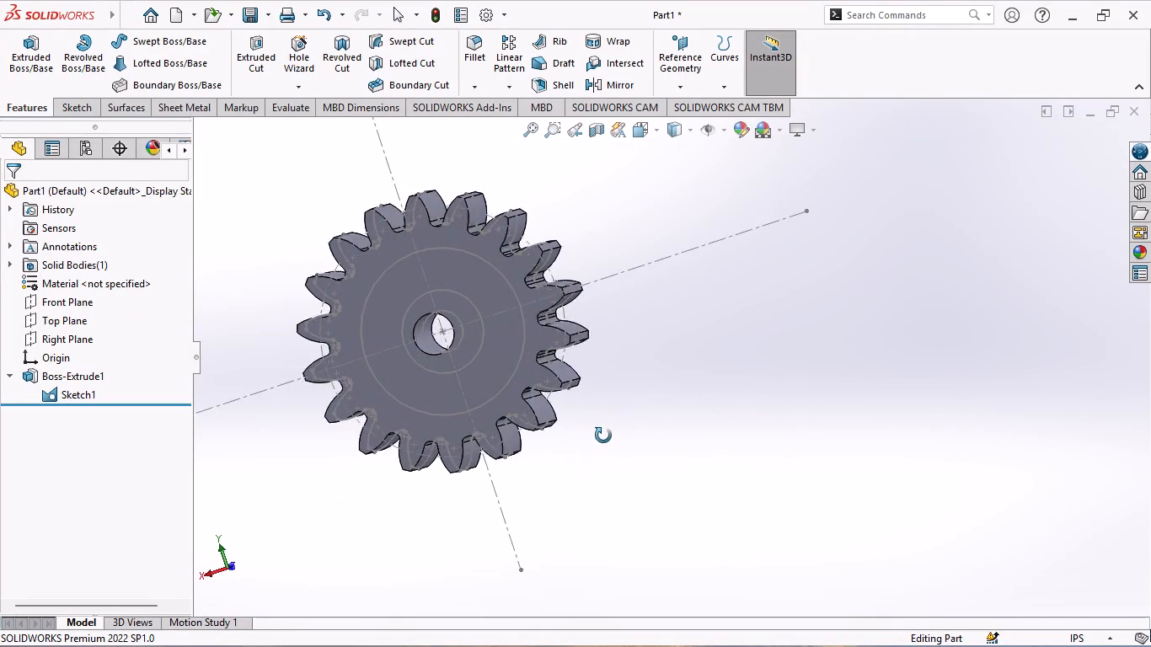
middle_click_drag(603, 436, 623, 422)
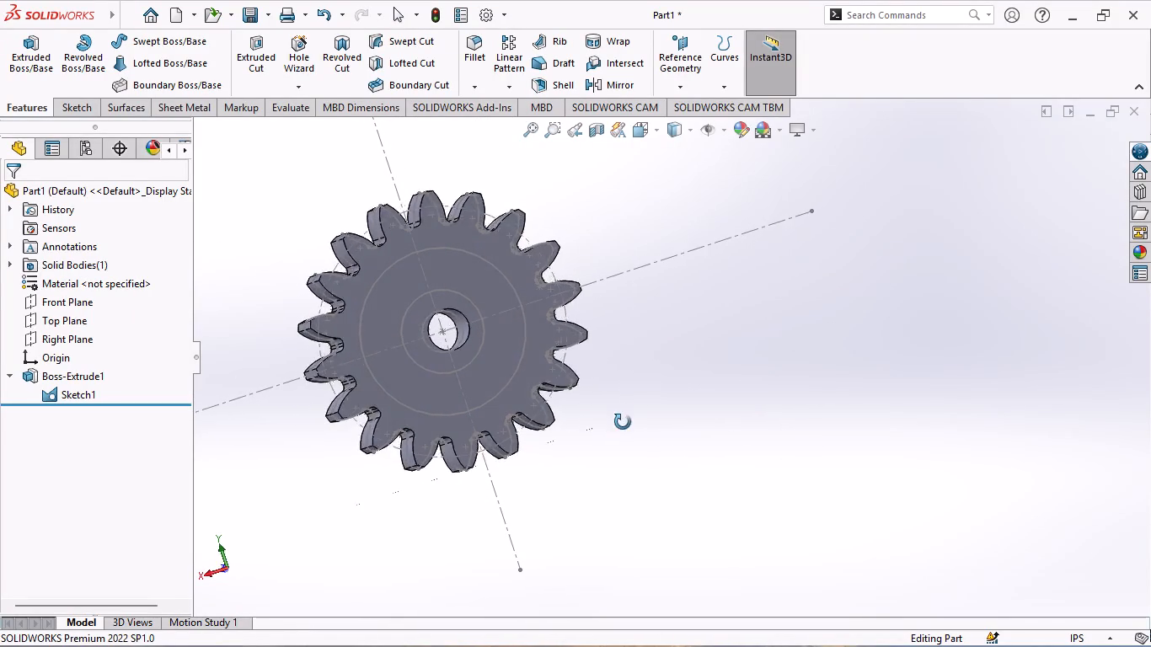
middle_click_drag(623, 422, 620, 418)
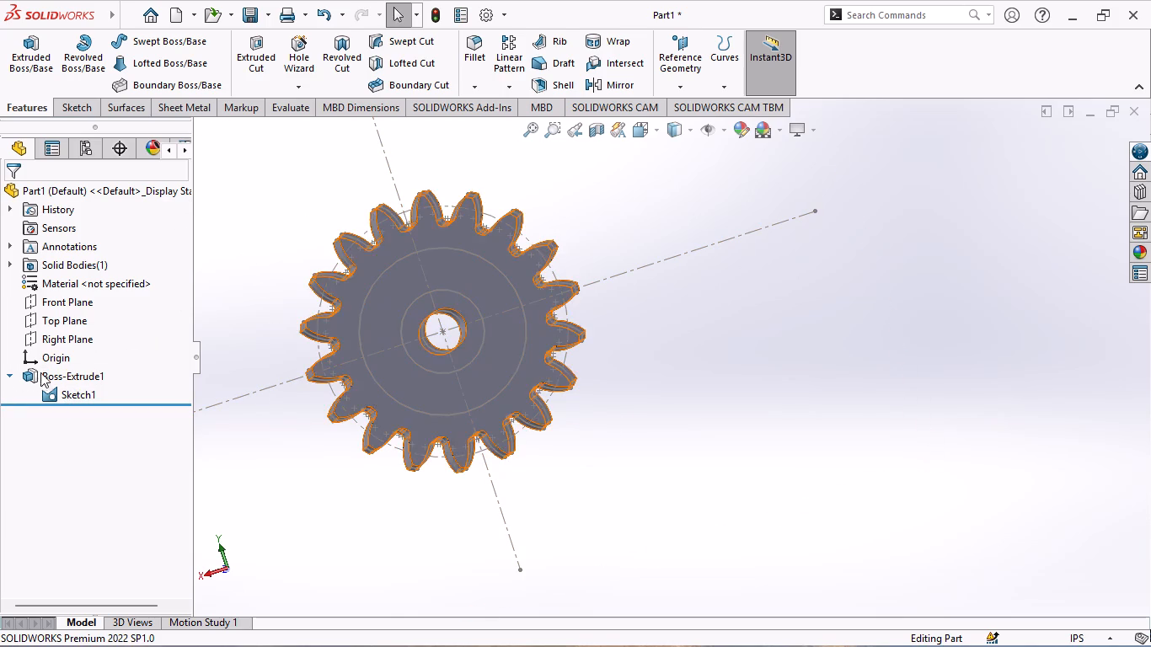
scroll(324, 332, "up", 2)
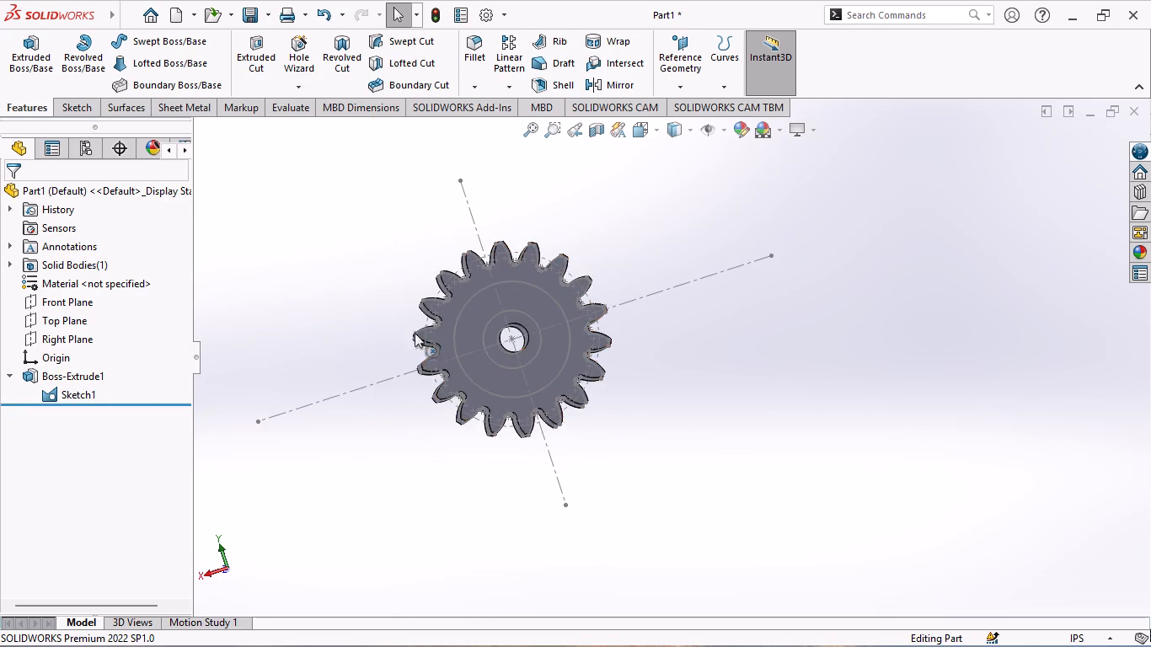
scroll(497, 333, "down", 2)
left_click(477, 327)
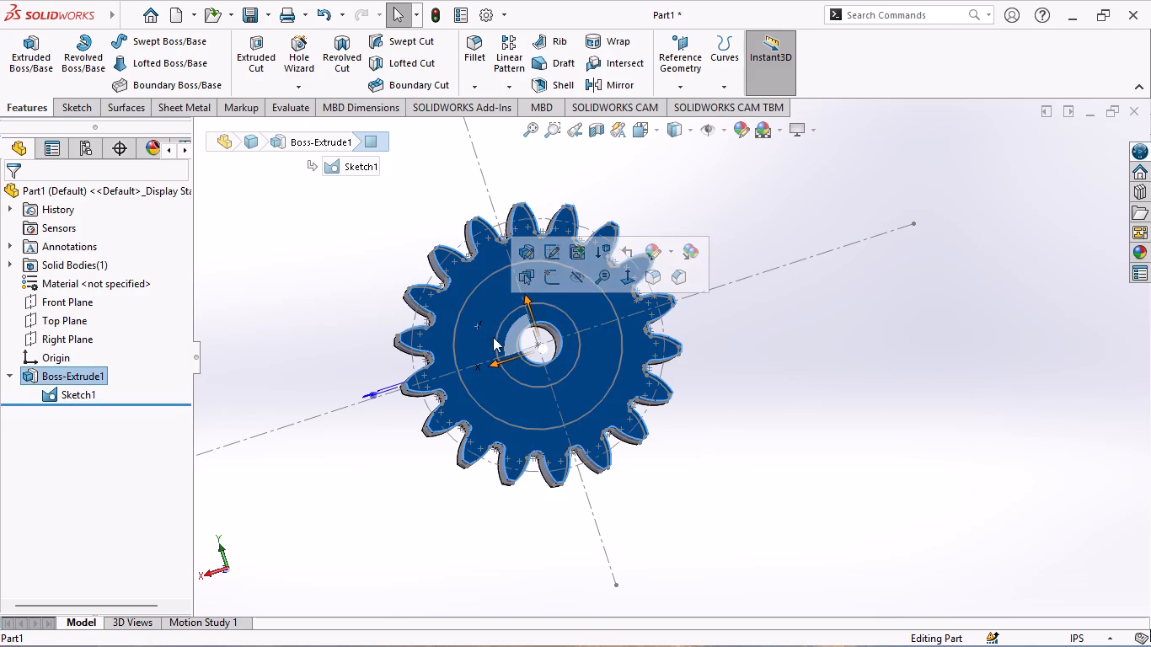
left_click(549, 272)
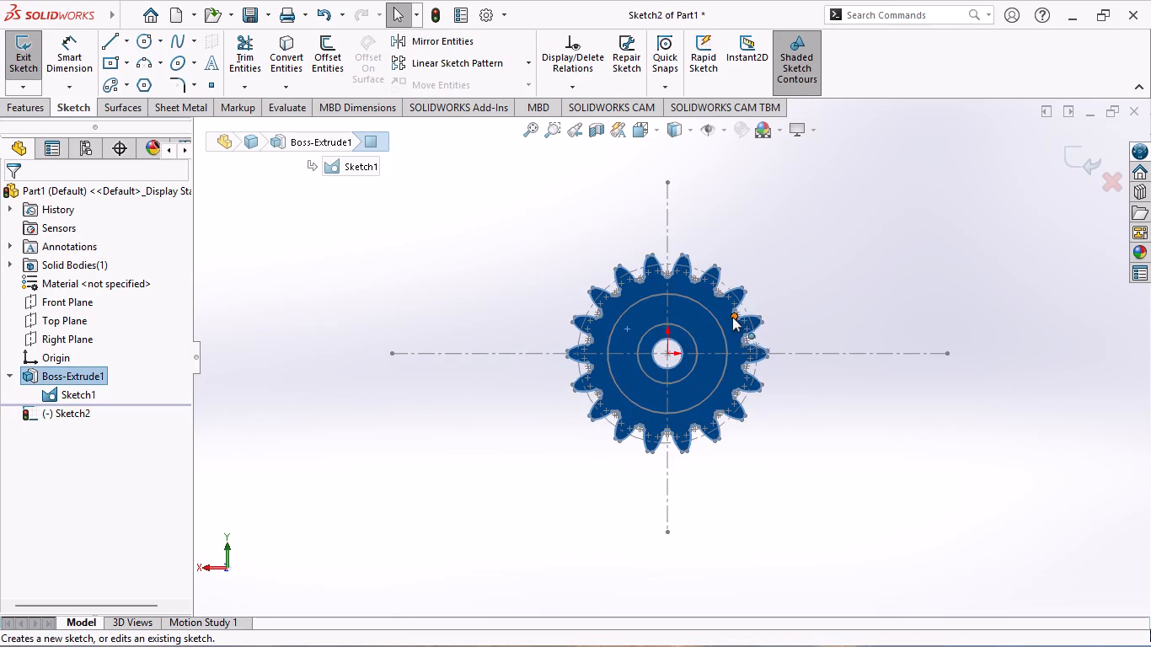
Sketch two concentric circles centred on the origin, with radii of 1.00 in and 0.50 in, over the existing reference circles.
scroll(728, 321, "down", 4)
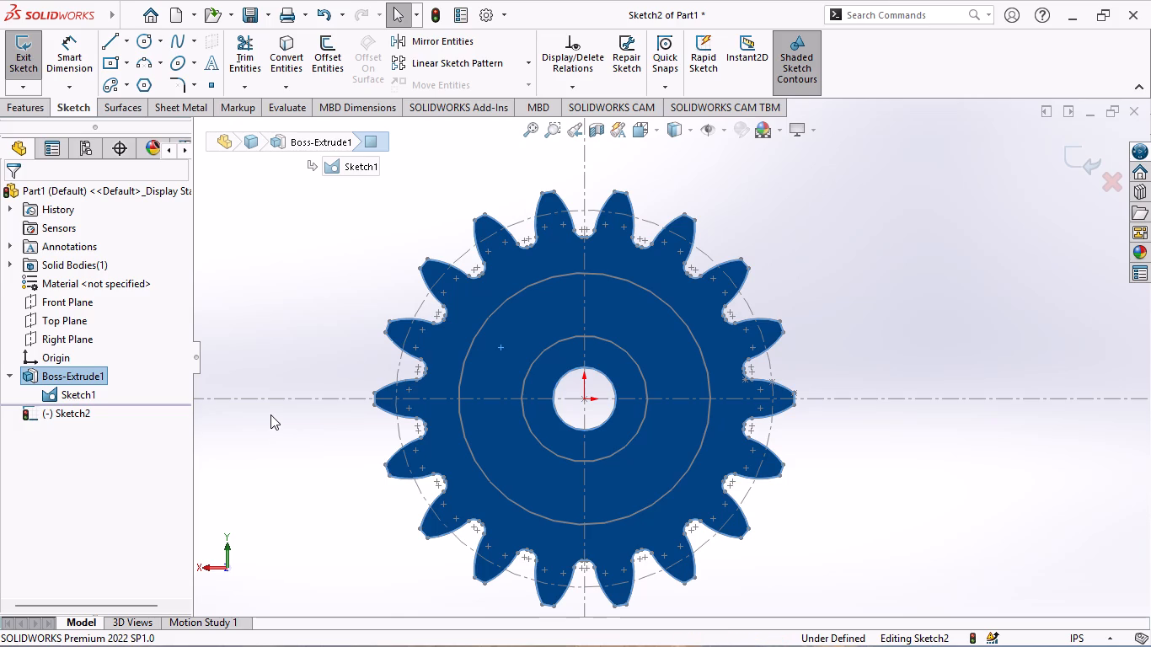
left_click(137, 40)
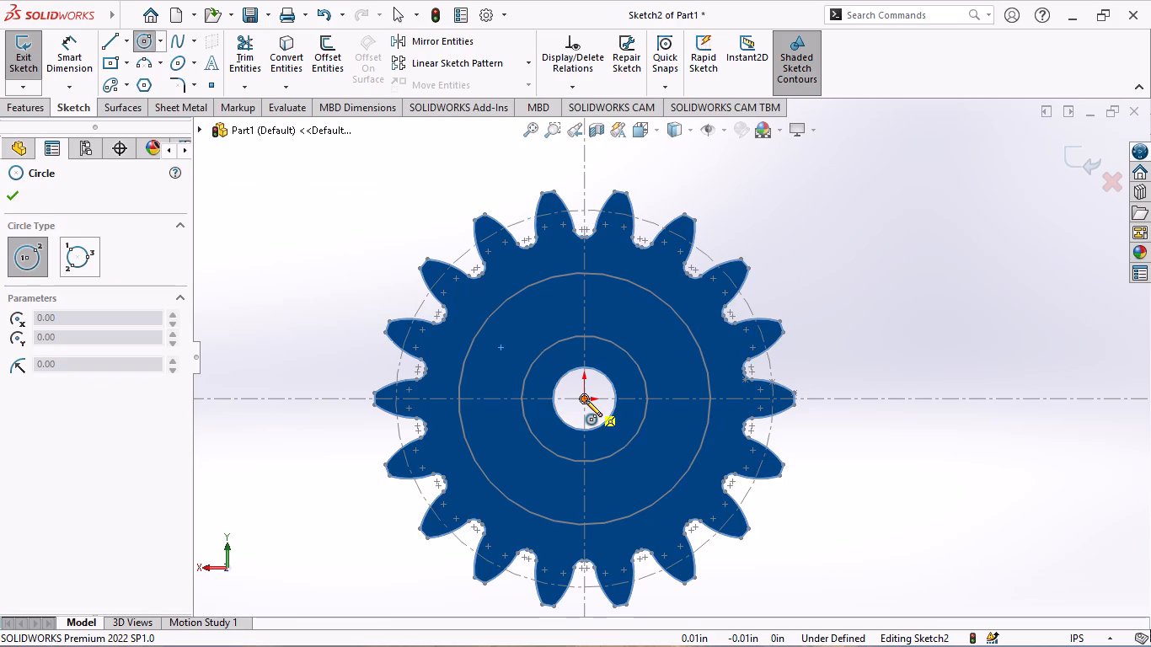
left_click(586, 399)
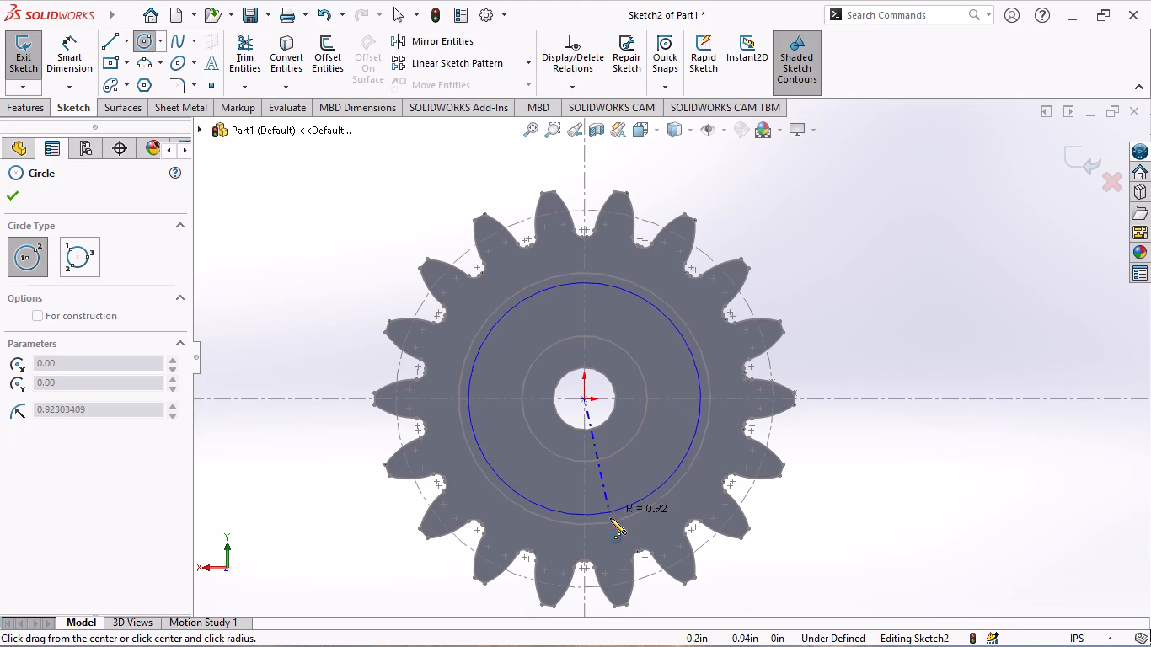
left_click(611, 521)
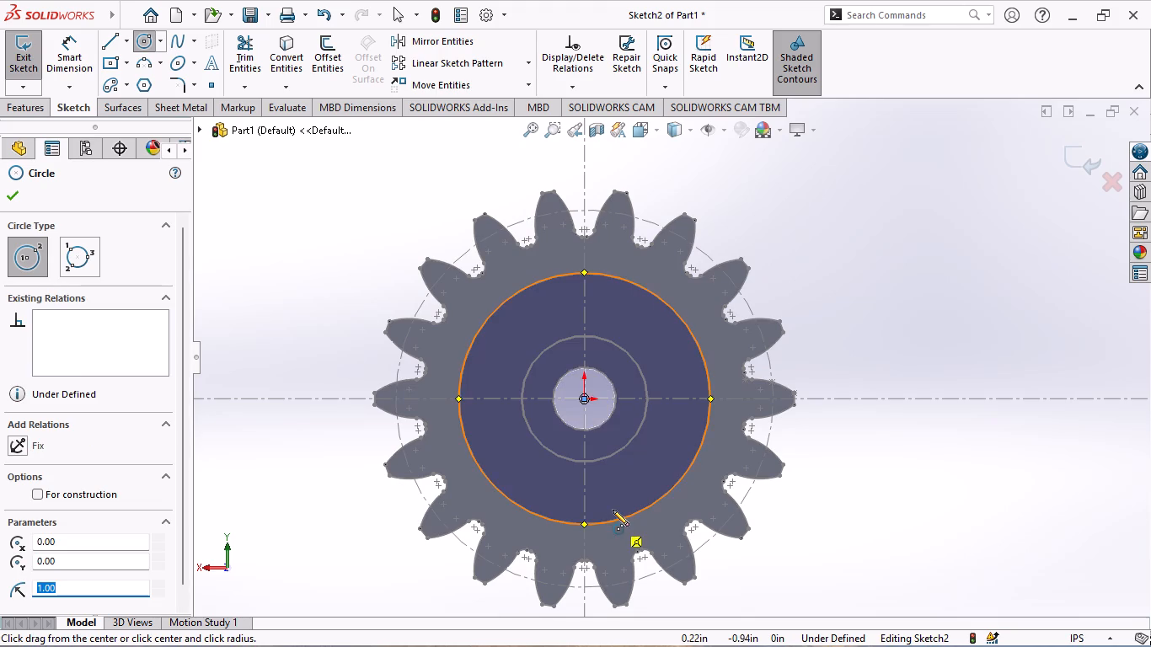
key("Escape")
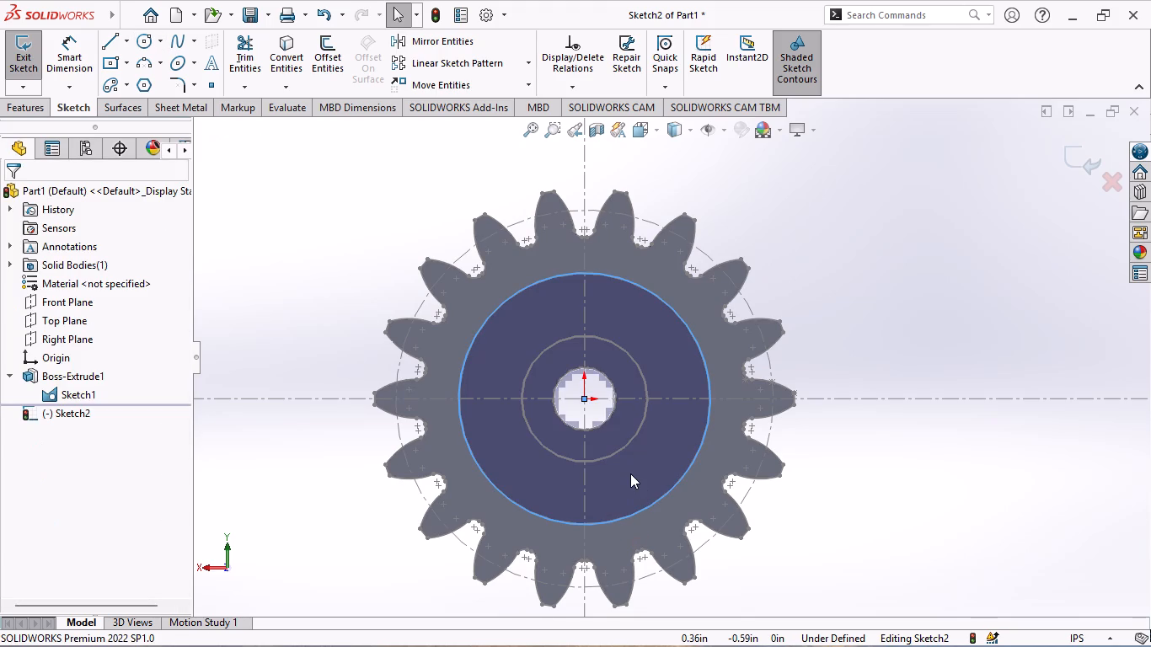
left_click(146, 44)
left_click(582, 398)
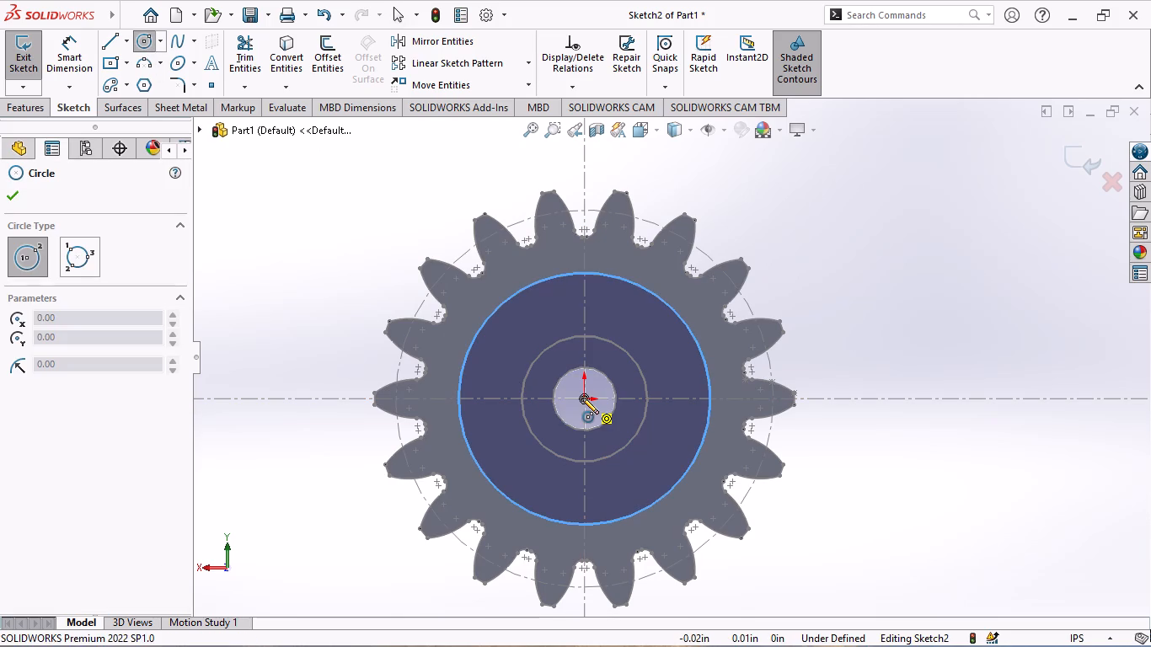
left_click(600, 459)
key("Escape")
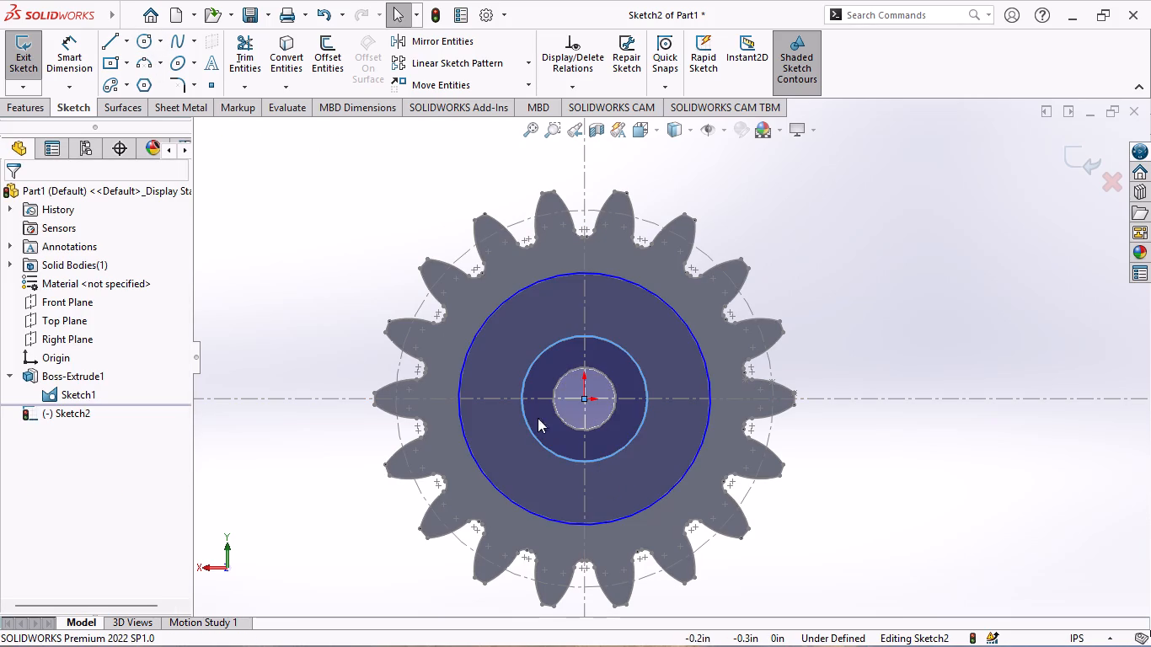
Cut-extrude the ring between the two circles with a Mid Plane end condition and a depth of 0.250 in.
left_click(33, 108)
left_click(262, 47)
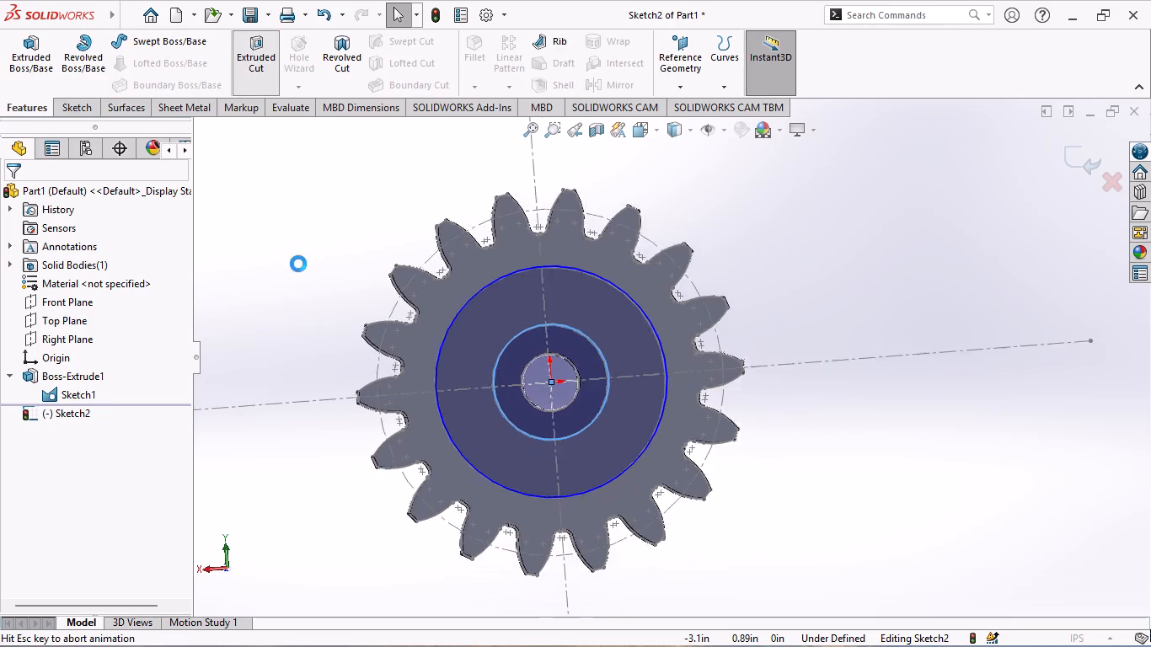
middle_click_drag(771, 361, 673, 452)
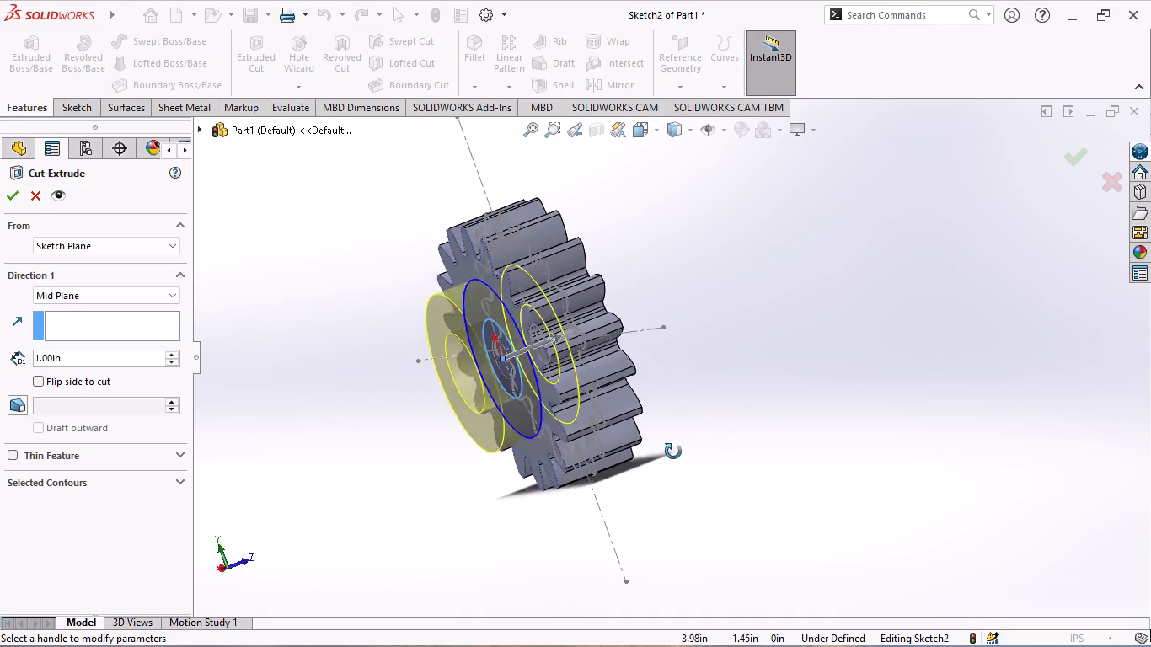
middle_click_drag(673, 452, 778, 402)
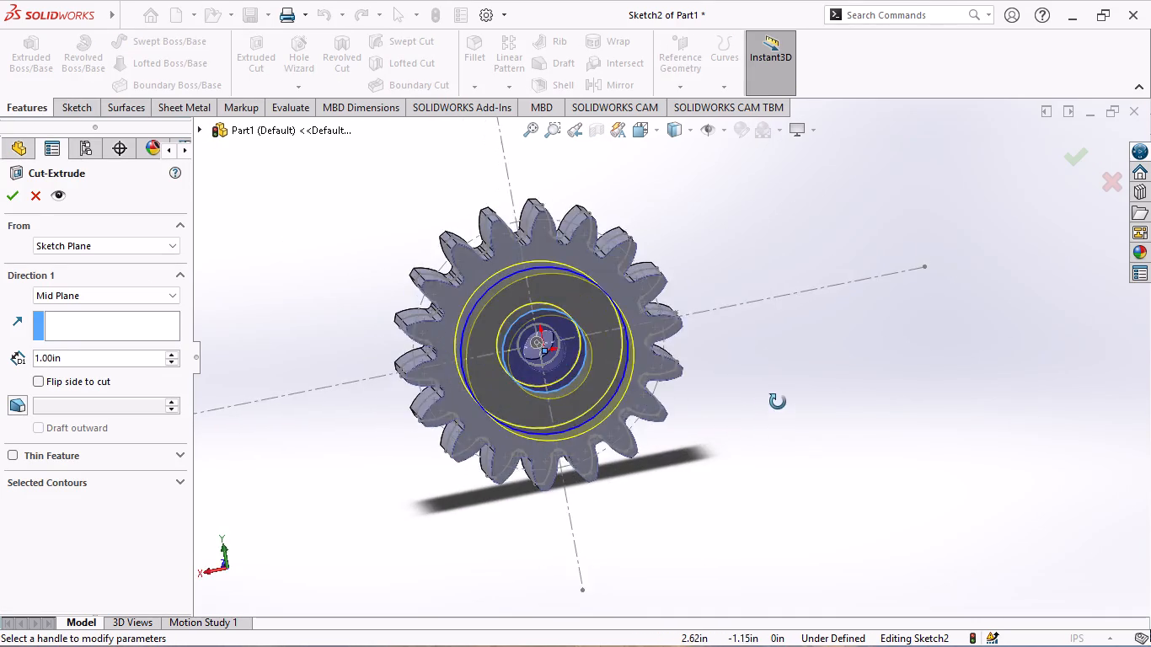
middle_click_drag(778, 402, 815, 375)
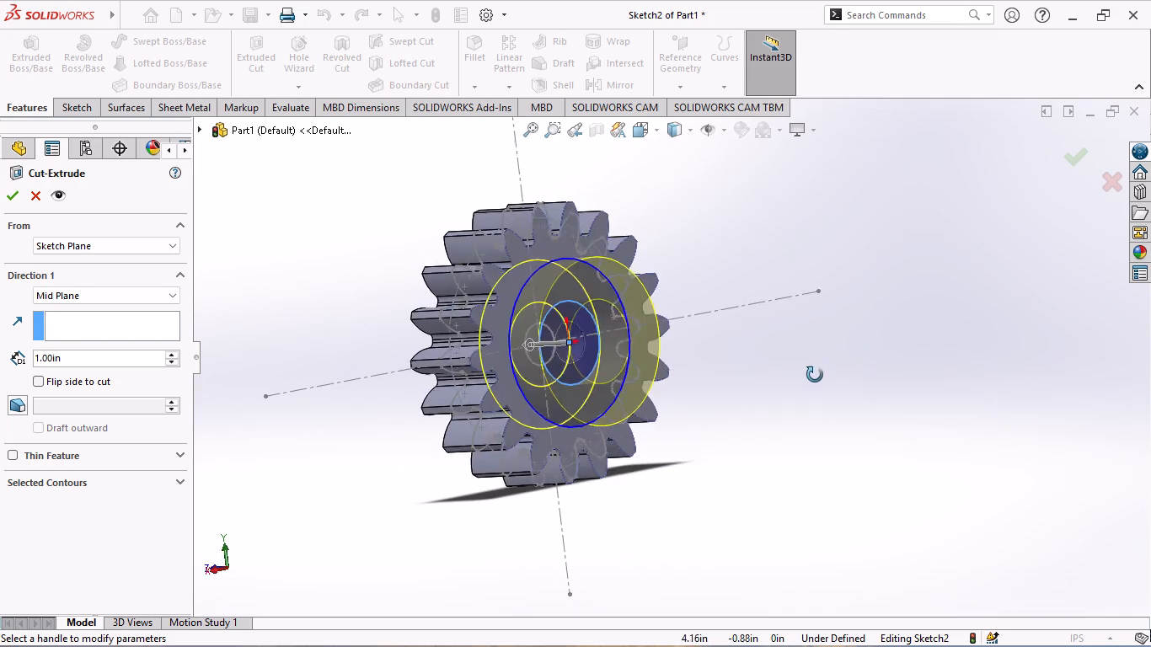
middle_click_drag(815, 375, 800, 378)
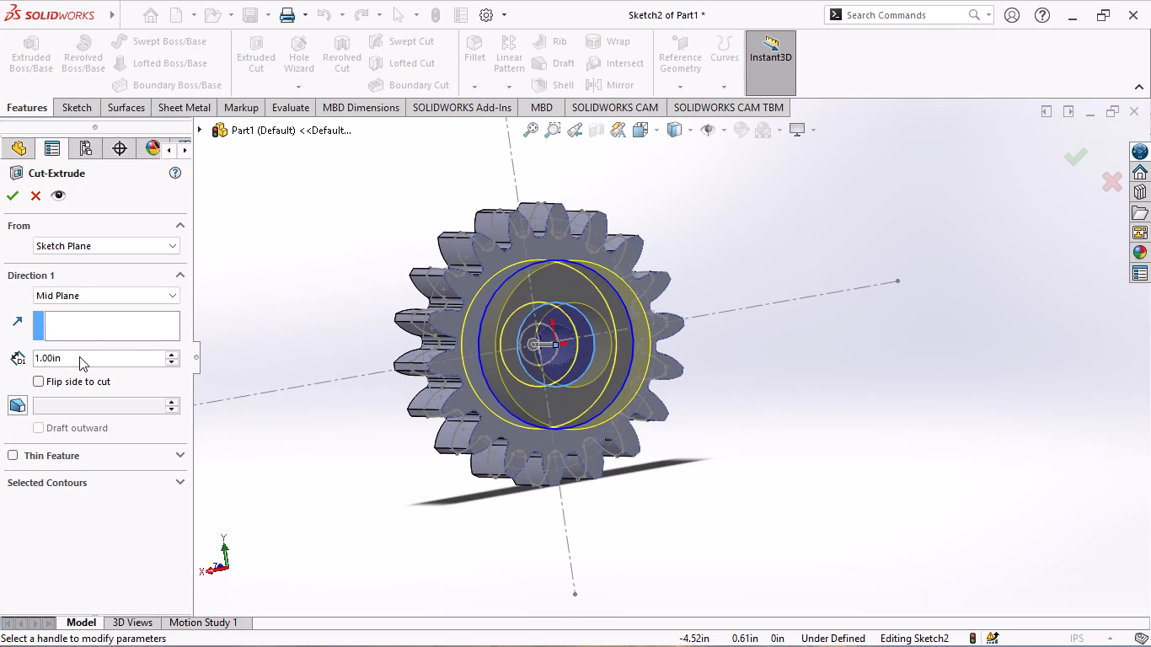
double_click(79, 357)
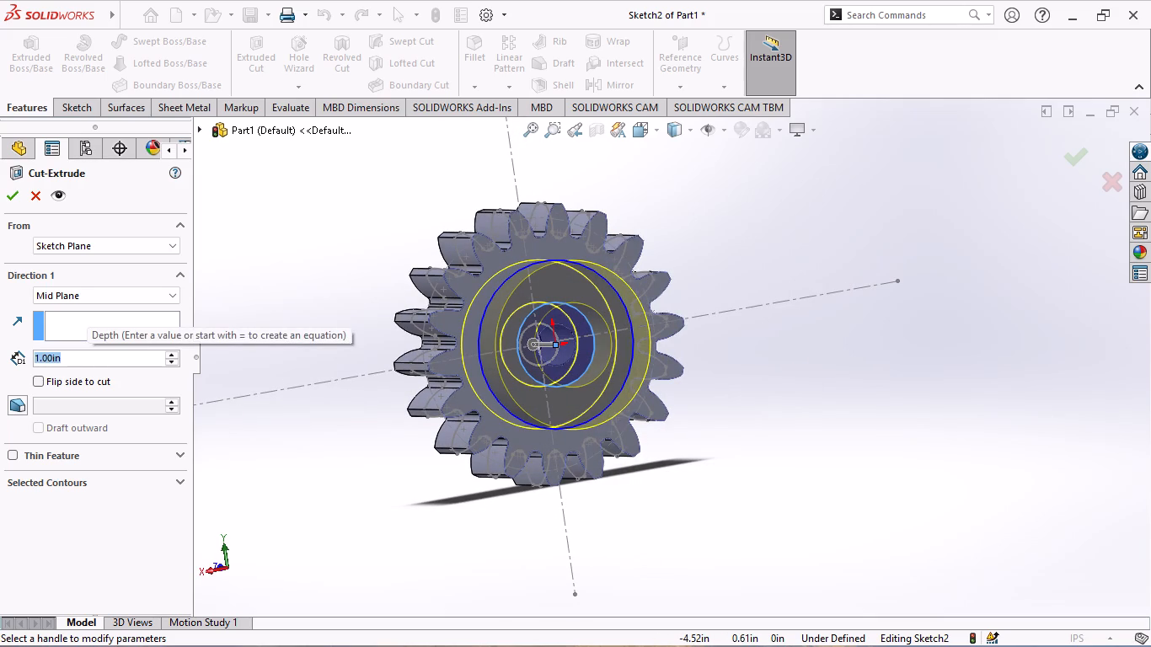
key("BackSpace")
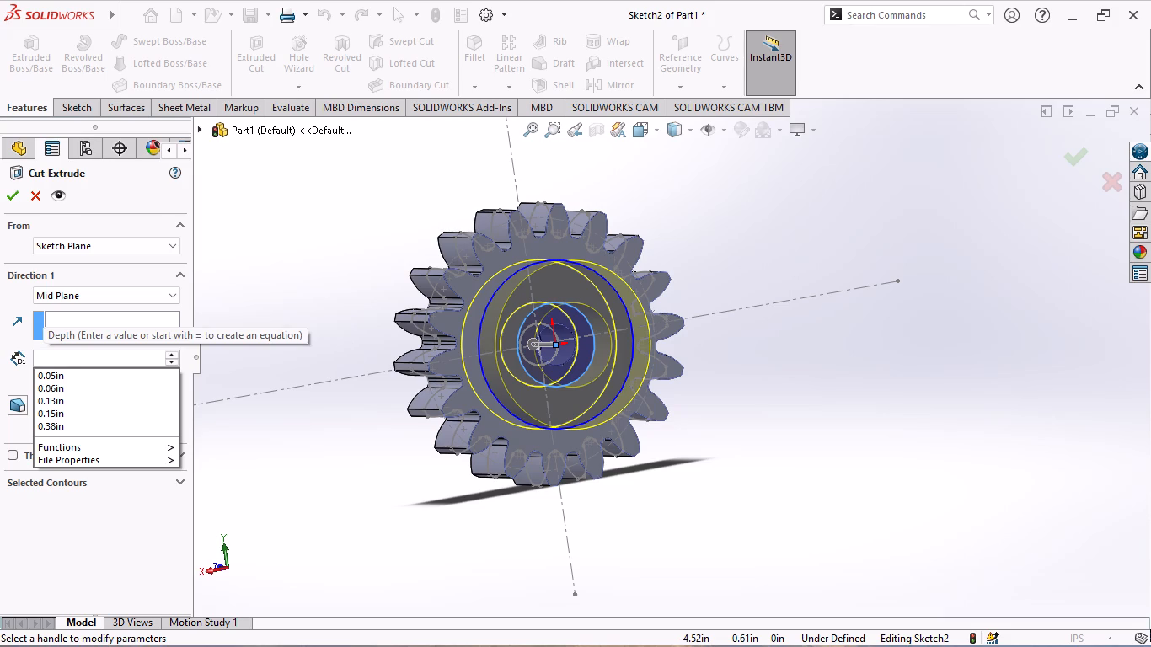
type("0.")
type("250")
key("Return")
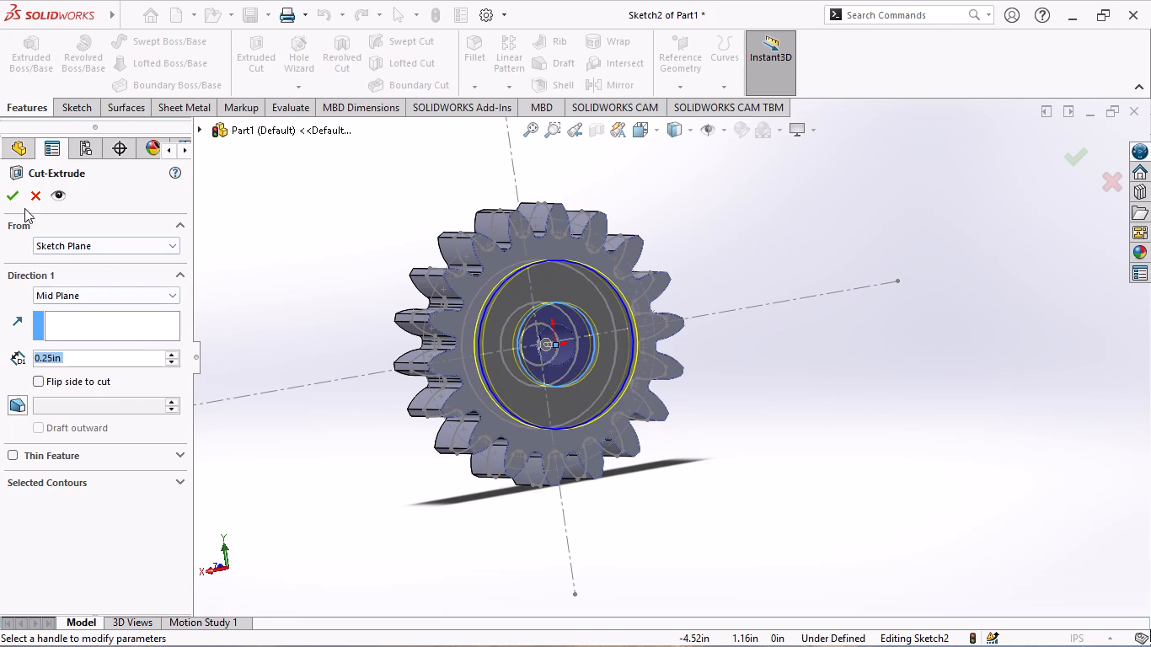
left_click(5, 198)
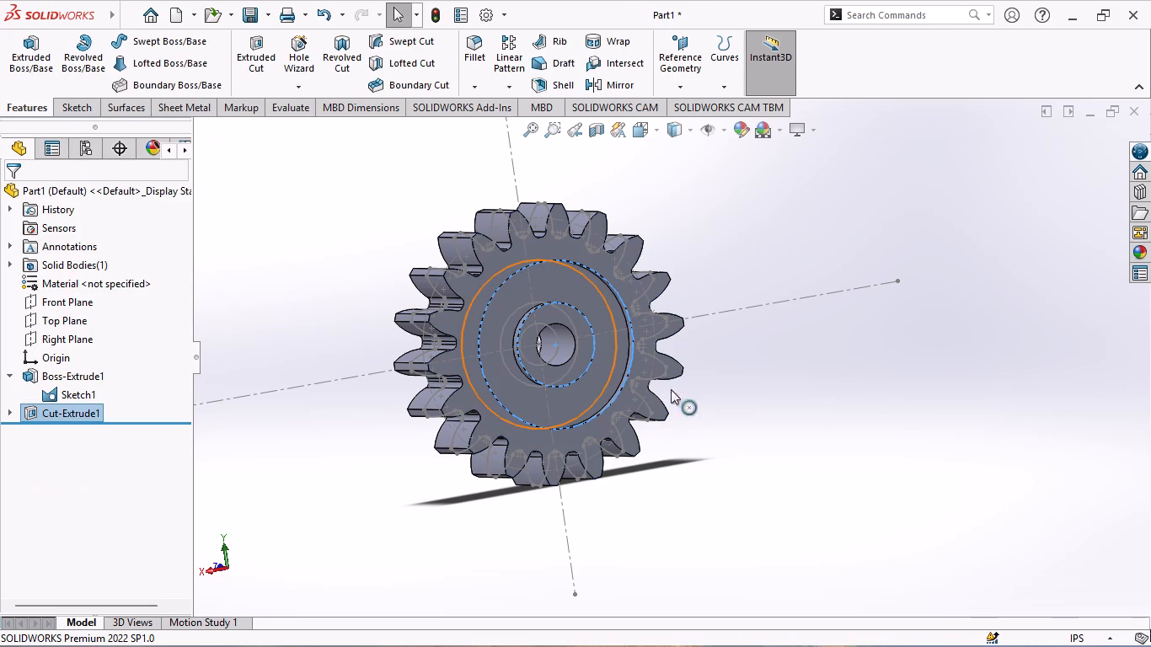
Examine the ring-shaped recess and both side faces of the gear from several angles.
middle_click_drag(770, 381, 664, 448)
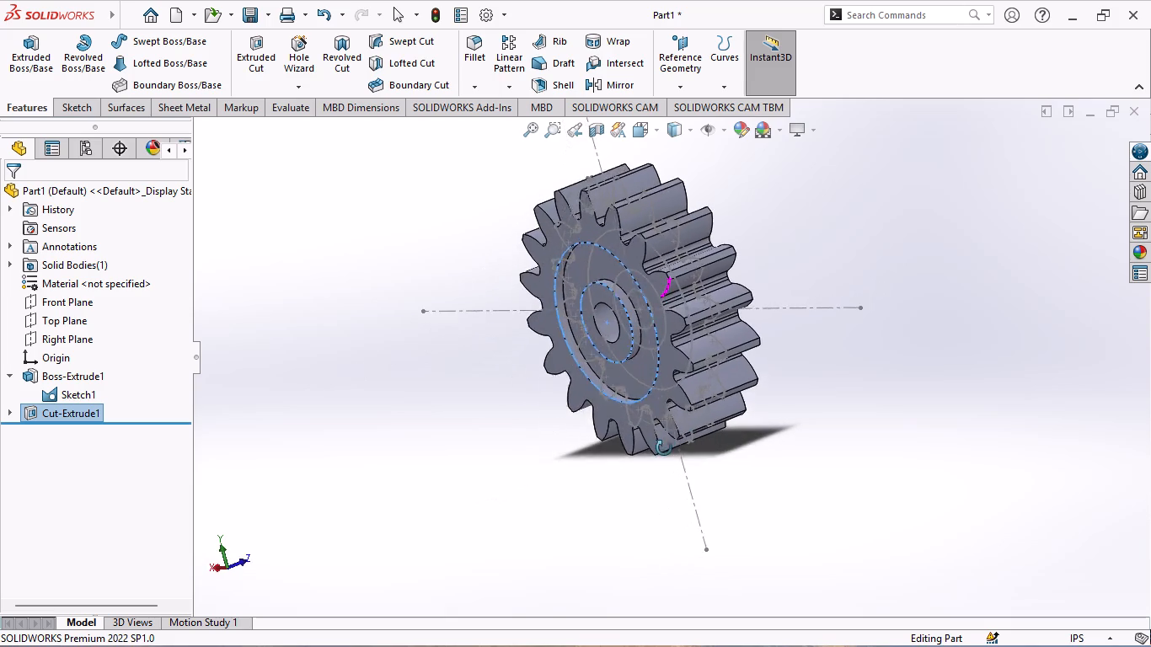
middle_click_drag(664, 448, 807, 428)
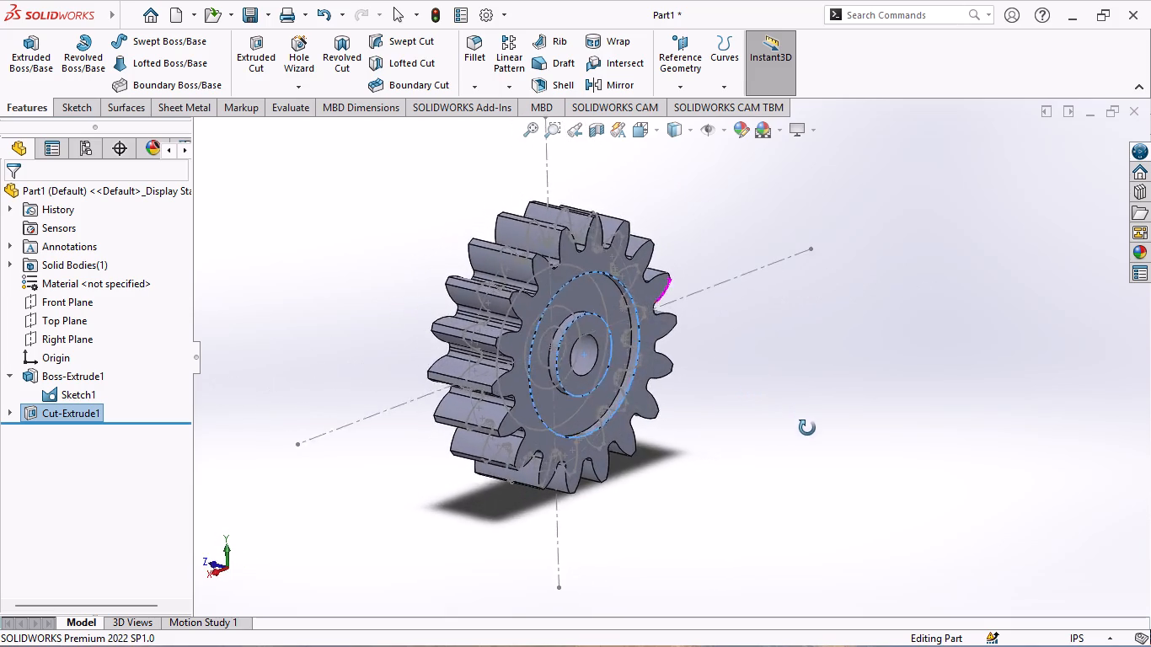
middle_click_drag(807, 428, 688, 446)
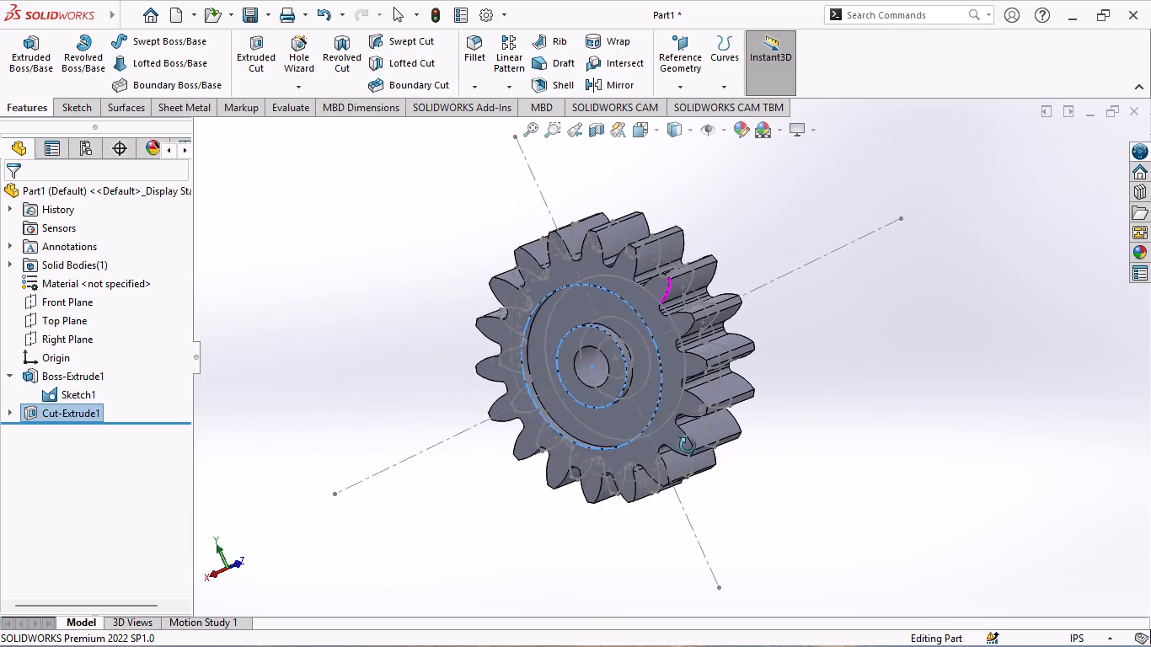
middle_click_drag(688, 446, 846, 395)
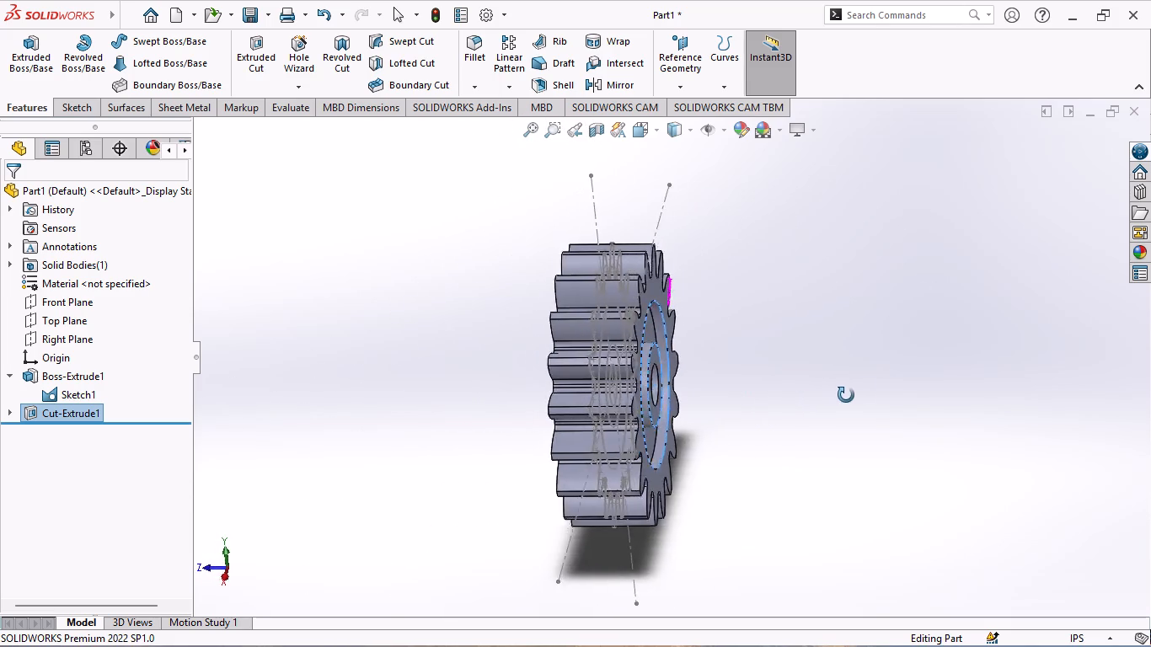
middle_click_drag(846, 395, 866, 380)
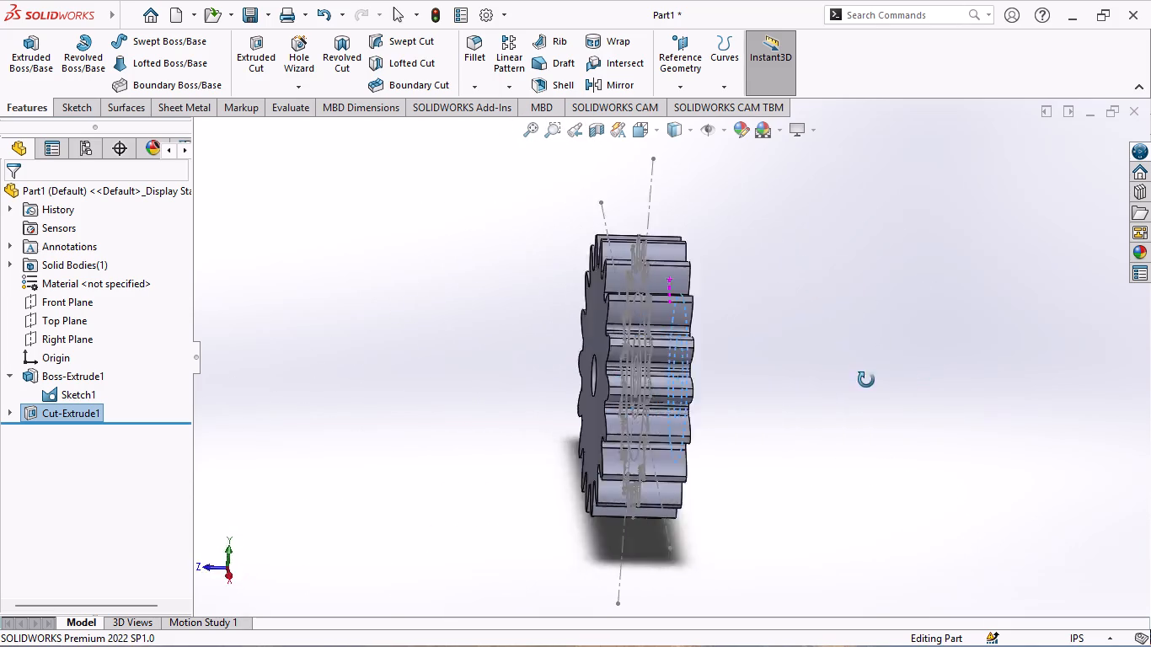
middle_click_drag(866, 380, 559, 480)
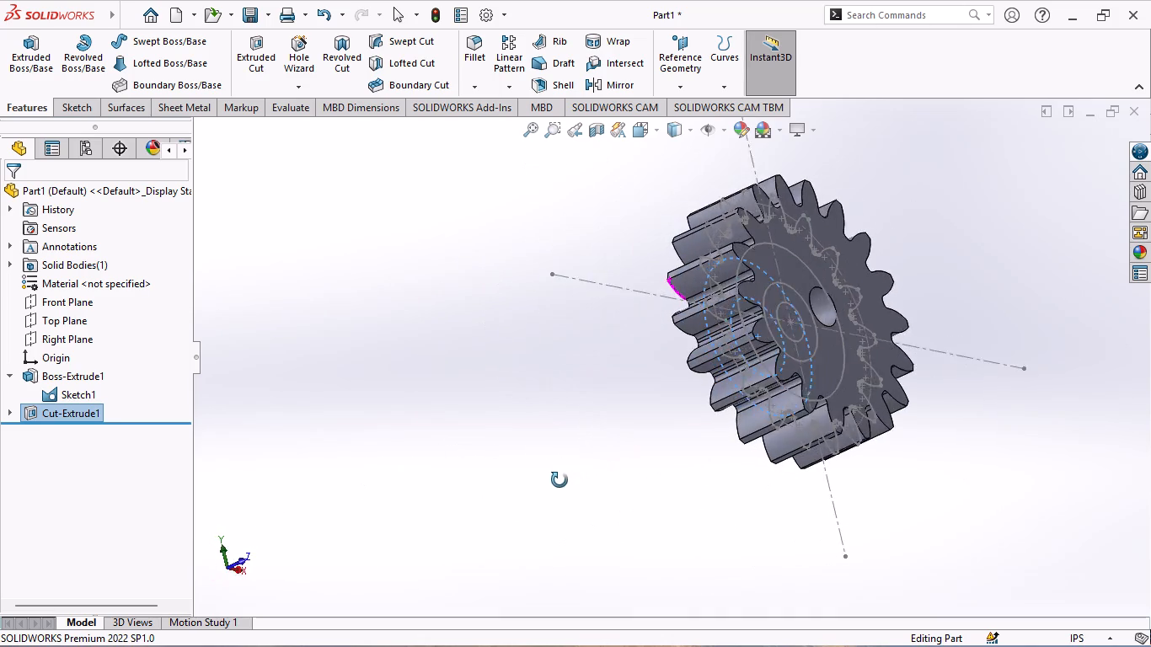
middle_click_drag(559, 480, 634, 414)
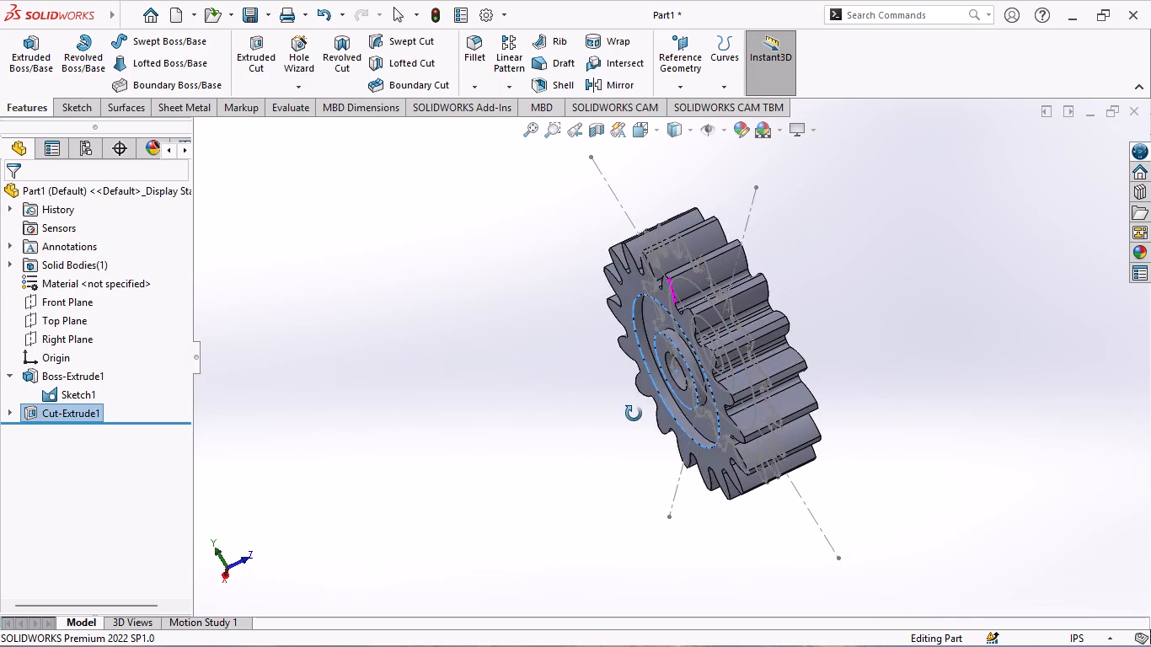
middle_click_drag(634, 414, 583, 420)
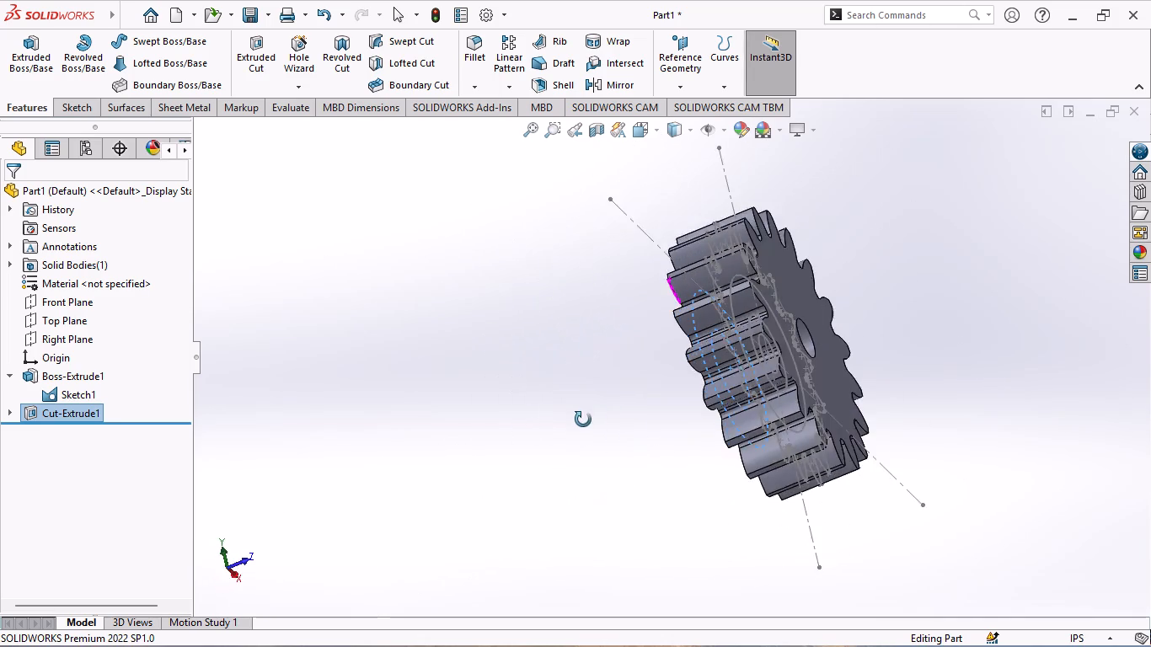
middle_click_drag(583, 420, 636, 389)
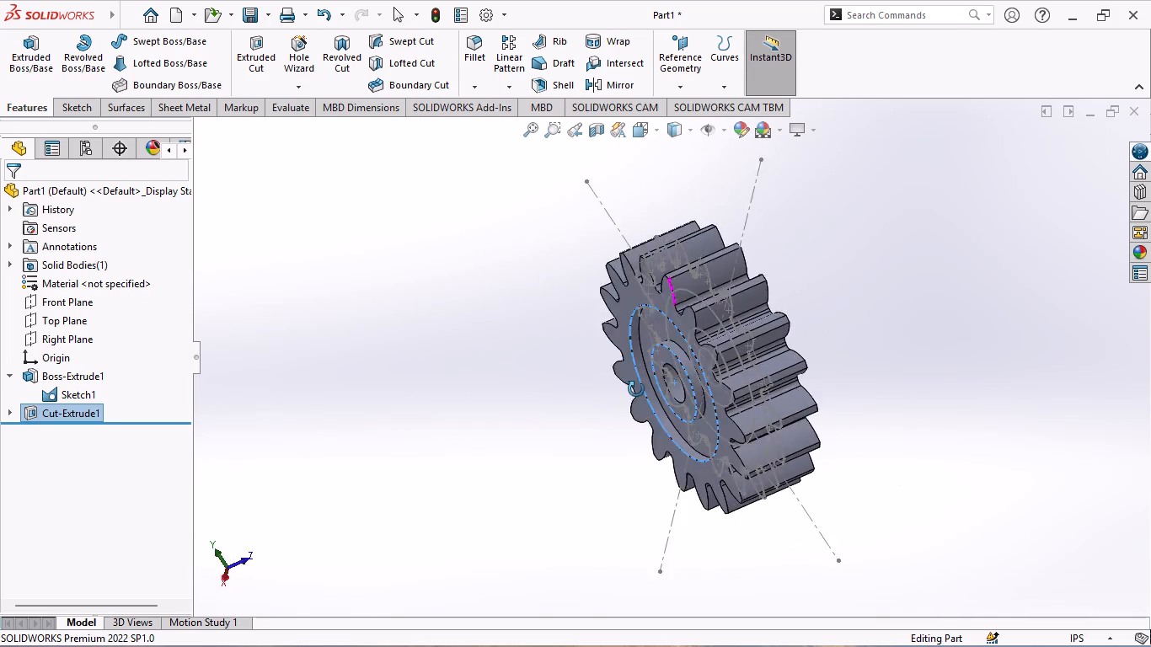
middle_click_drag(636, 389, 758, 359)
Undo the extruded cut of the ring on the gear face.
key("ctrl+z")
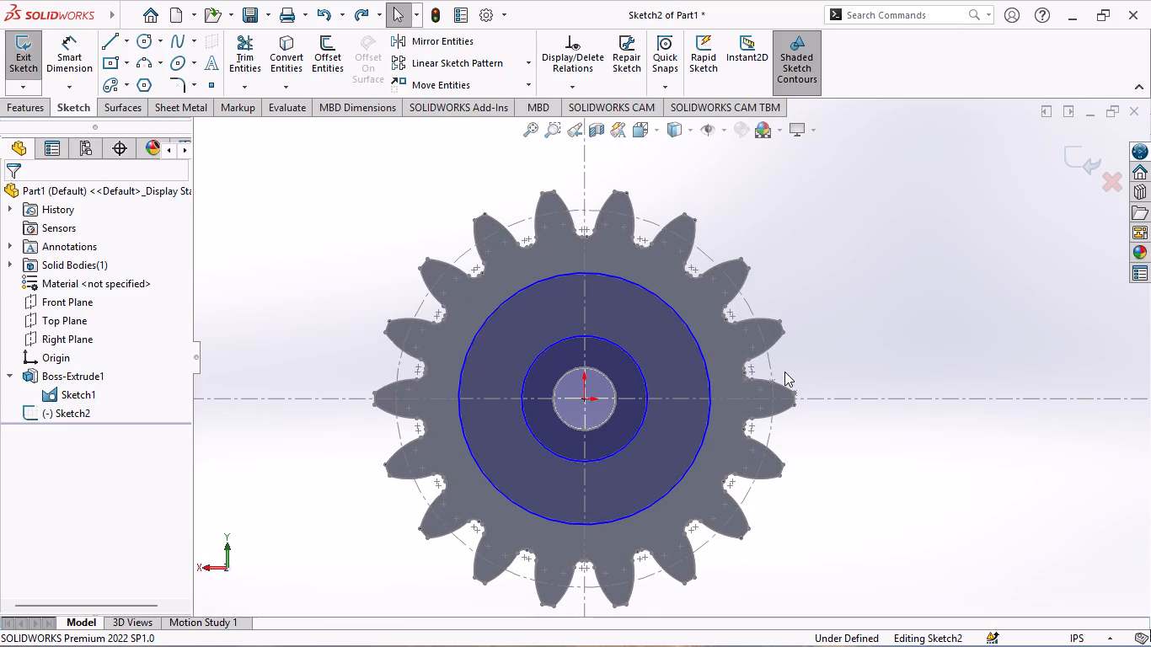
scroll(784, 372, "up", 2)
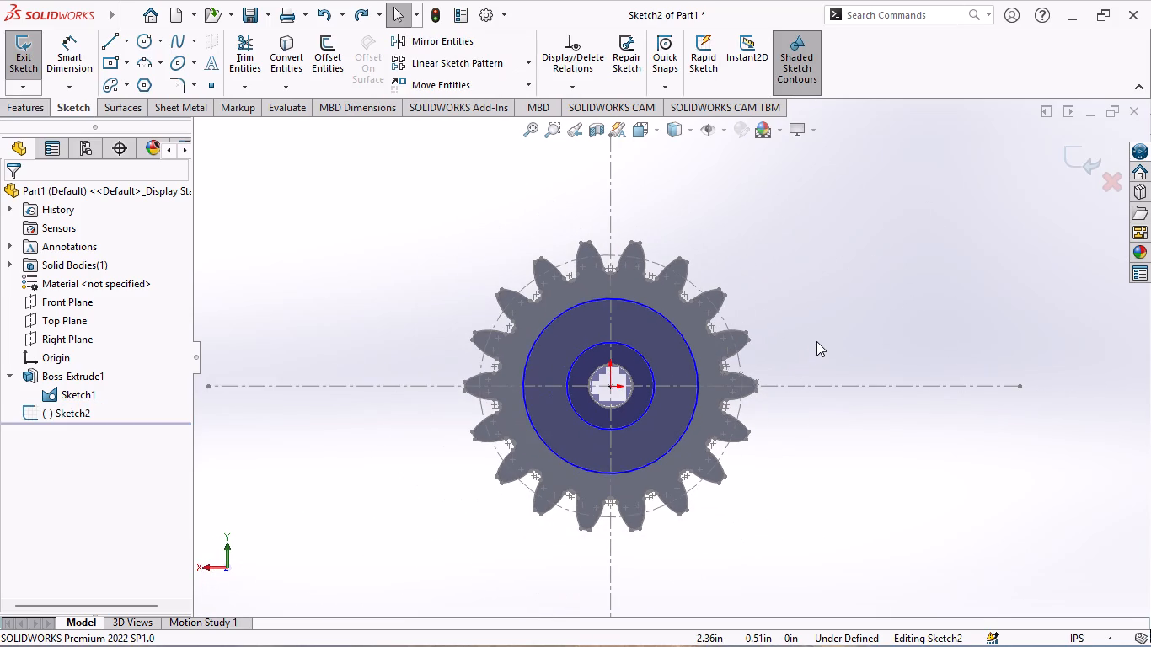
Undo the two concentric circles and the second sketch on the gear's side face.
key("ctrl+z")
key("ctrl+z")
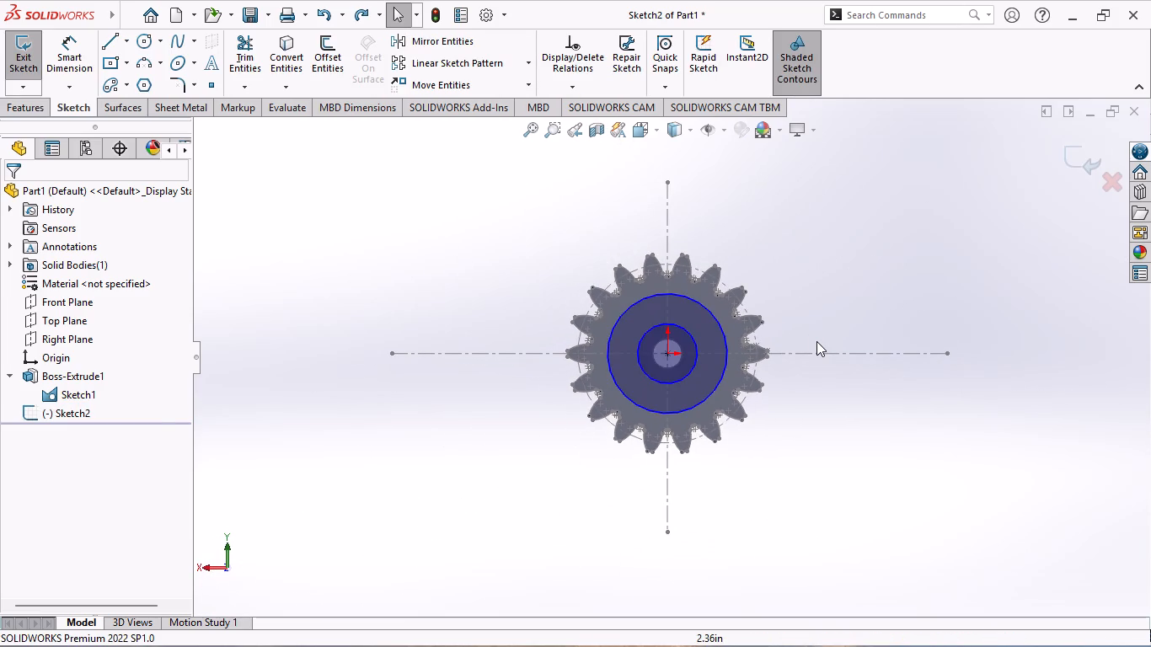
key("ctrl+z")
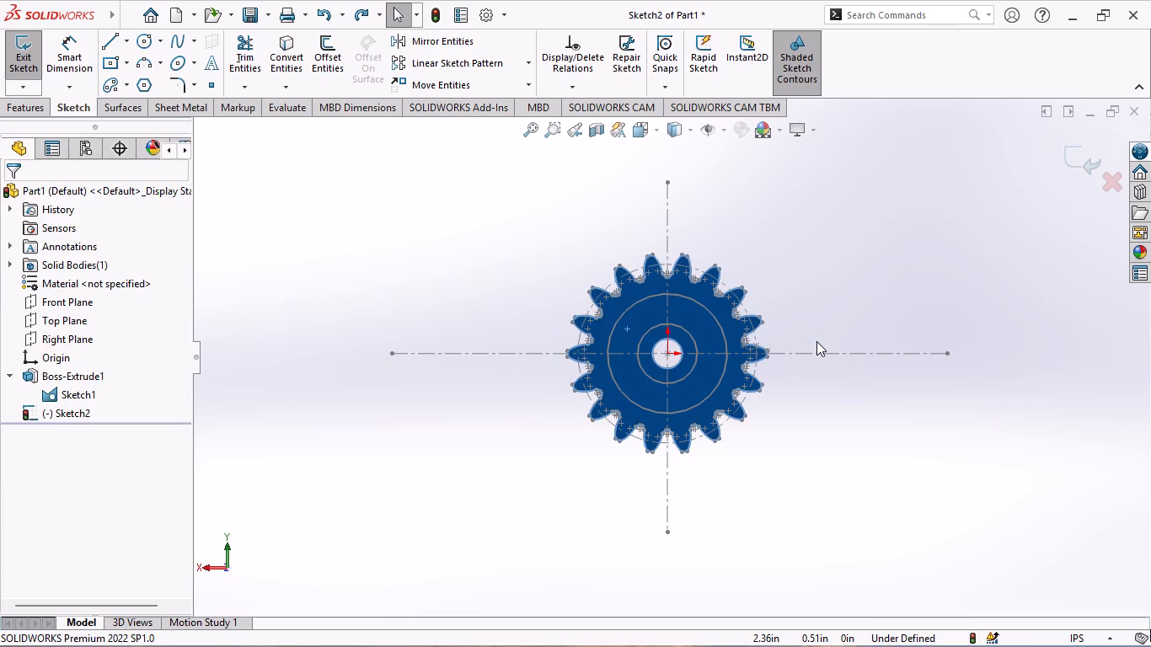
key("ctrl+z")
Start an extruded cut using only the ring region between the two circles of Sketch1 as the contour.
scroll(816, 341, "up", 2)
middle_click_drag(693, 258, 826, 418)
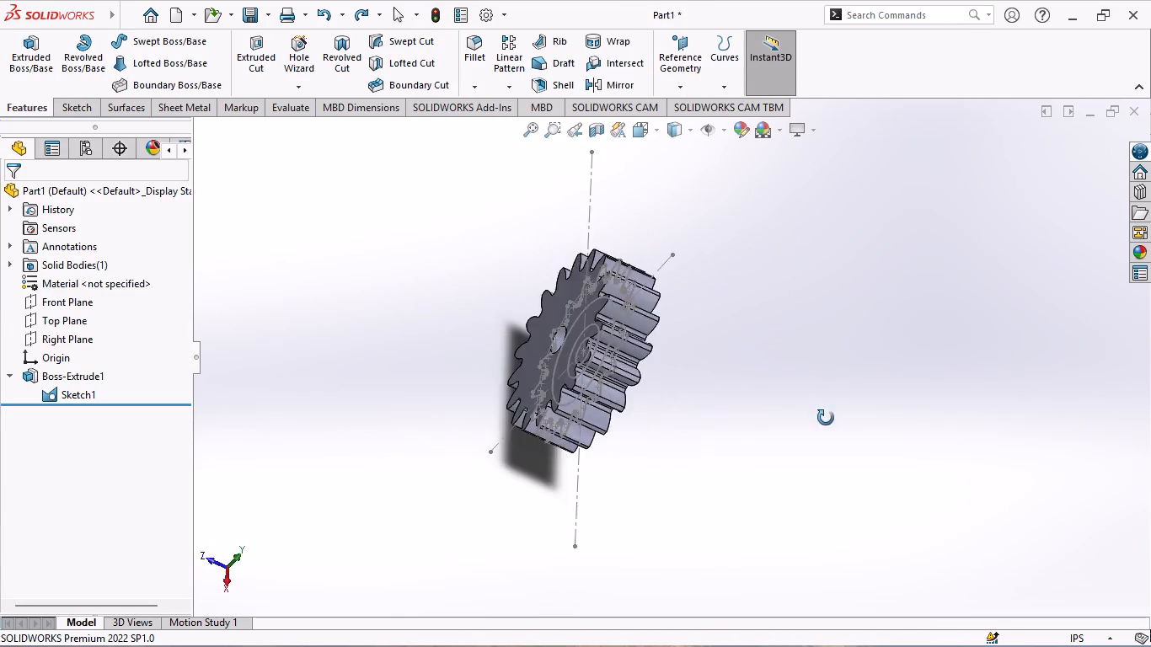
middle_click_drag(826, 418, 775, 406)
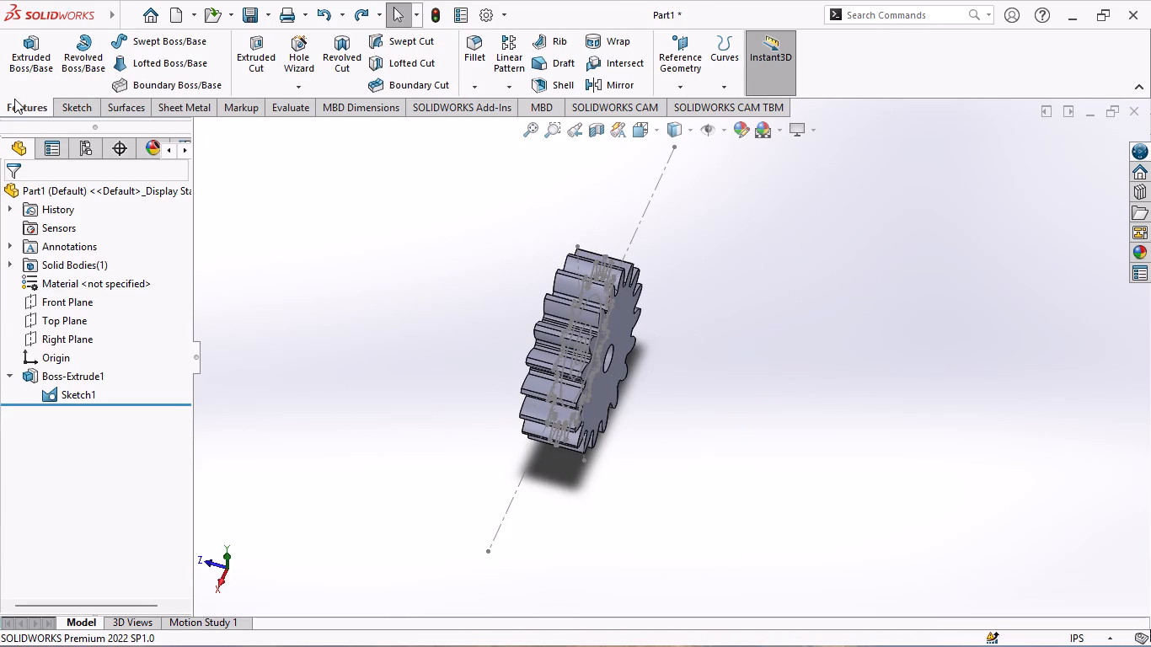
left_click(250, 61)
middle_click_drag(715, 400, 599, 357)
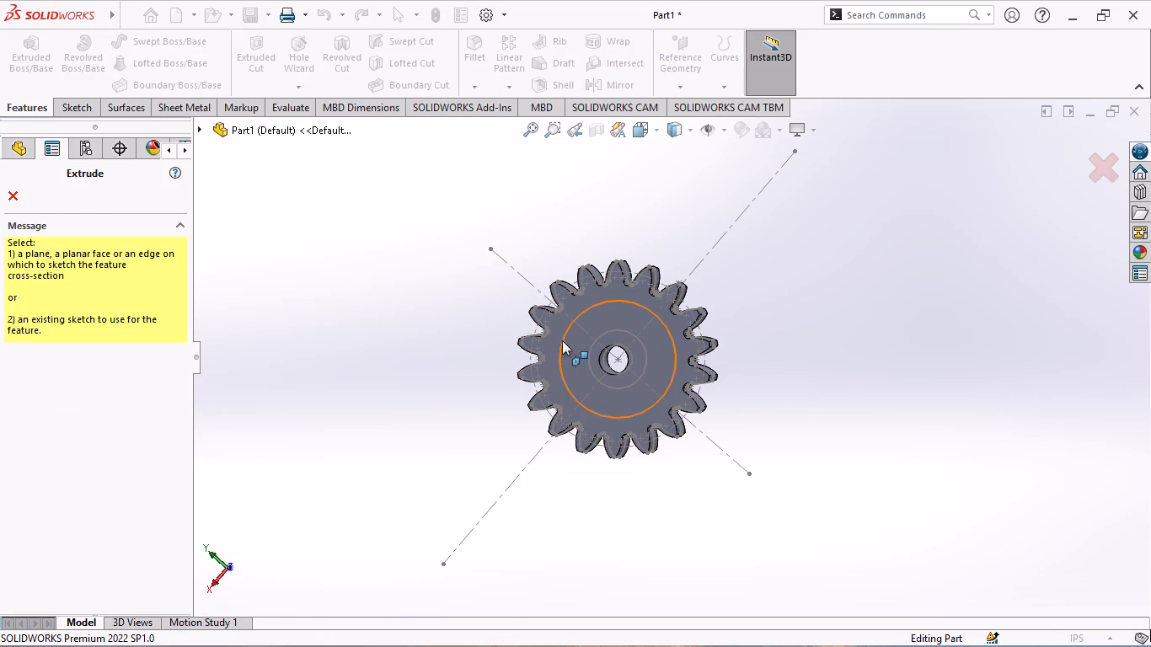
left_click(562, 340)
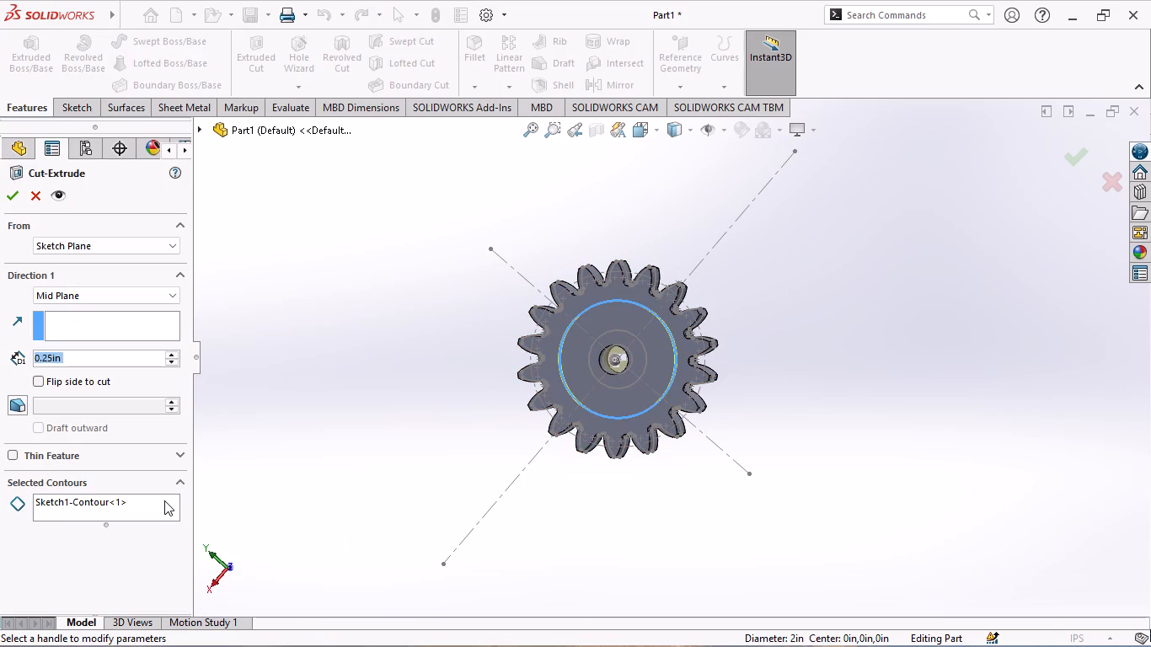
left_click(163, 500)
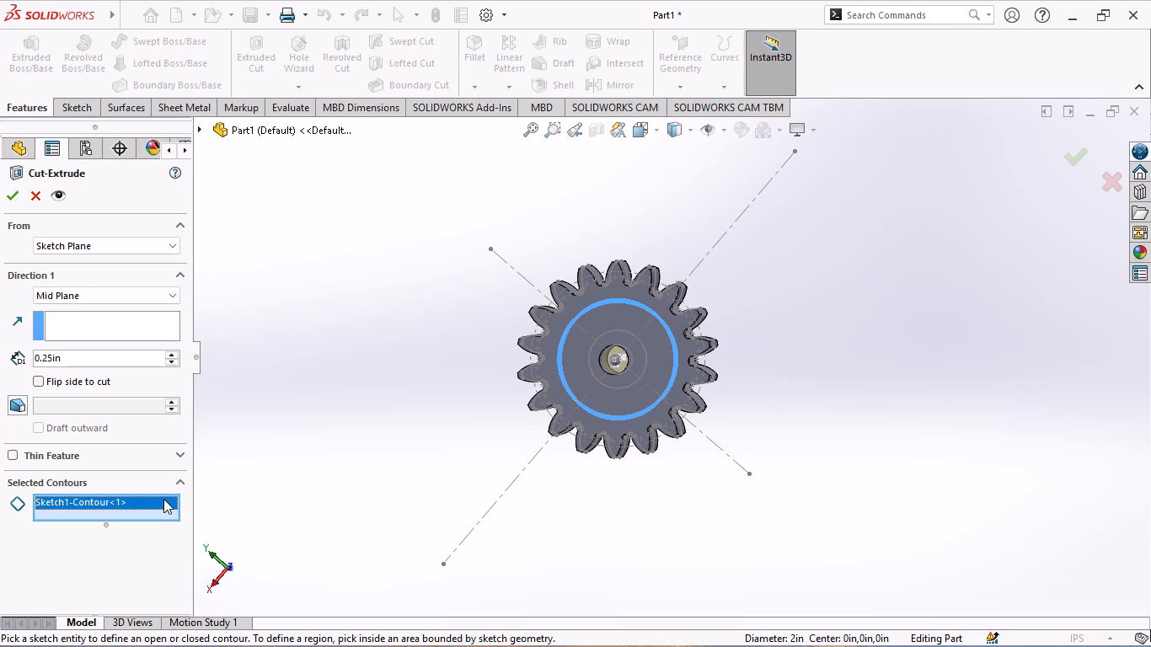
key("Delete")
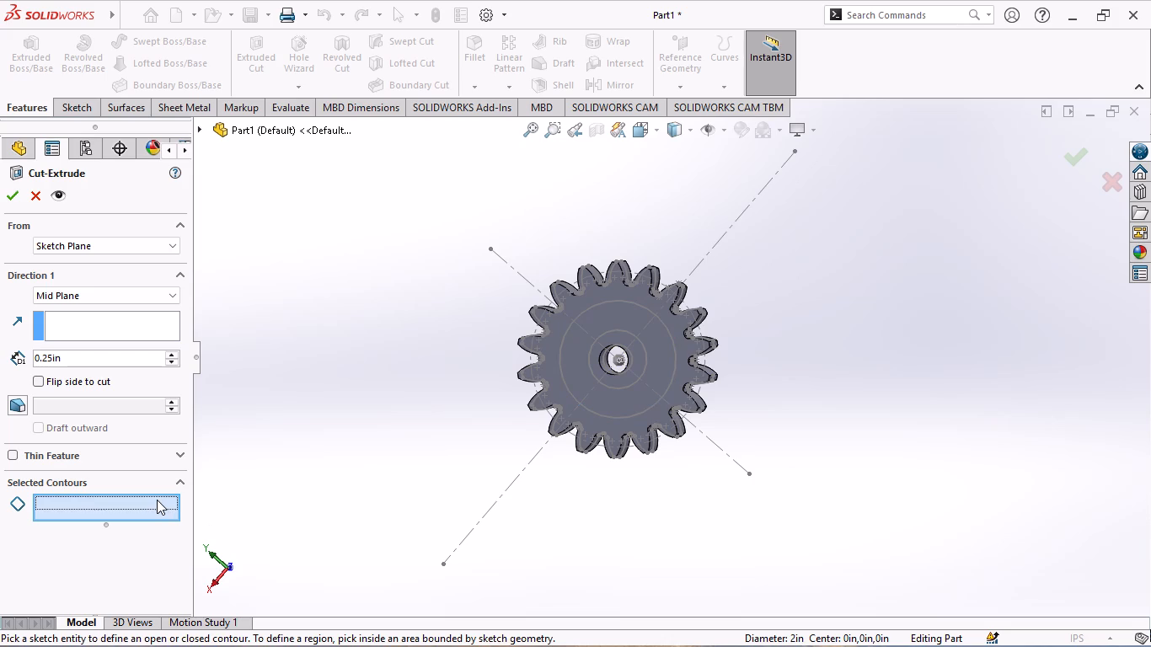
left_click(572, 366)
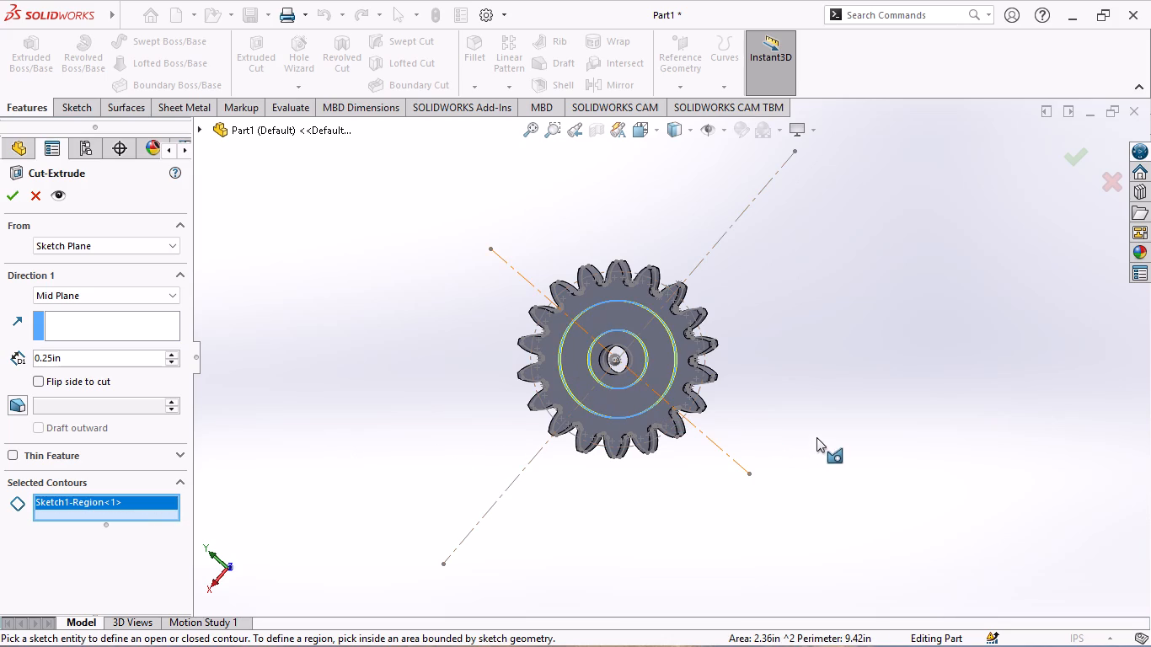
Set the ring cut to a Blind end condition and start it at an offset of 0.75 in from the sketch plane.
middle_click_drag(816, 437, 710, 534)
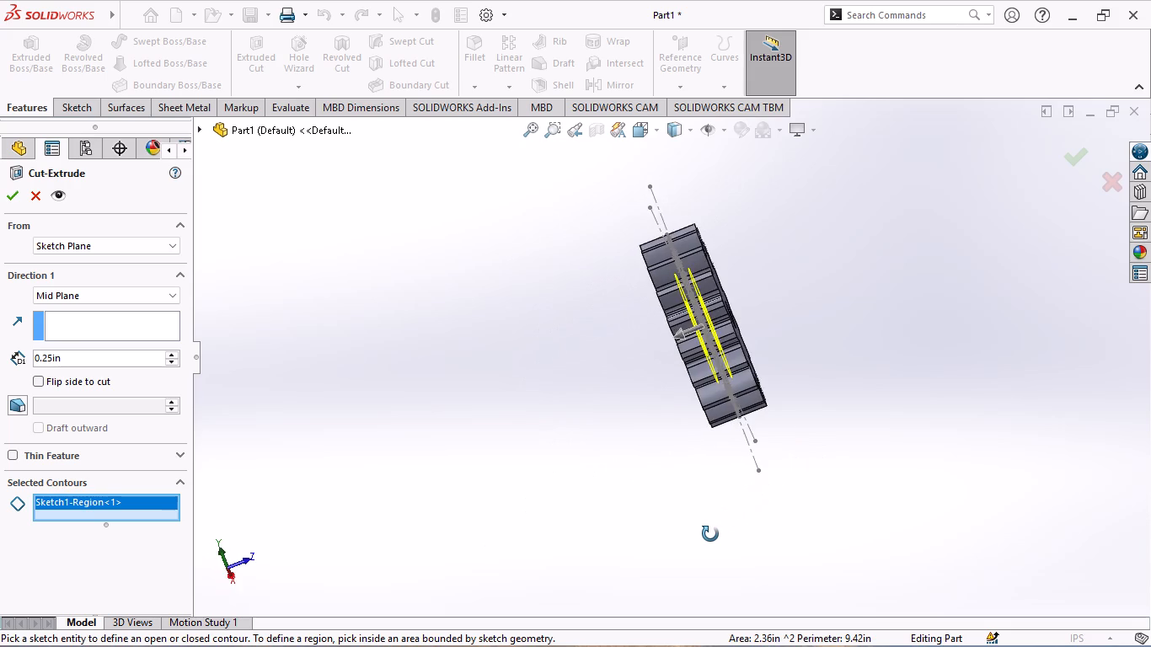
middle_click_drag(710, 534, 806, 473)
left_click(167, 293)
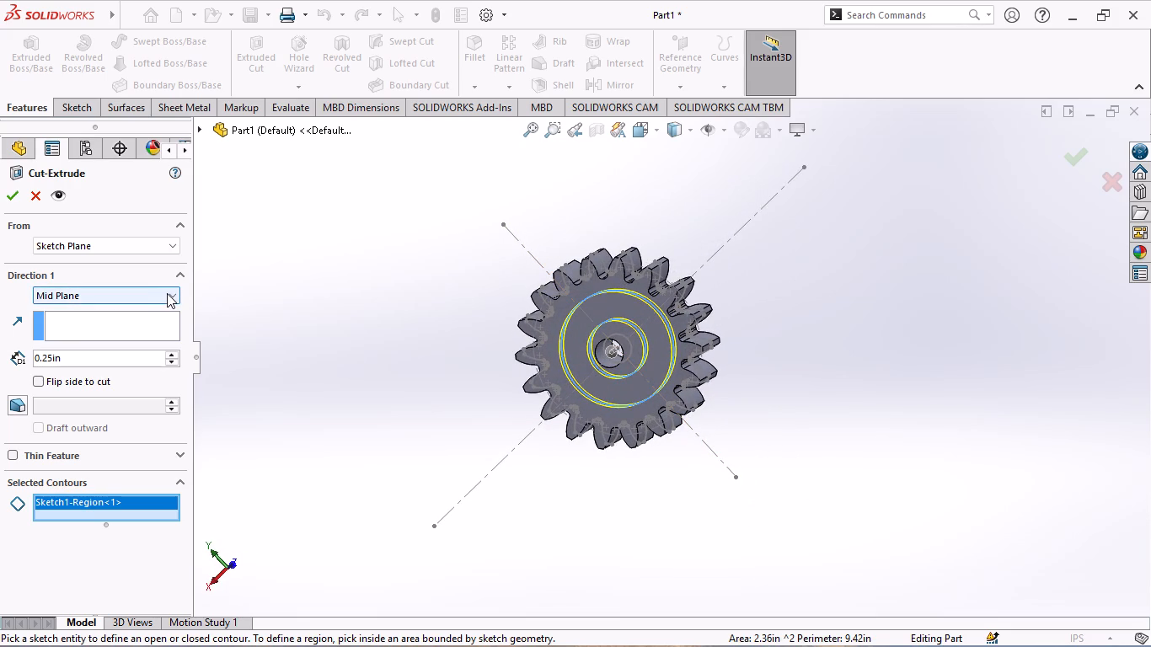
left_click(121, 307)
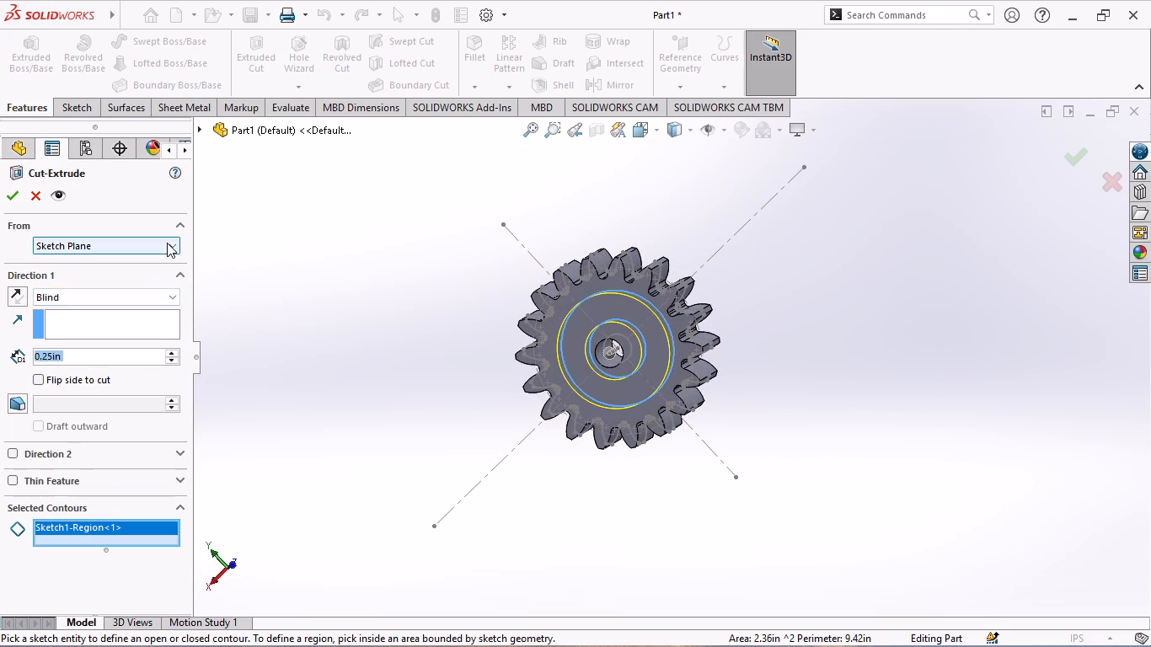
left_click(167, 243)
left_click(71, 288)
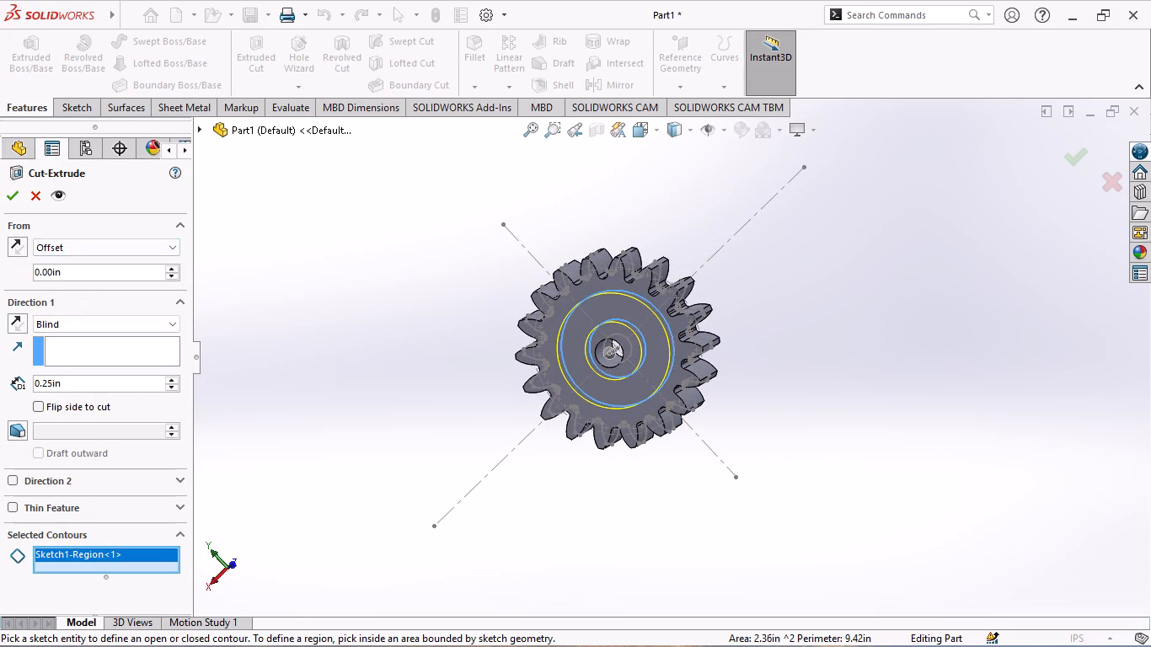
double_click(68, 273)
type("0.")
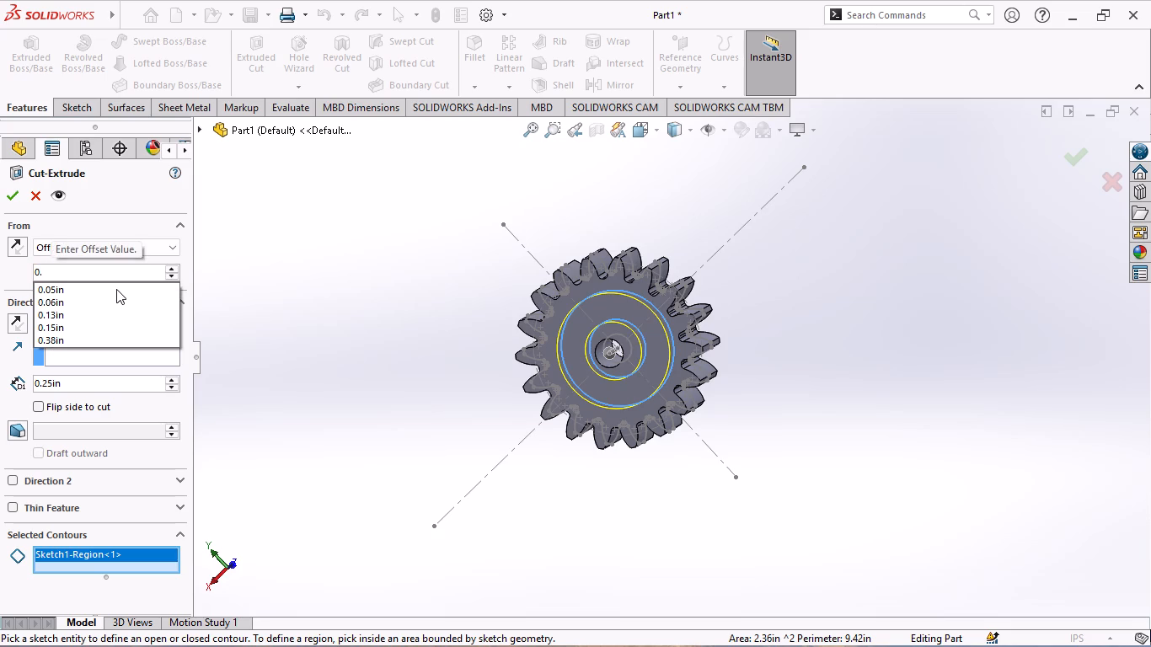
type("75")
key("Return")
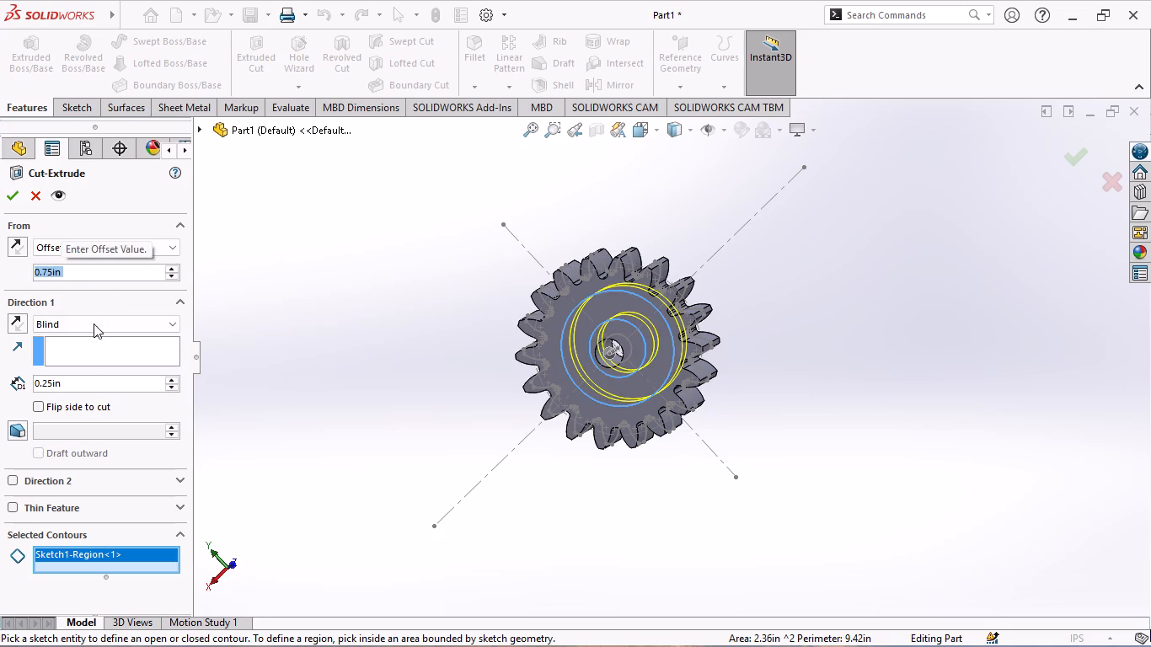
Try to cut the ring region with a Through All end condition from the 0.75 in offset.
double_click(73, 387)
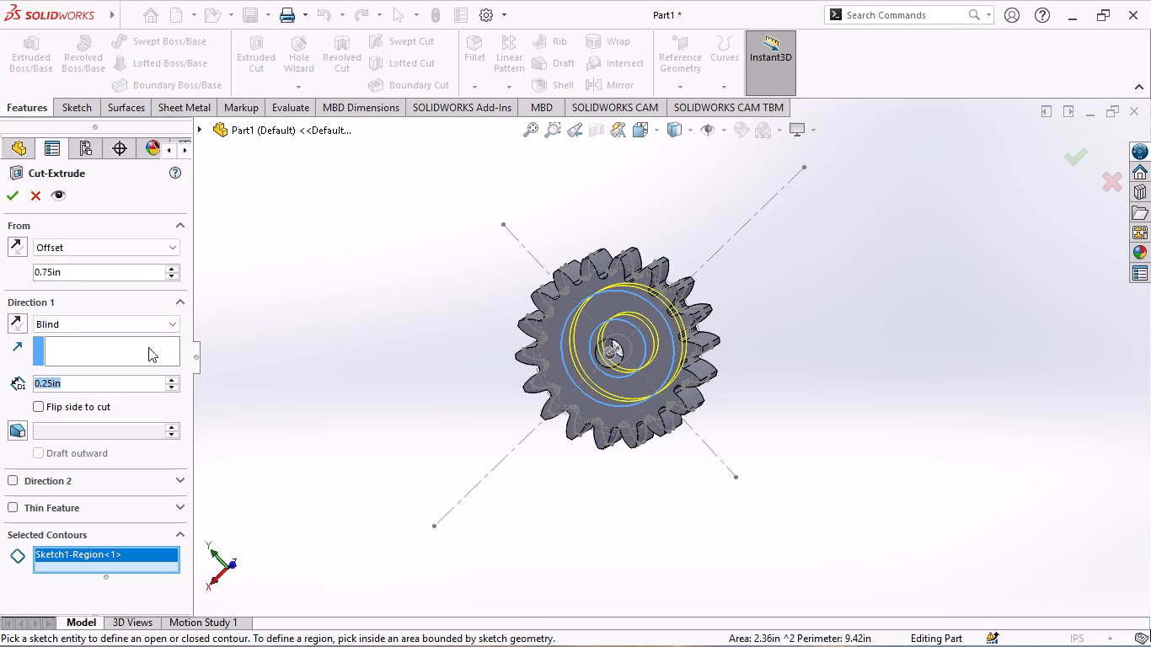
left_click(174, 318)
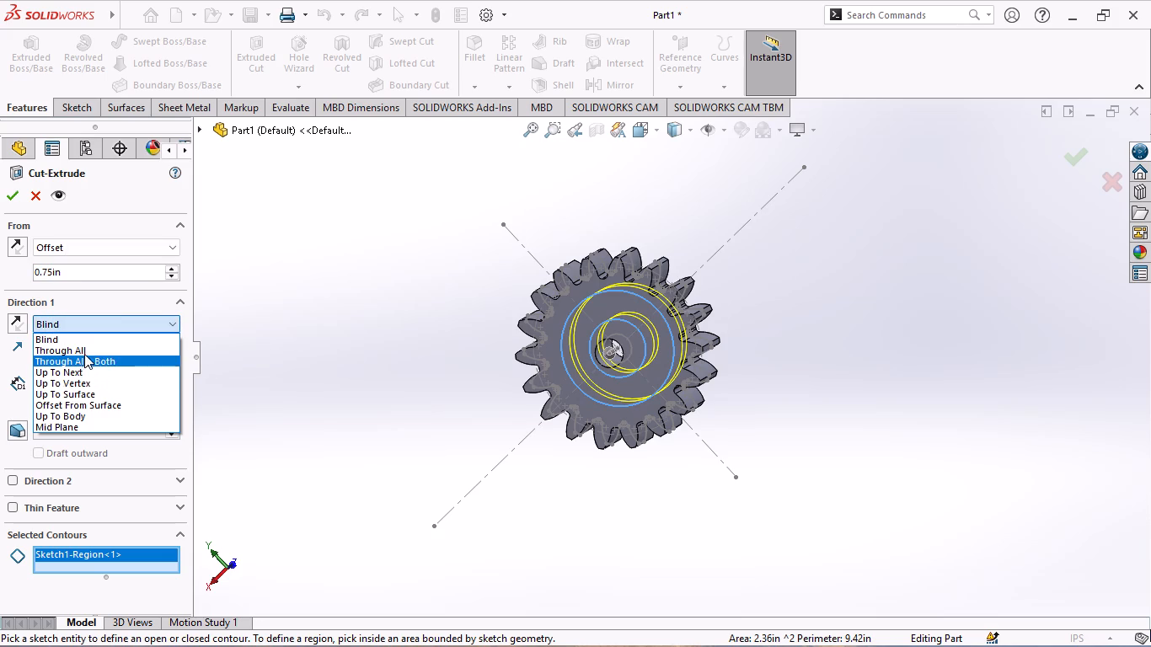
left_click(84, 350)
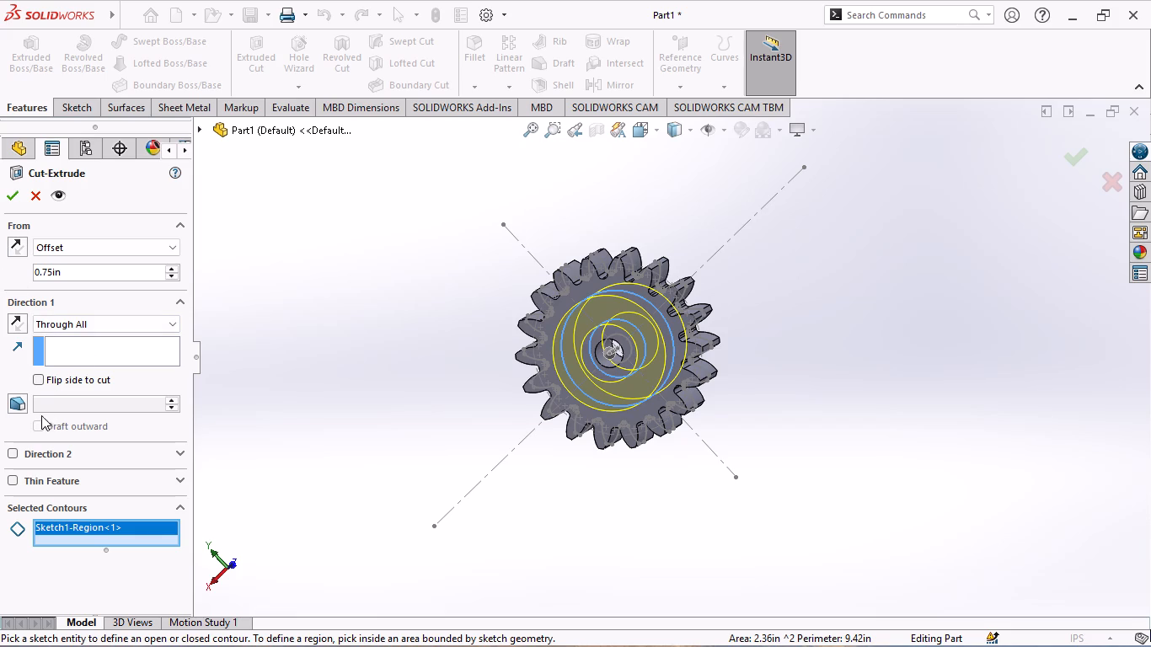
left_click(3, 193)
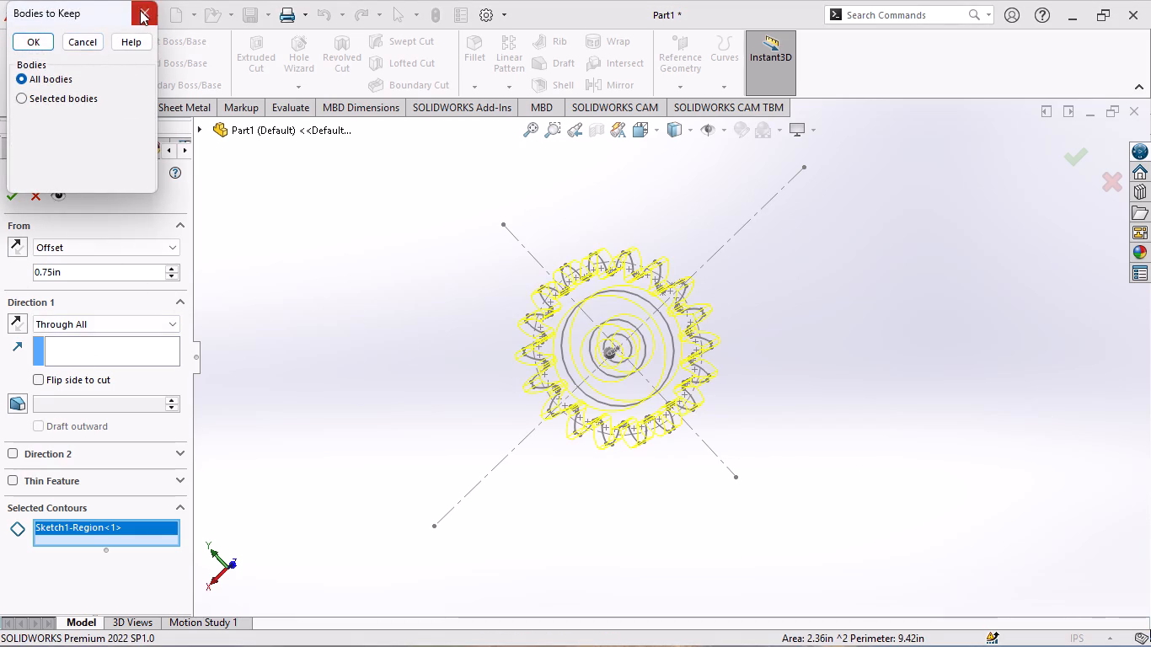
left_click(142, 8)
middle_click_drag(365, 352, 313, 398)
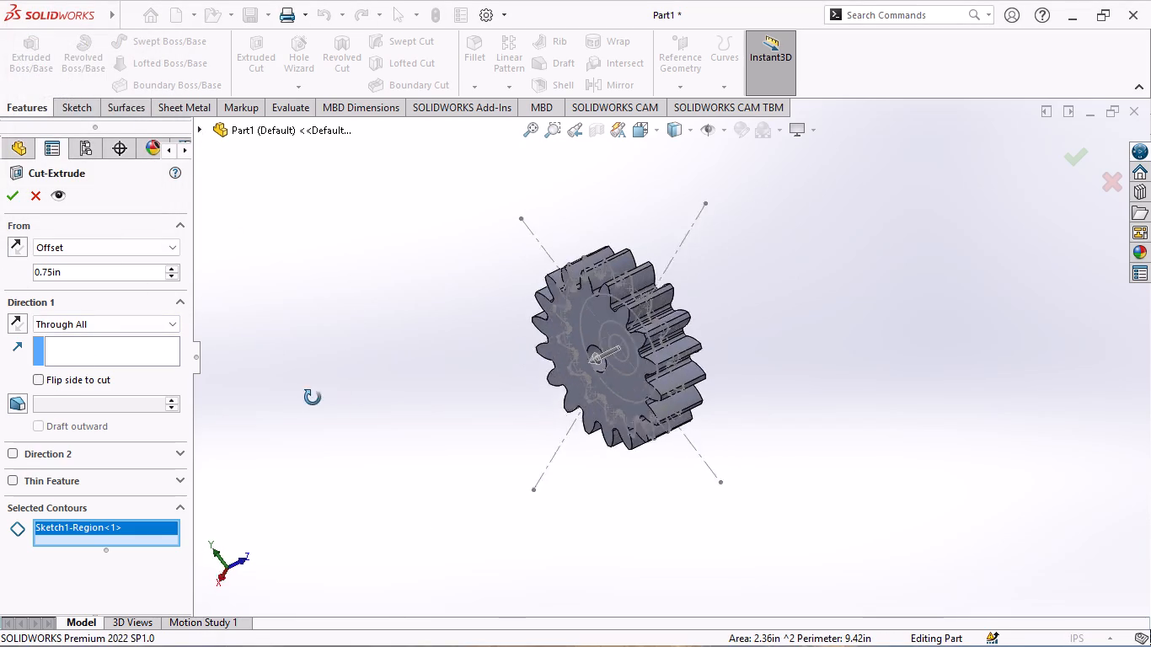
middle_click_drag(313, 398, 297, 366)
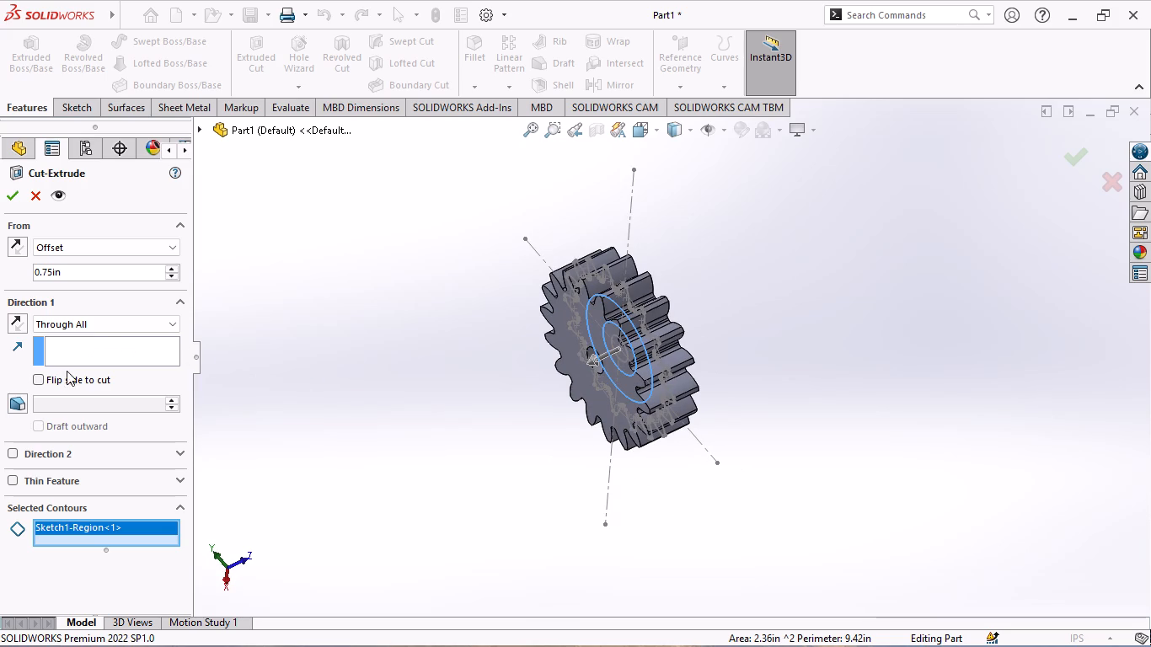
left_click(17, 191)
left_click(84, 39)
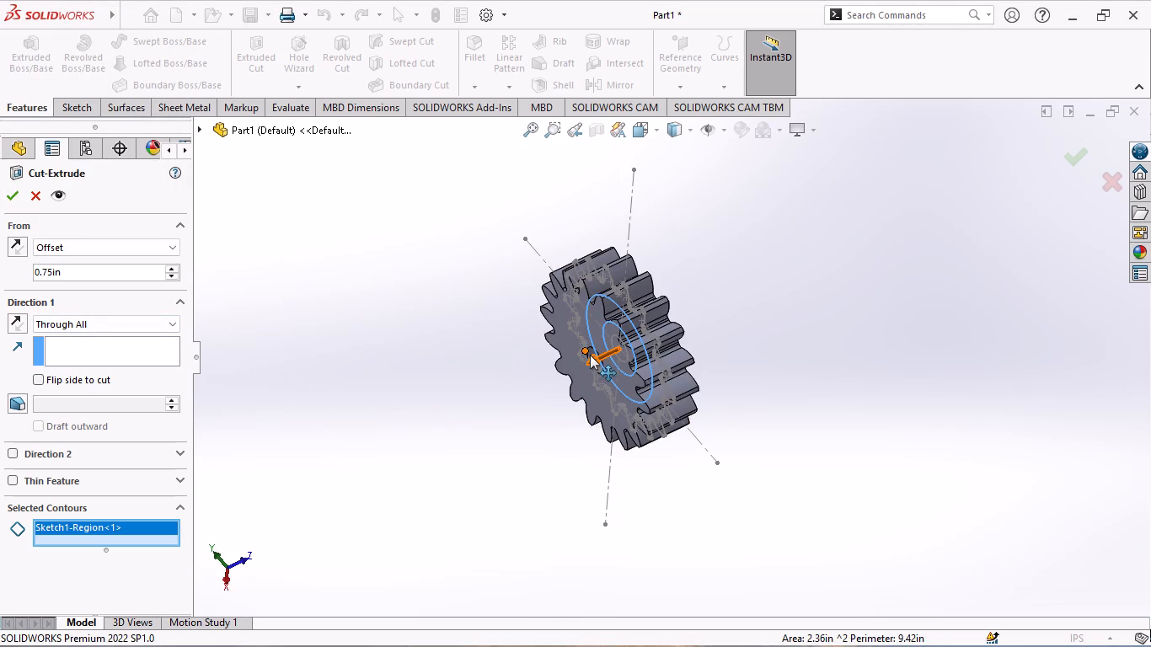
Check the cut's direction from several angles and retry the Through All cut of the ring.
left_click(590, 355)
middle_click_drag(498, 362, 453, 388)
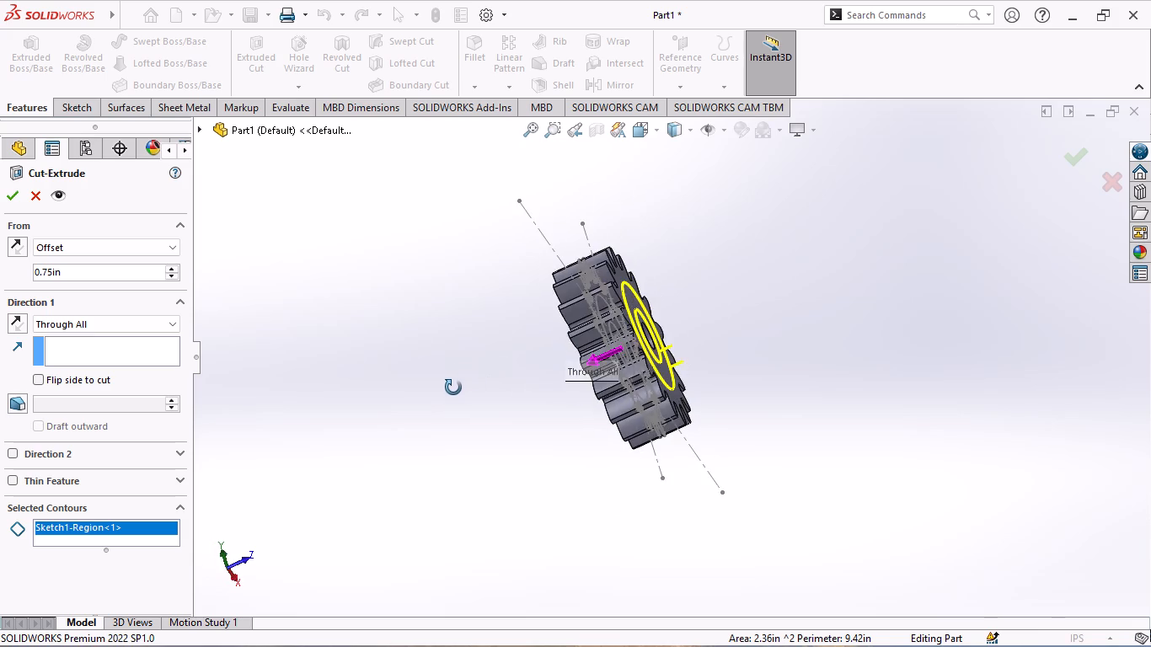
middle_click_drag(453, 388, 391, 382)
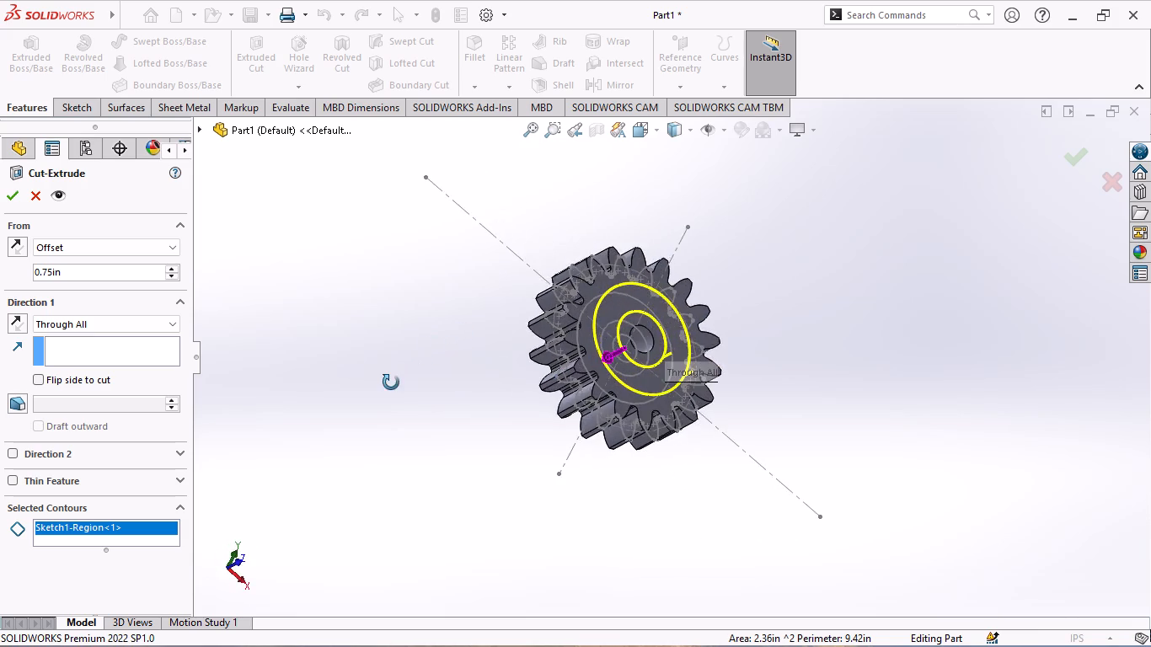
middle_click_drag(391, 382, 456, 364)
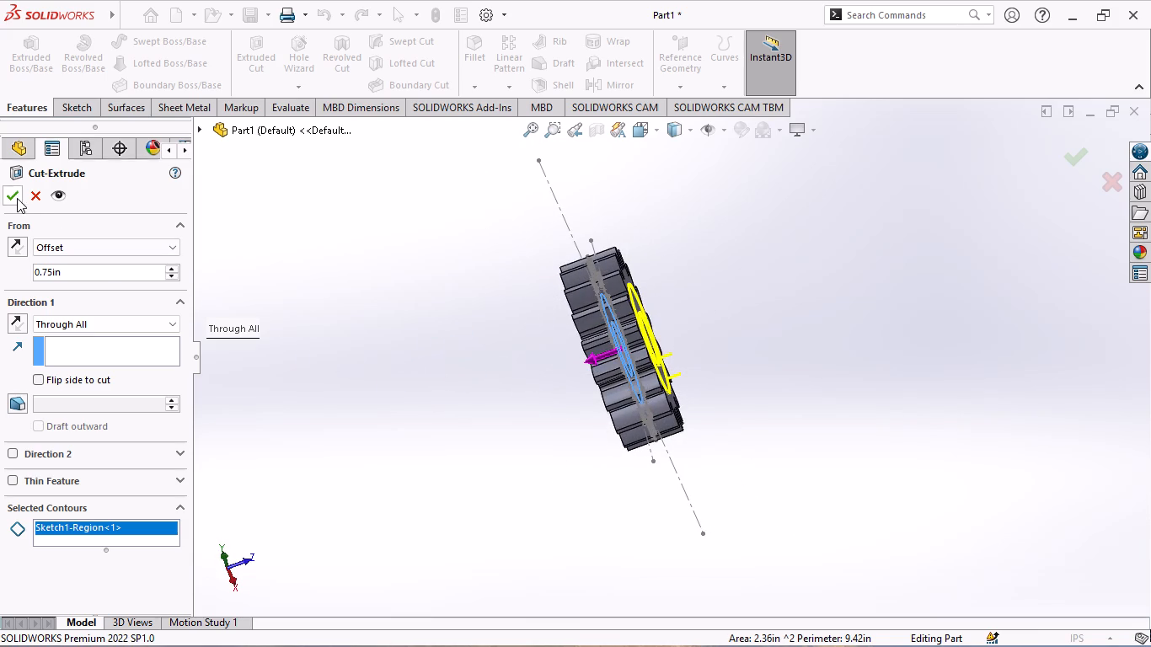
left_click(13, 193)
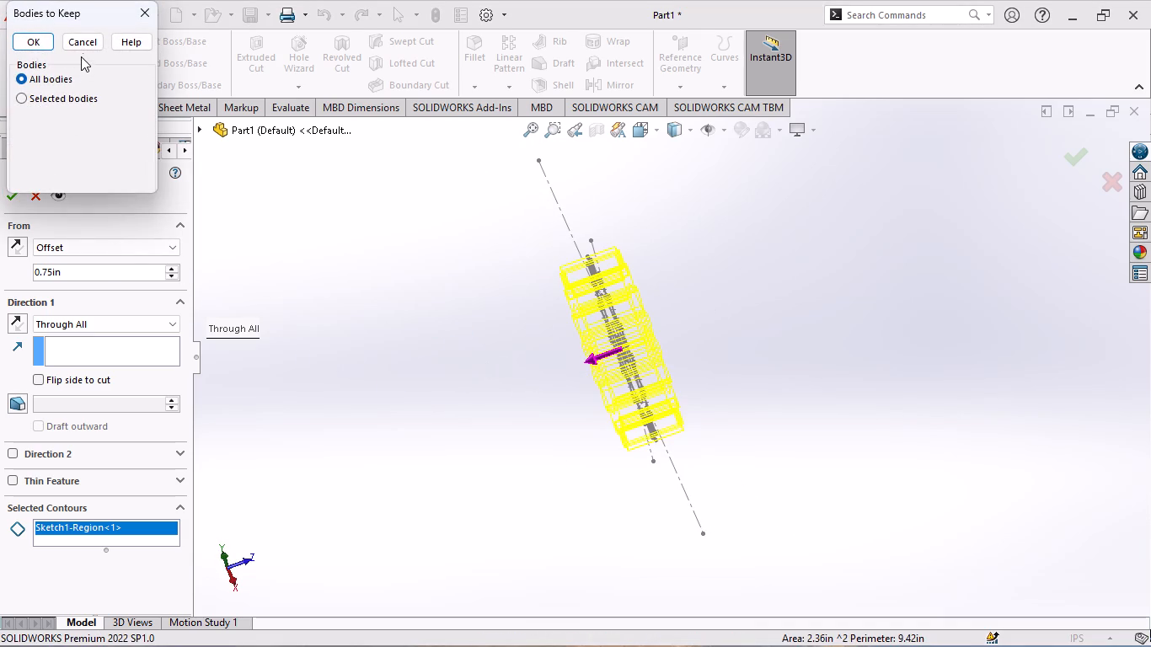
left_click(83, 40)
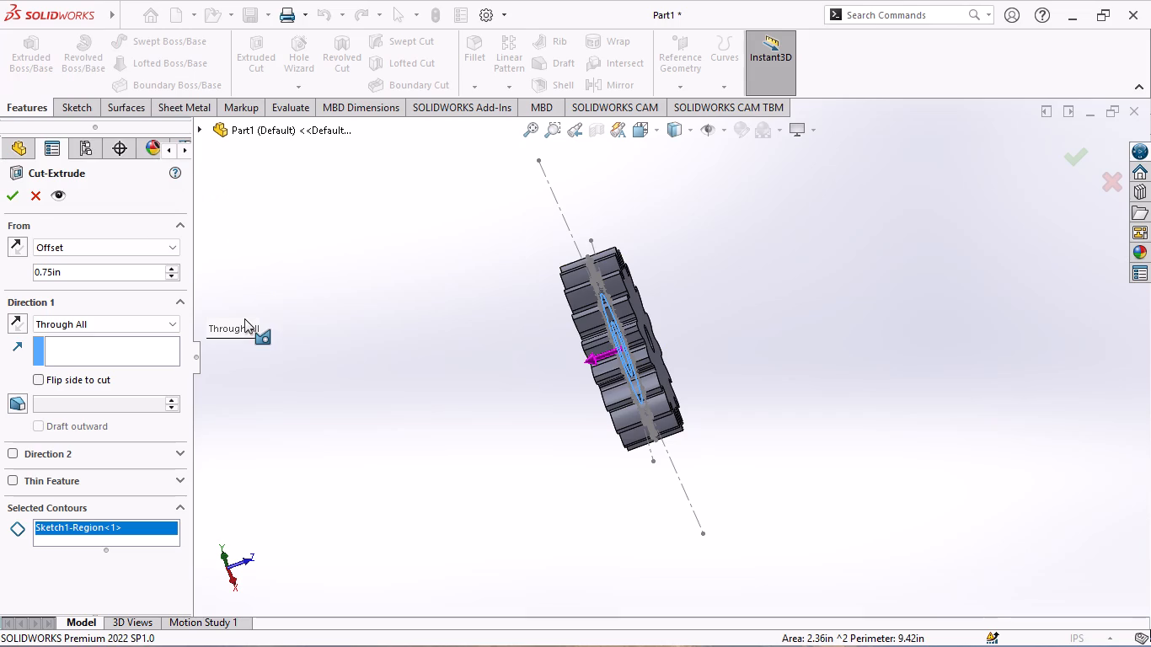
Try a Blind cut of the ring pointing away from the gear with a depth of about 4.22 in.
left_click(172, 325)
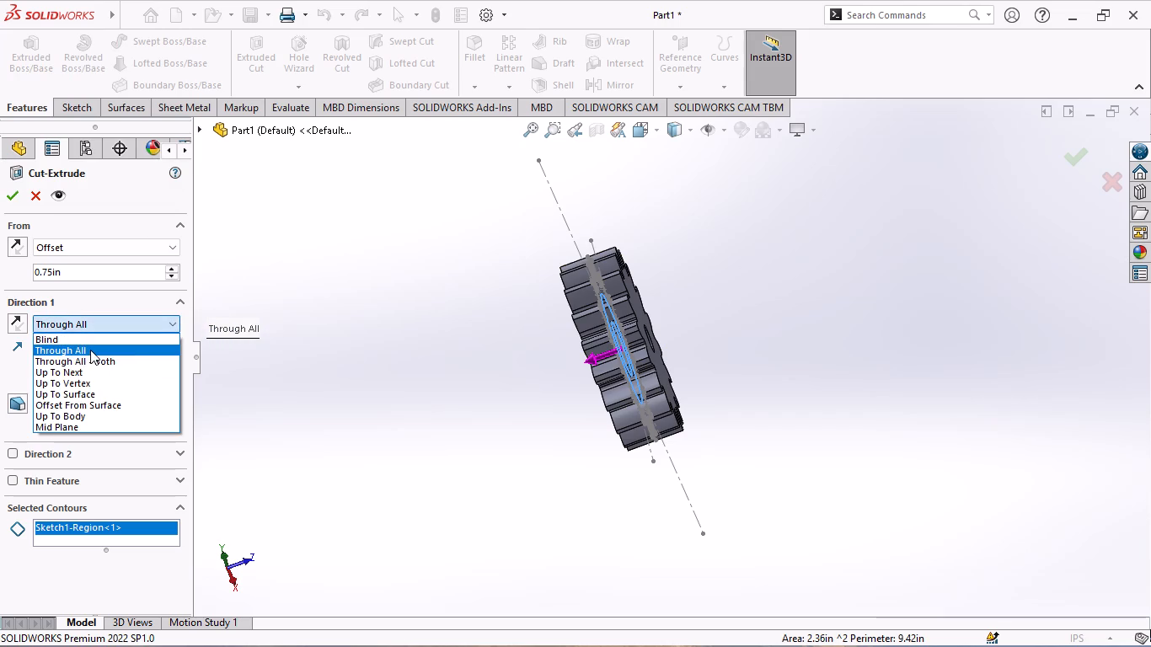
left_click(90, 342)
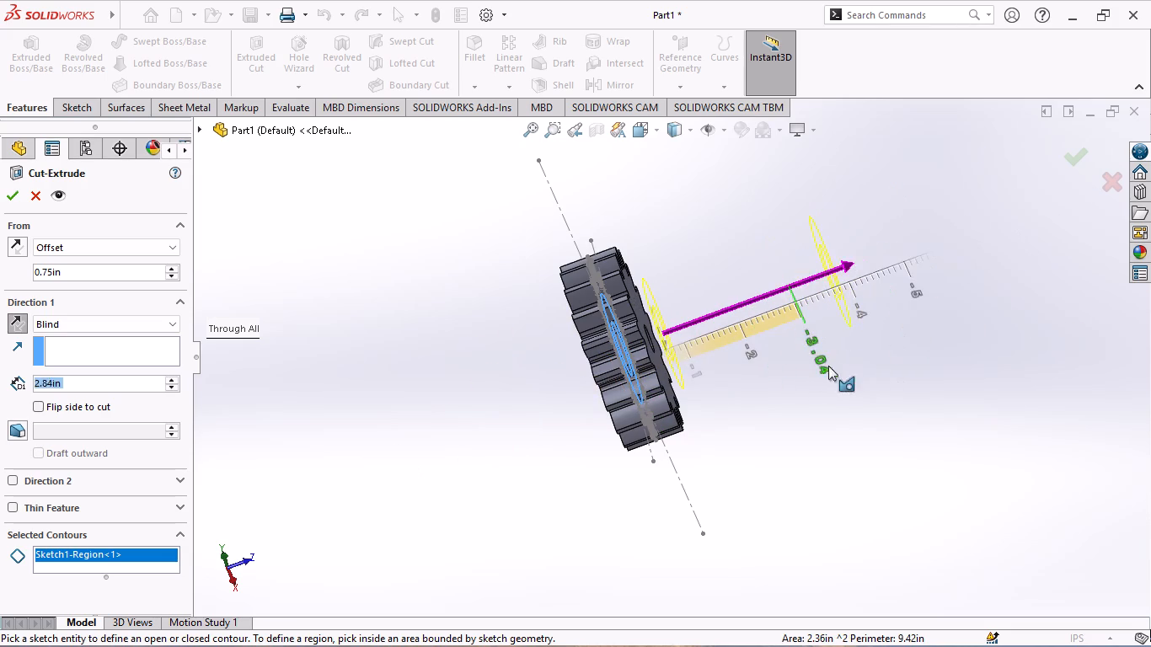
left_click(947, 366)
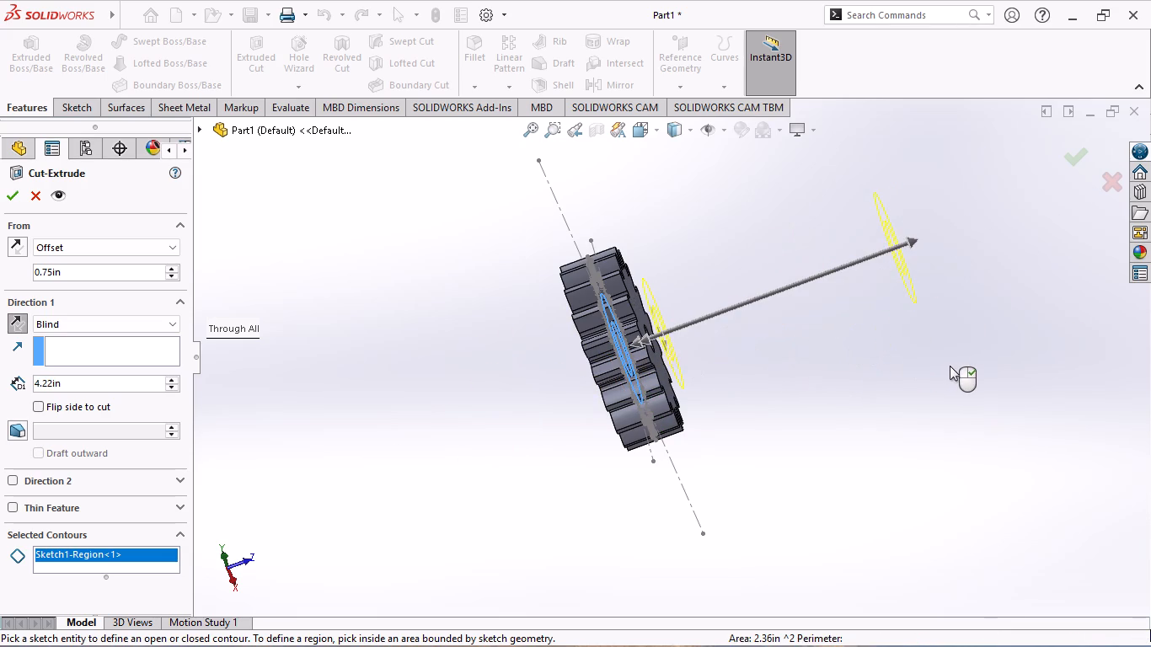
left_click(5, 192)
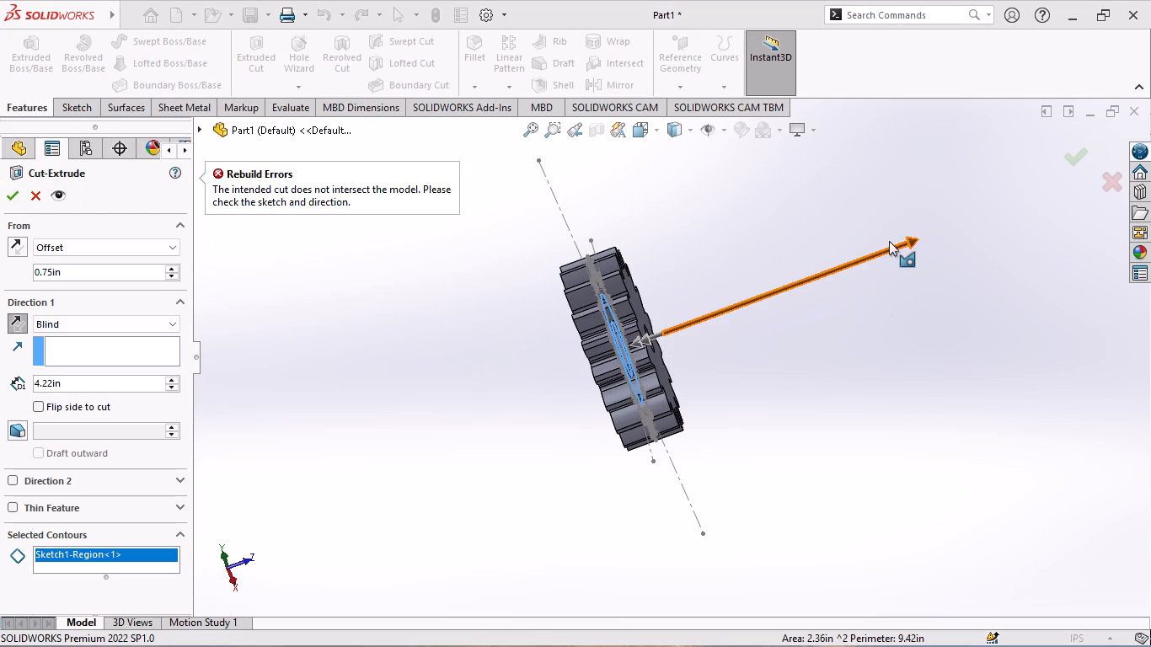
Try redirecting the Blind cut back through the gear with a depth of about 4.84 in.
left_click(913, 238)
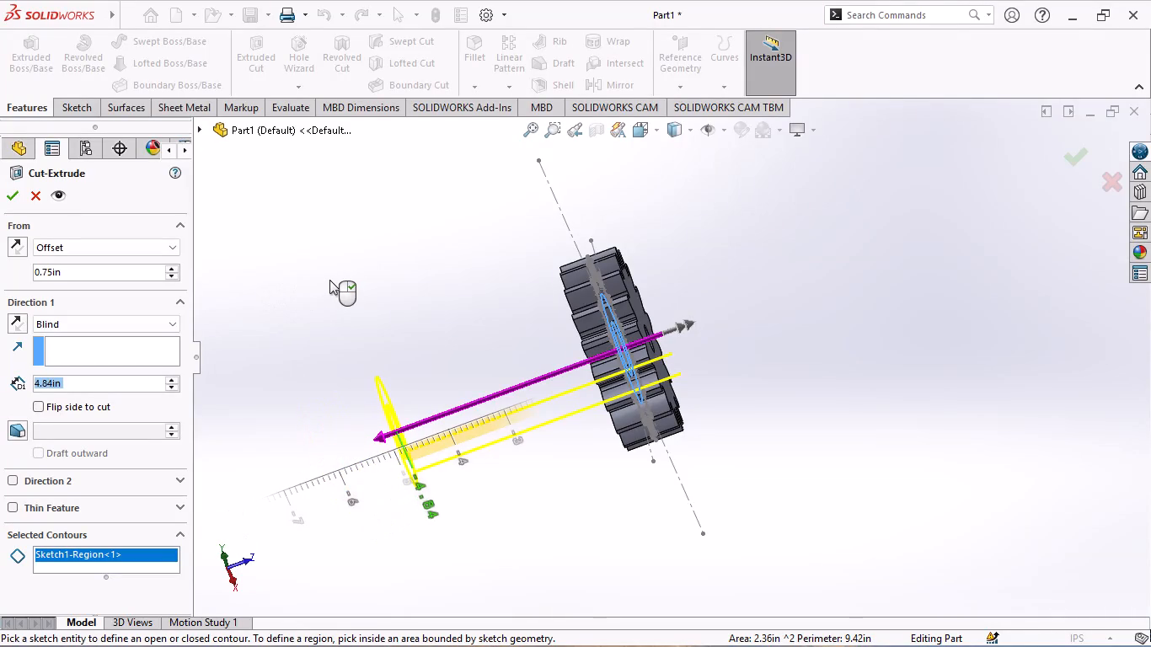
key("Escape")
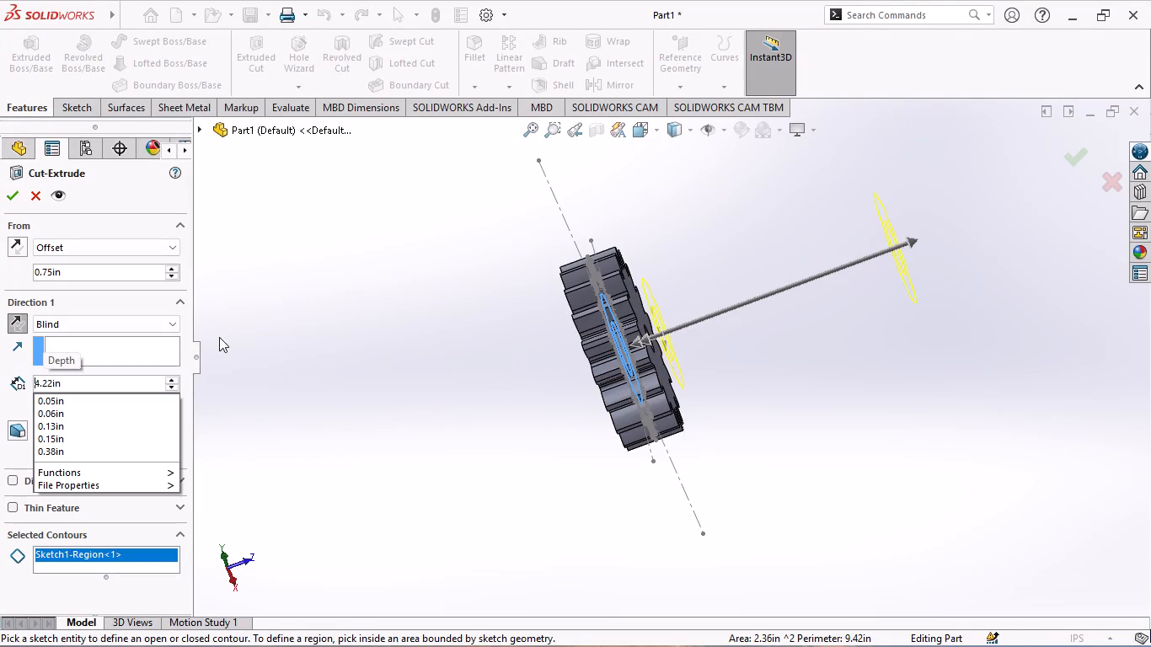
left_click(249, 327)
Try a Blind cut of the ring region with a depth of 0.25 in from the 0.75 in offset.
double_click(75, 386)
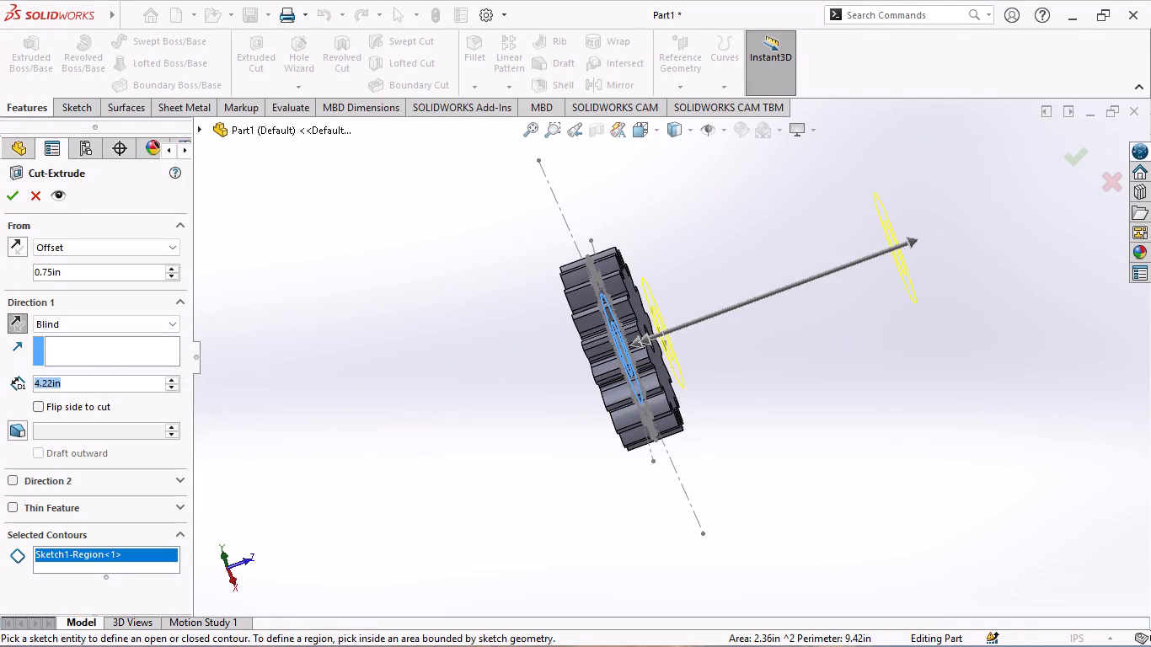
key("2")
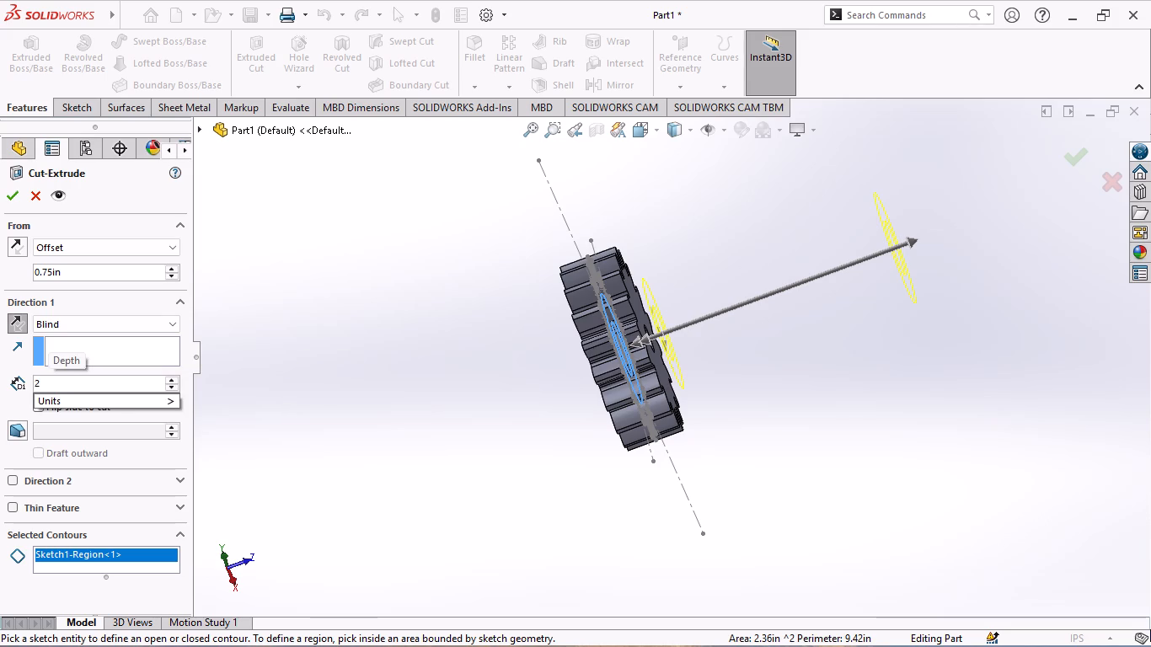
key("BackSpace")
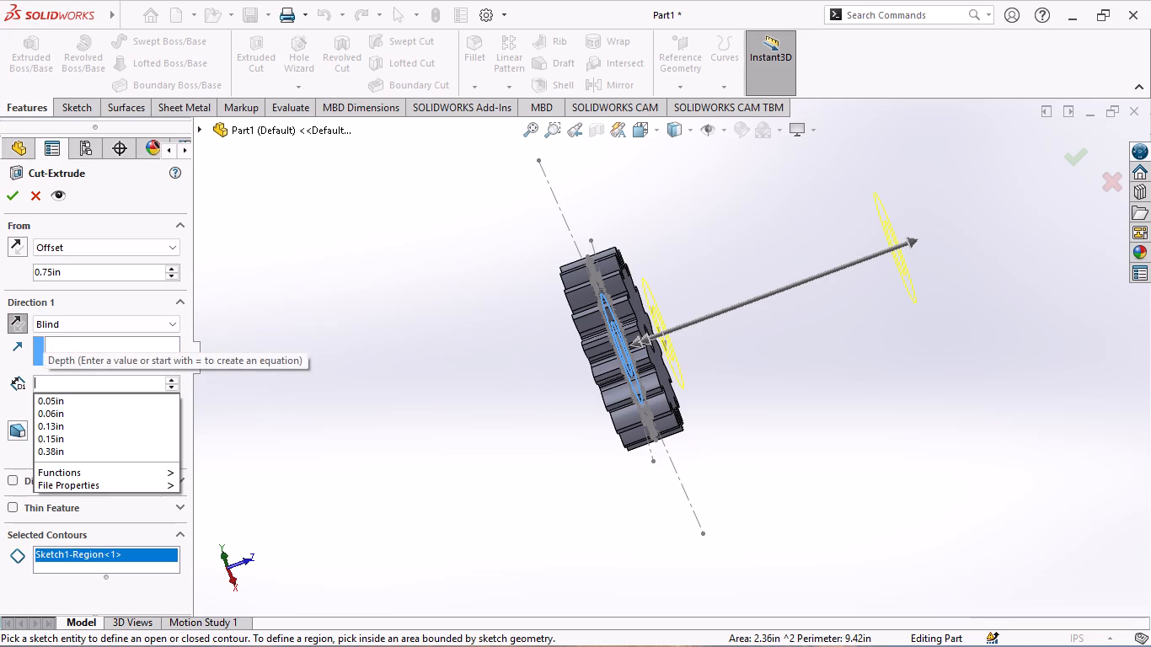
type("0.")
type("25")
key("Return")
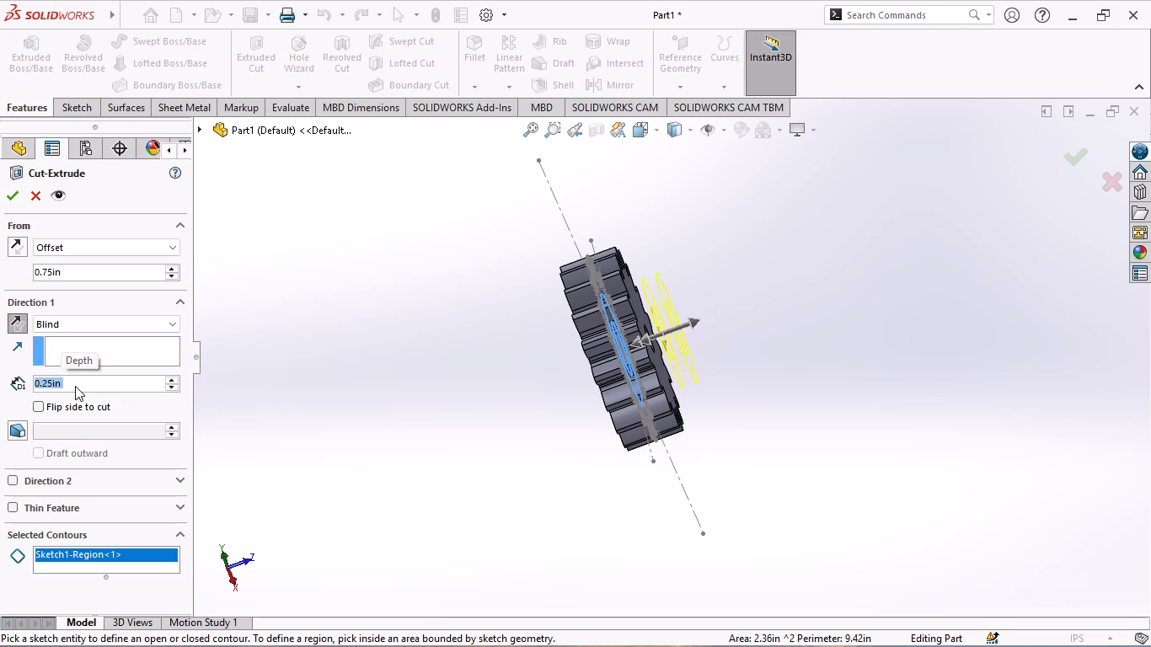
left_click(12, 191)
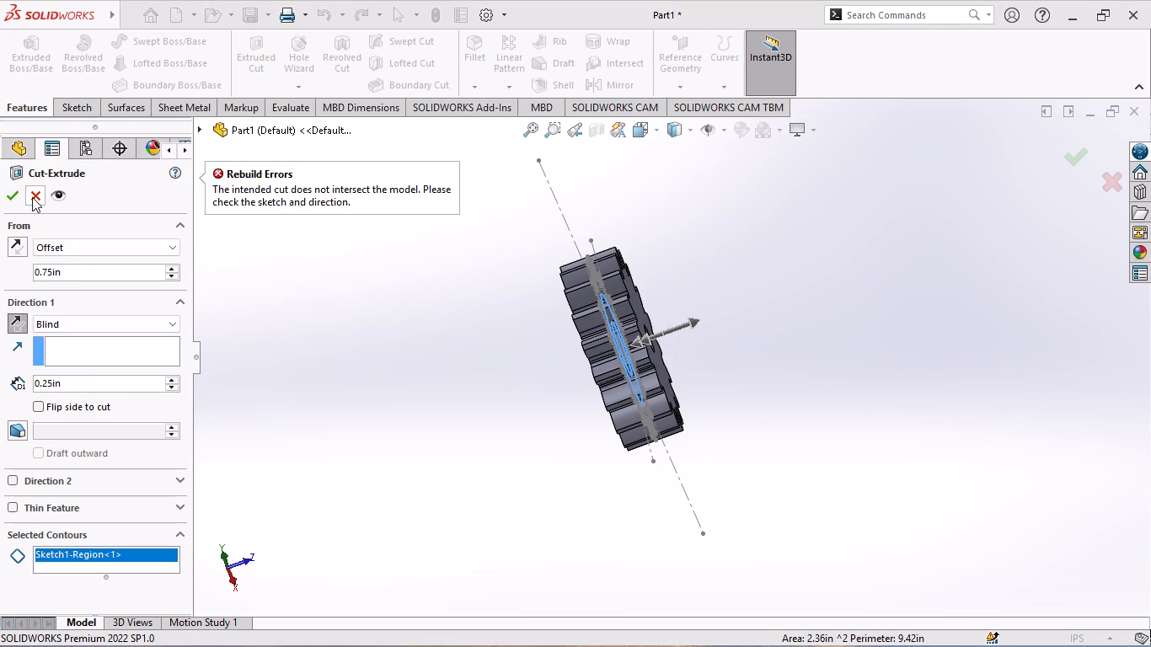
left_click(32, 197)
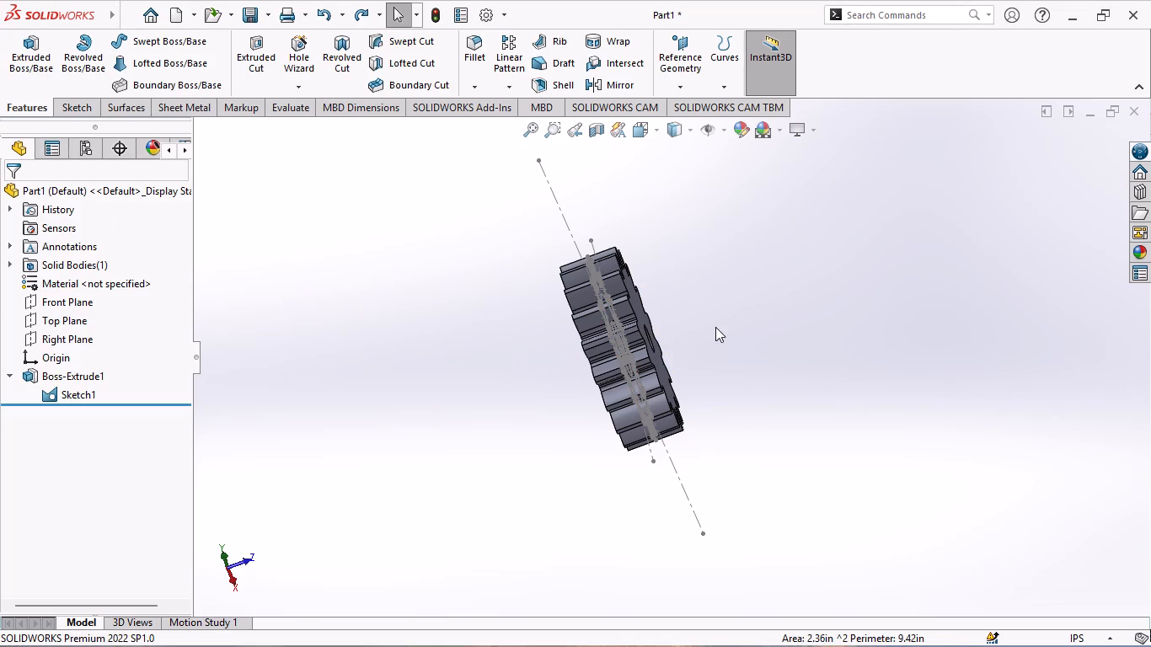
Start a new sketch on the gear's flat end face.
middle_click_drag(715, 327, 775, 321)
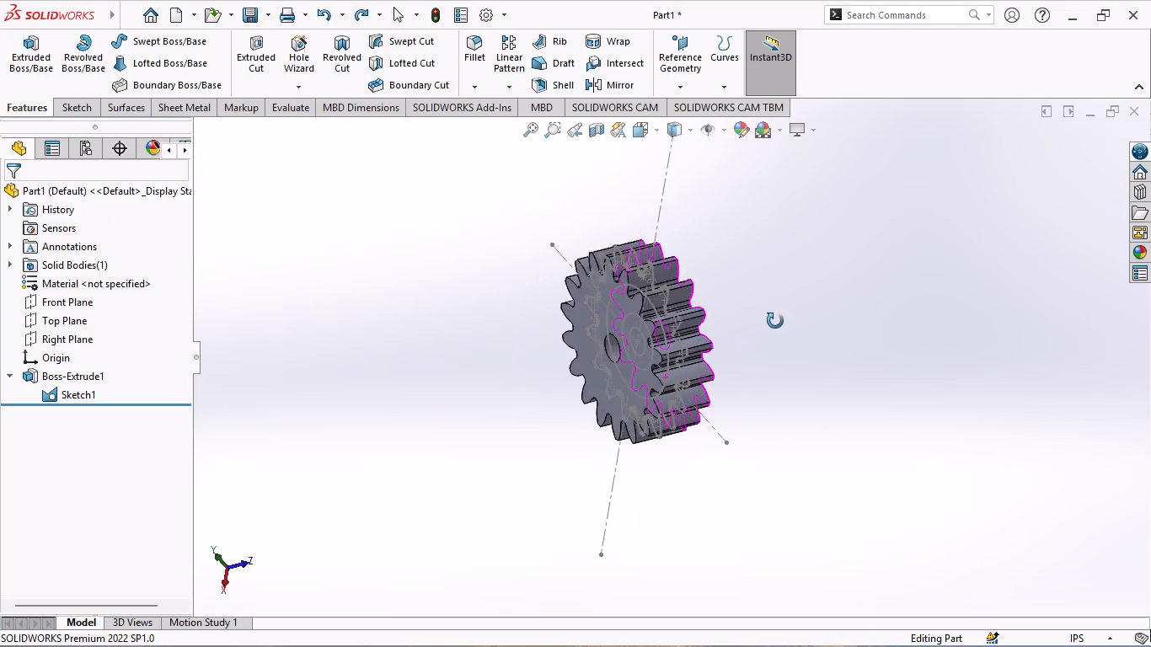
middle_click_drag(775, 321, 813, 329)
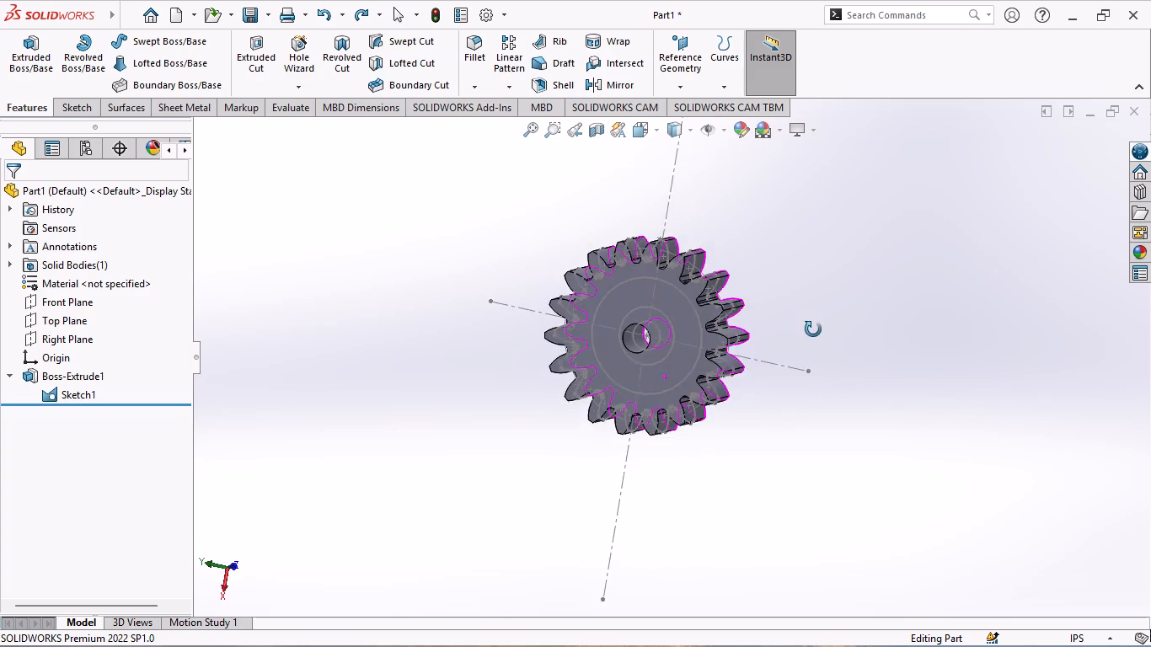
middle_click_drag(813, 329, 835, 353)
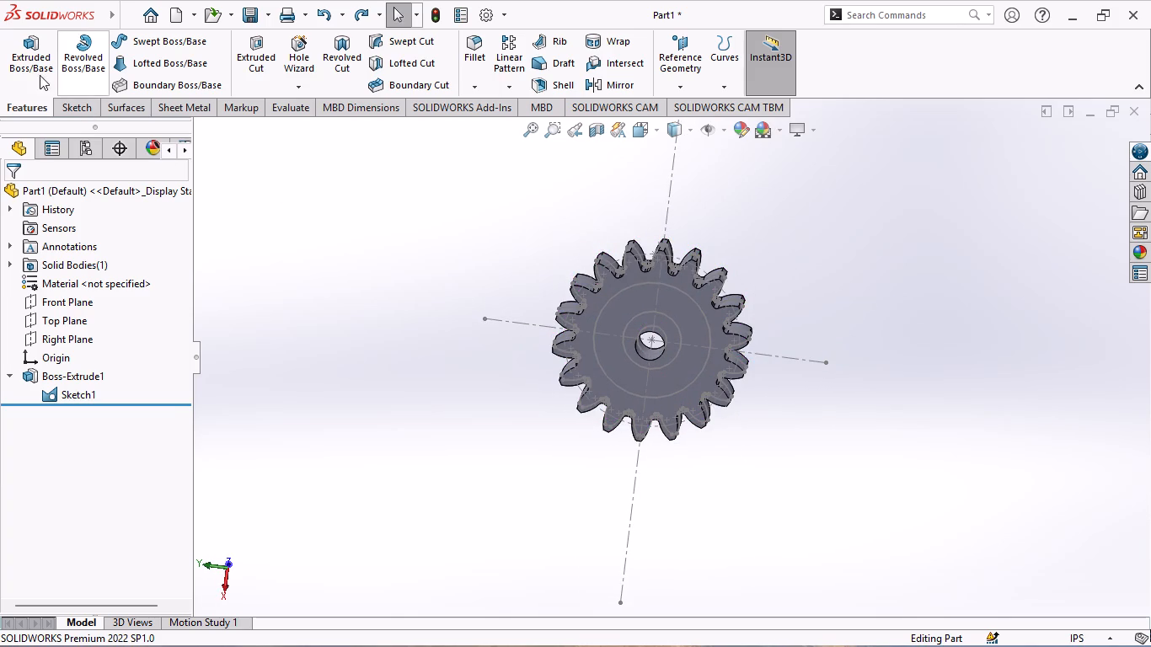
left_click(29, 109)
left_click(611, 309)
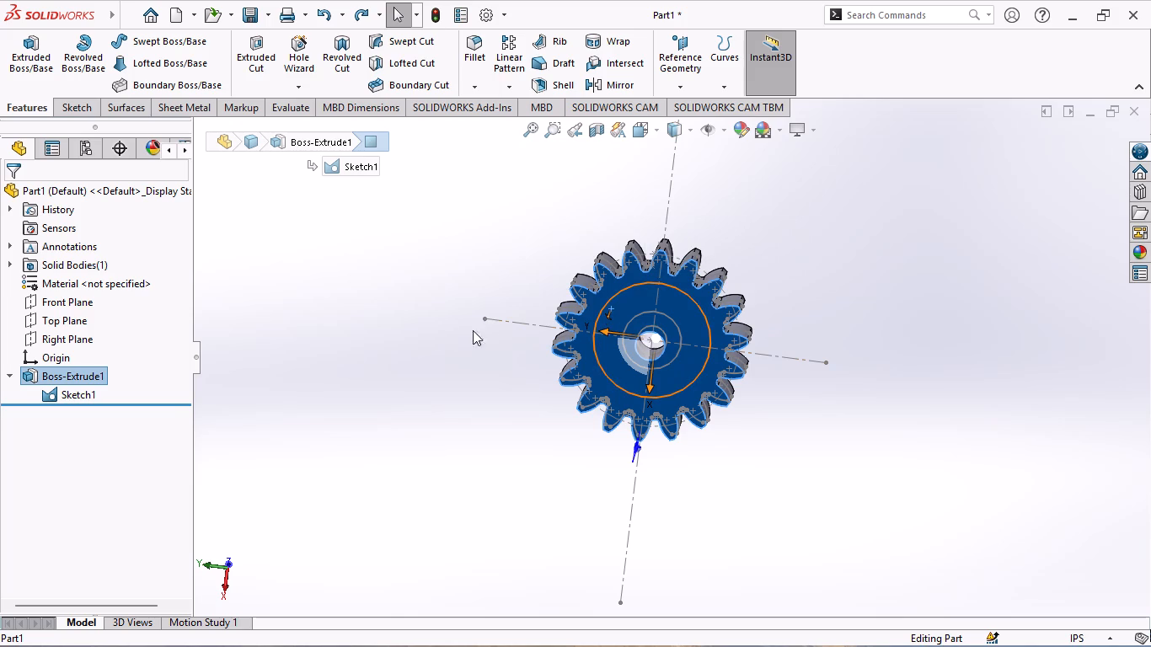
left_click(429, 295)
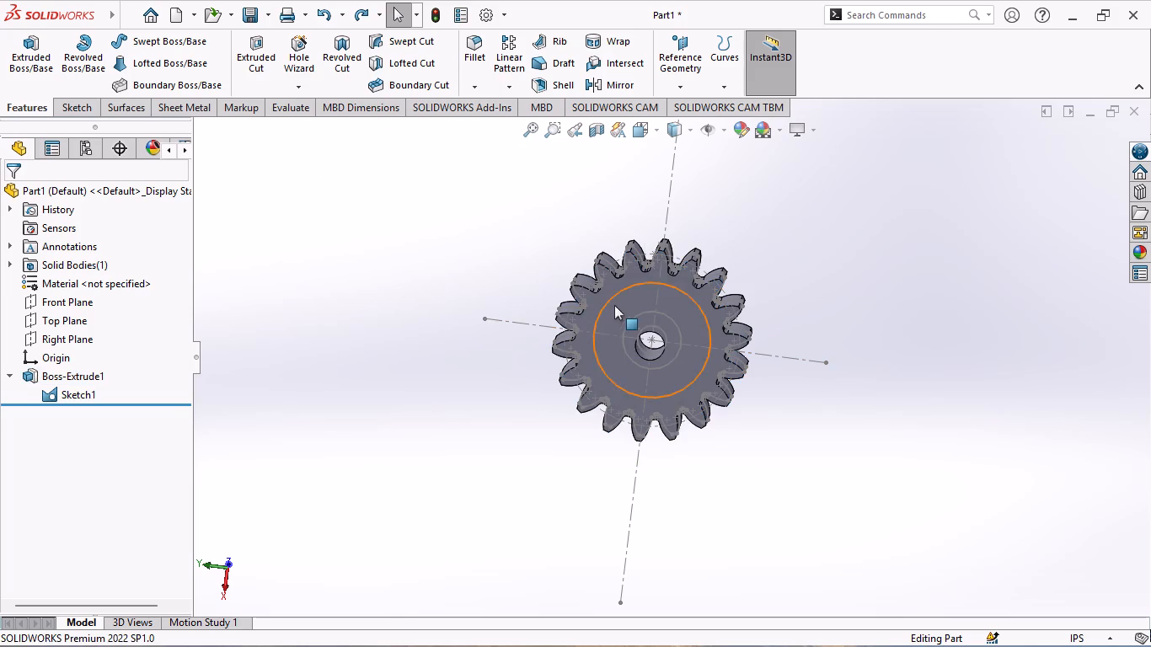
left_click(619, 305)
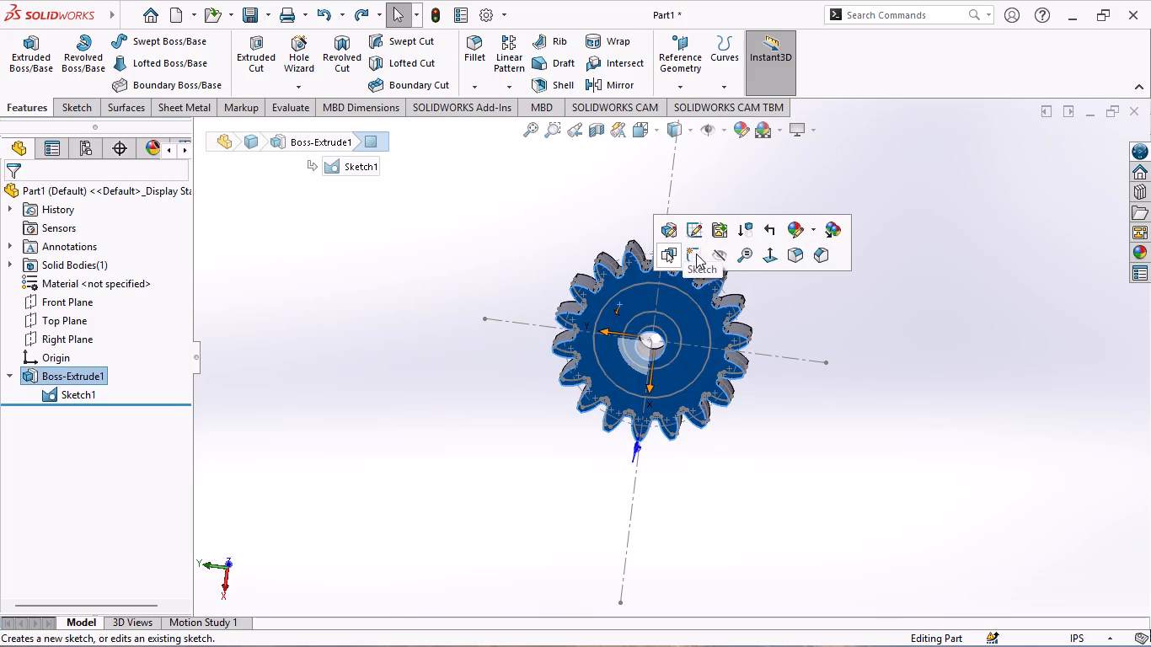
left_click(696, 254)
scroll(656, 360, "down", 3)
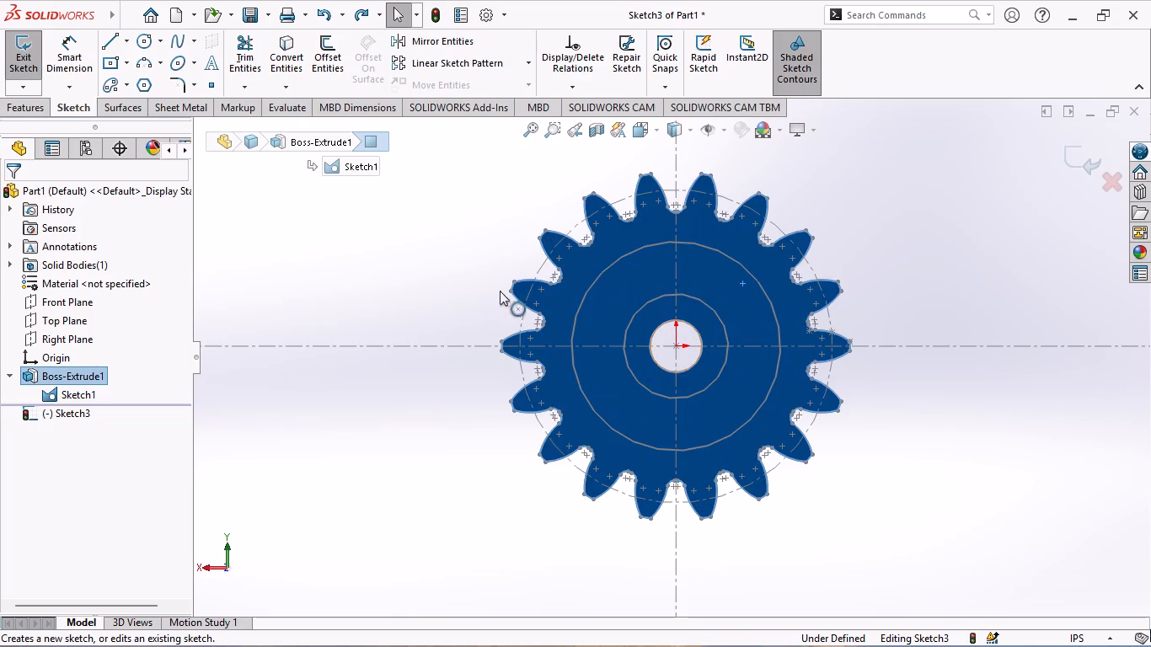
Draw two concentric circles centred on the origin, with radii of 1 in and 0.50 in, matching the base sketch circles.
left_click(145, 43)
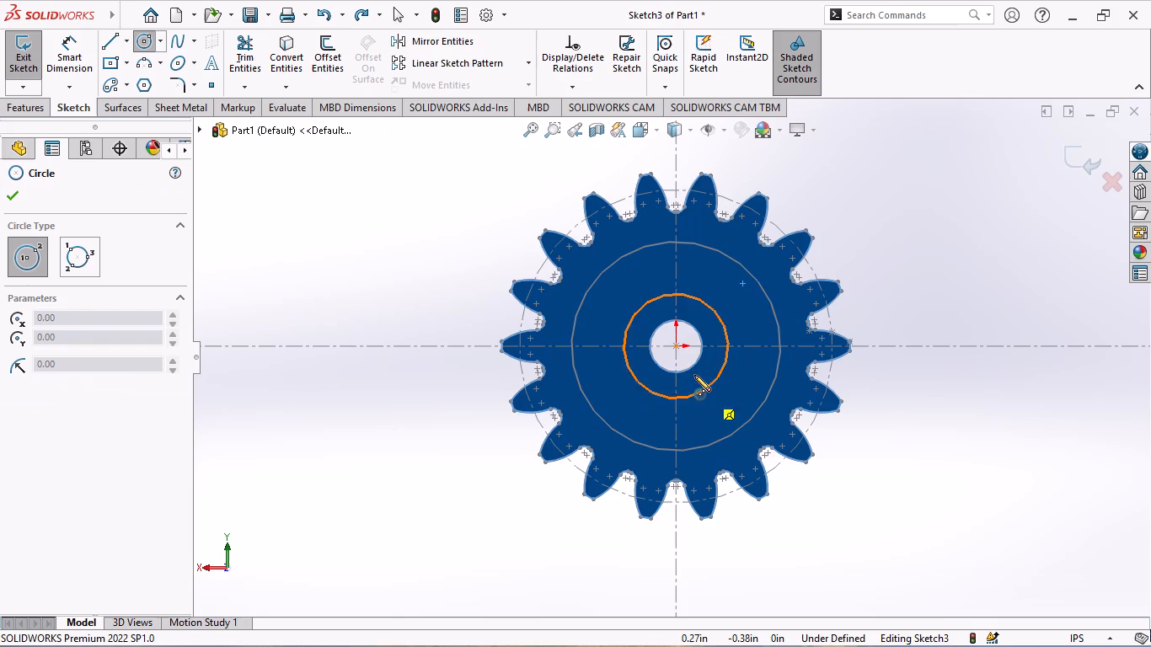
left_click(677, 345)
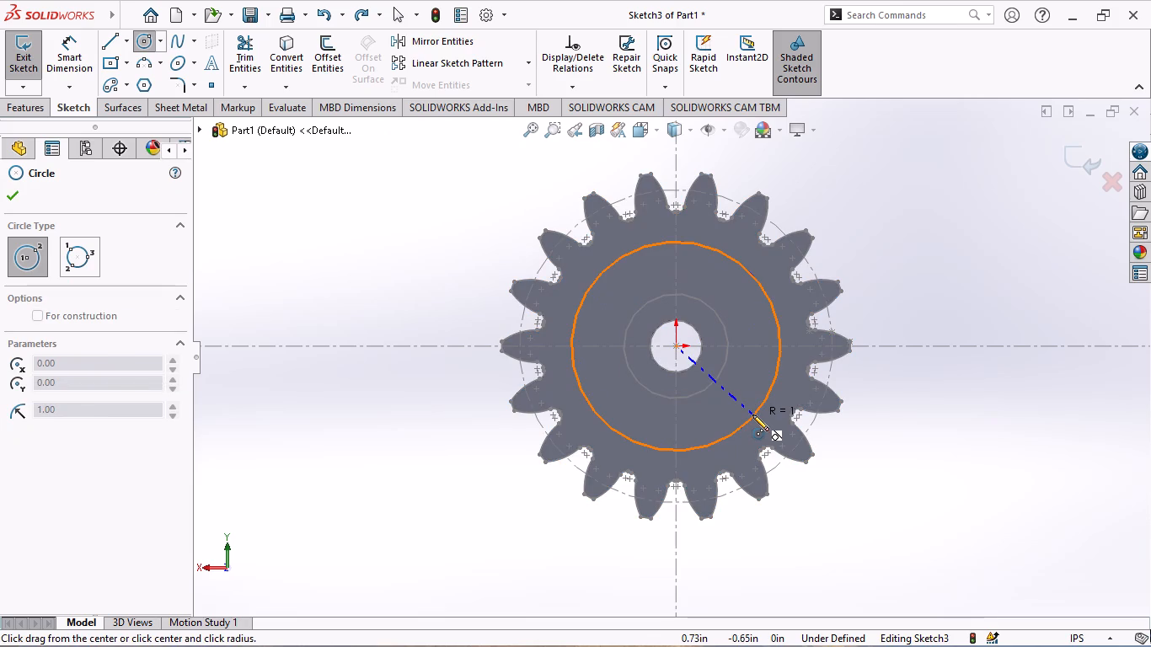
left_click(752, 414)
key("Escape")
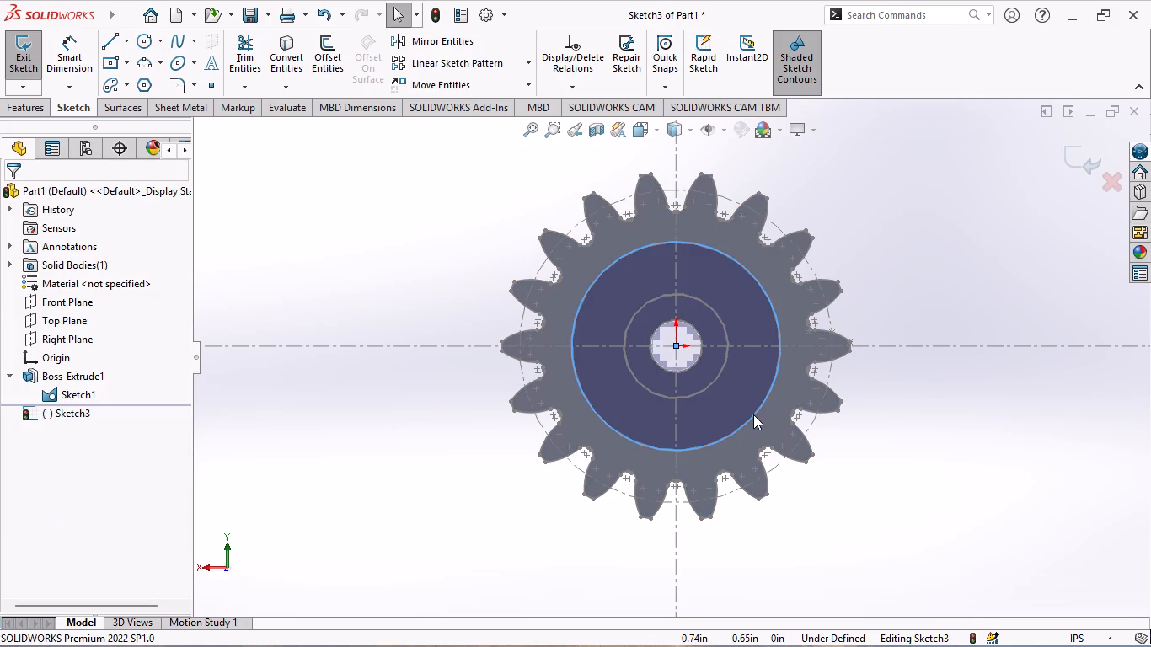
left_click(142, 36)
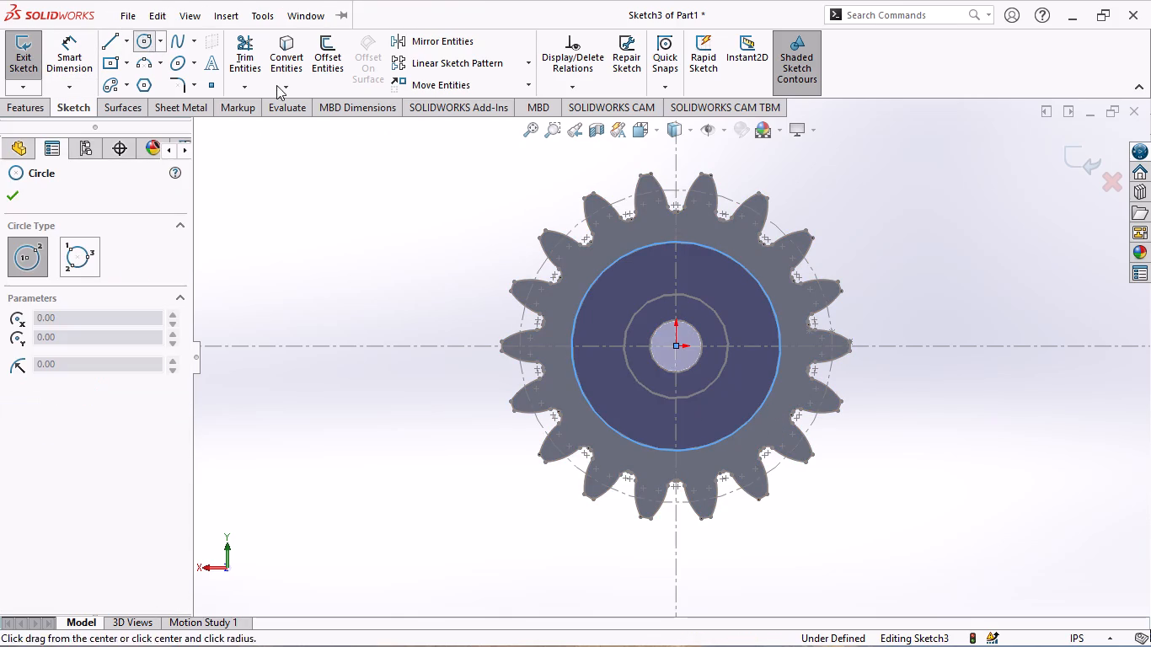
left_click(677, 348)
left_click(706, 388)
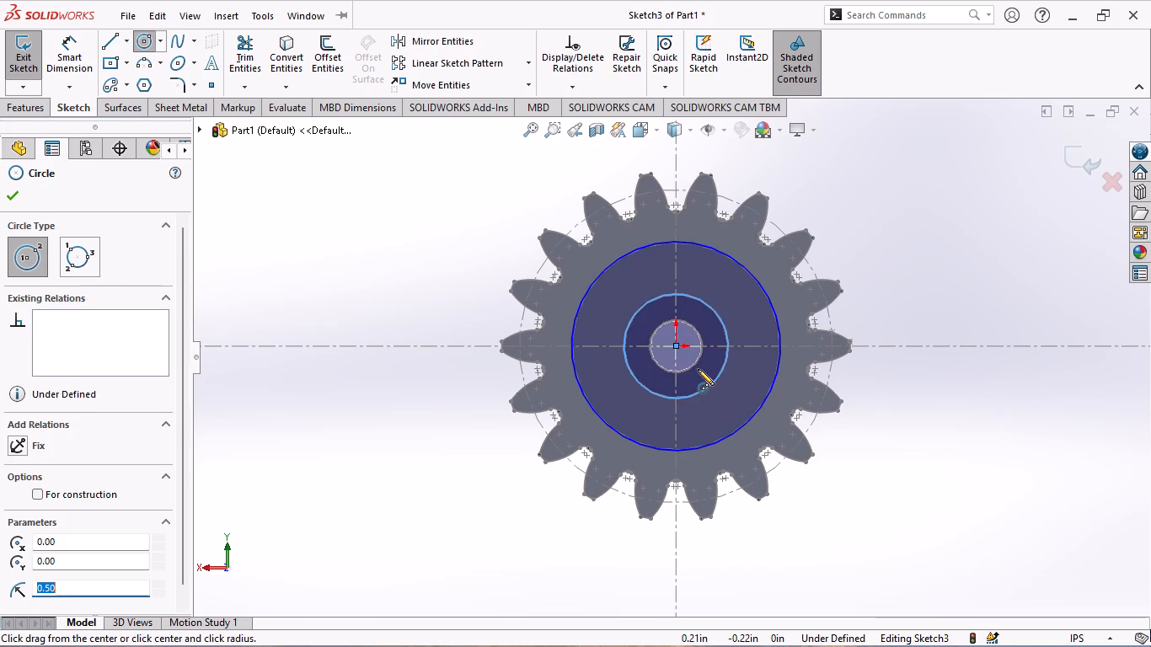
key("Escape")
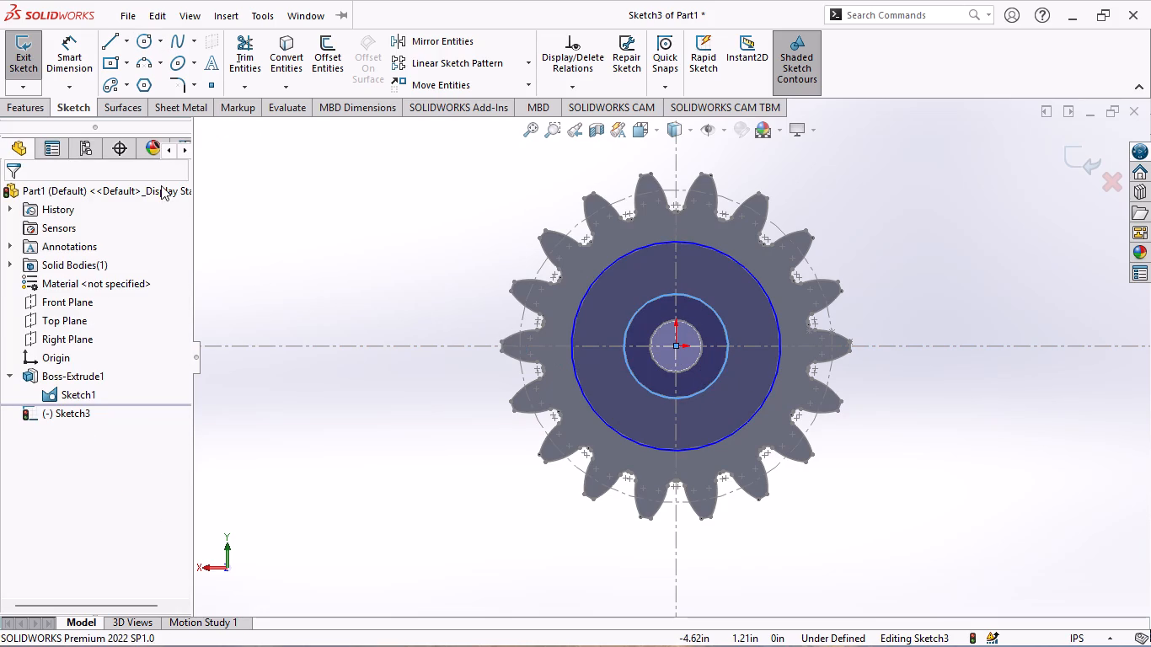
Extrude-cut the two-circle sketch from its sketch plane, using a Mid Plane end condition and a depth of 0.25 in.
left_click(37, 104)
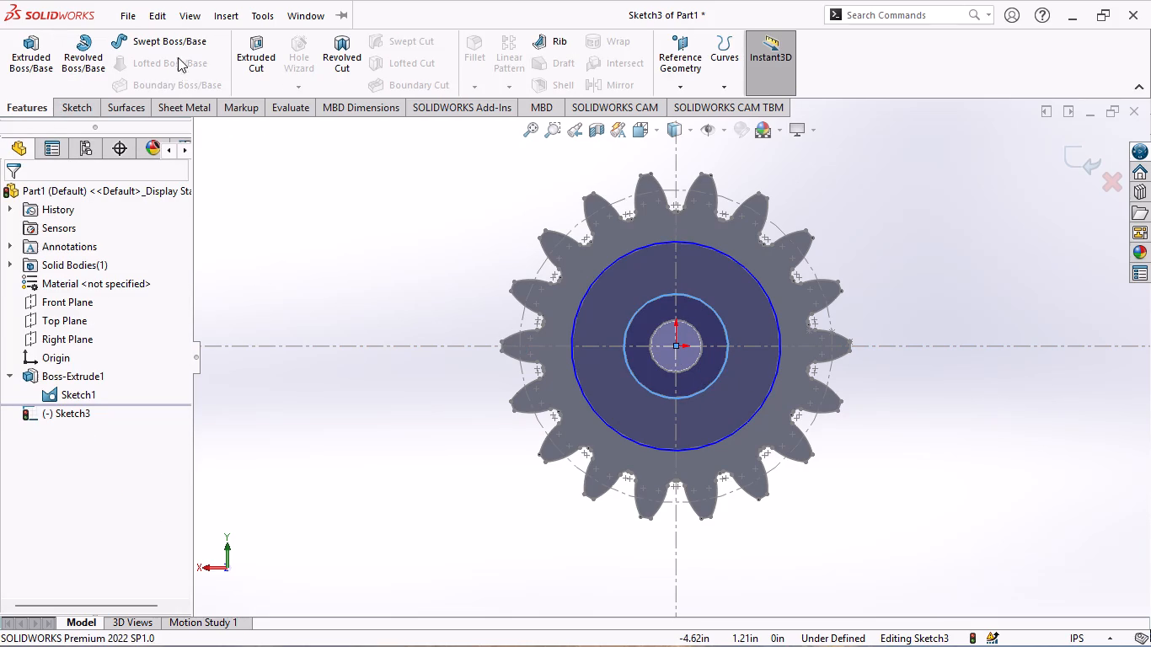
left_click(256, 55)
left_click(618, 312)
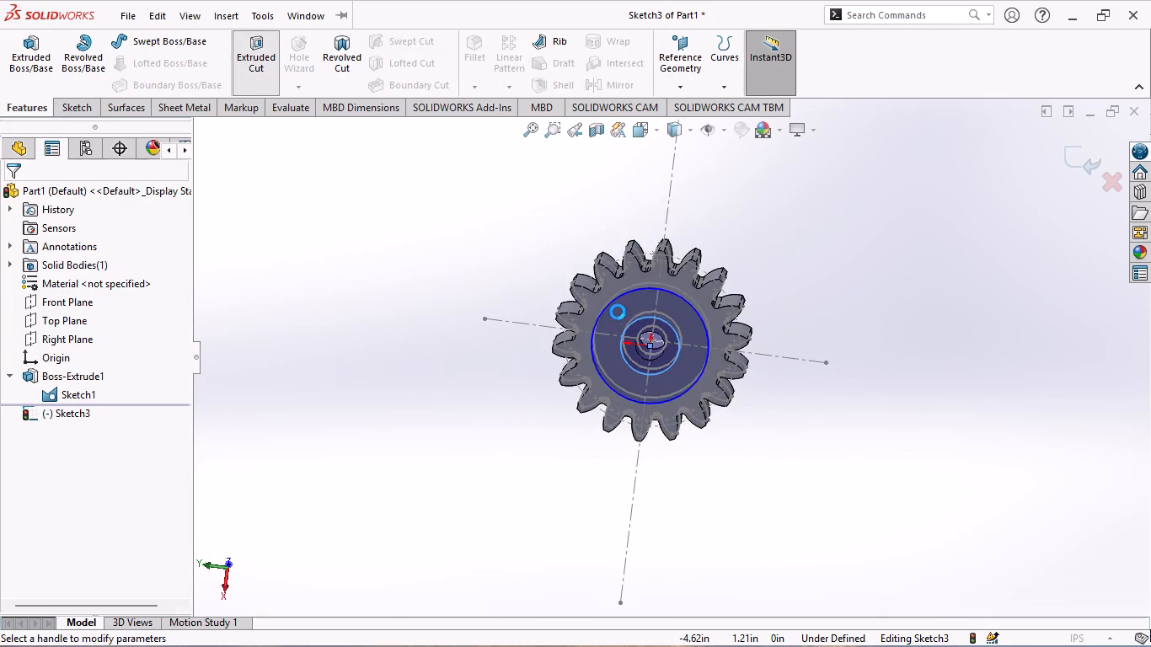
middle_click_drag(895, 421, 806, 464)
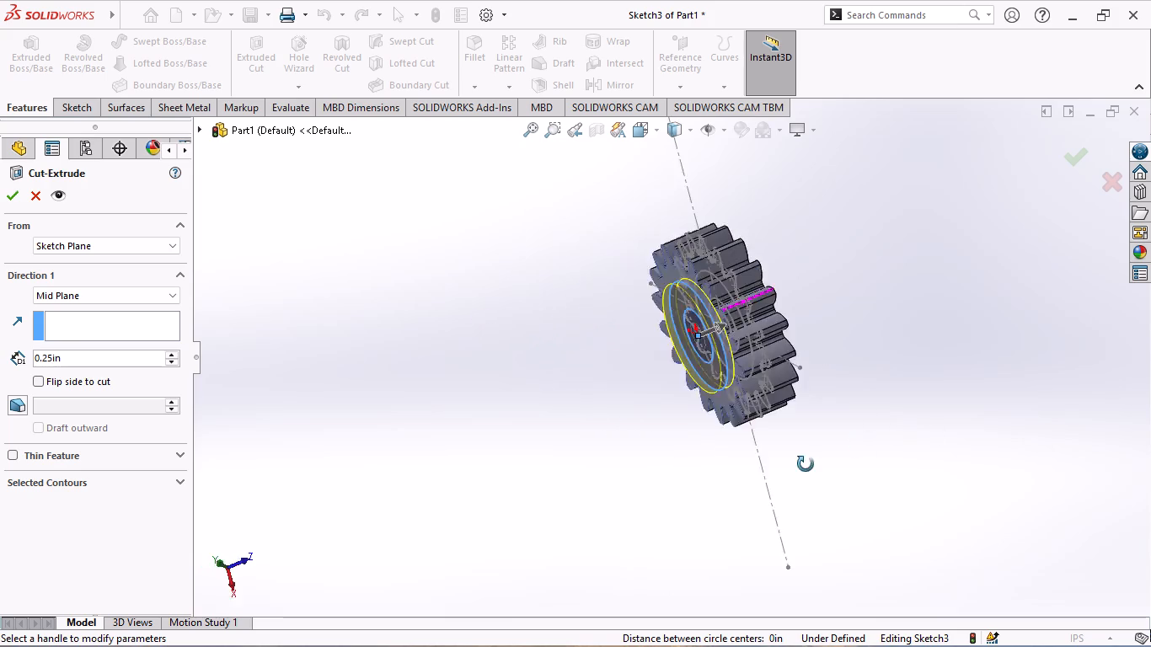
middle_click_drag(806, 464, 805, 436)
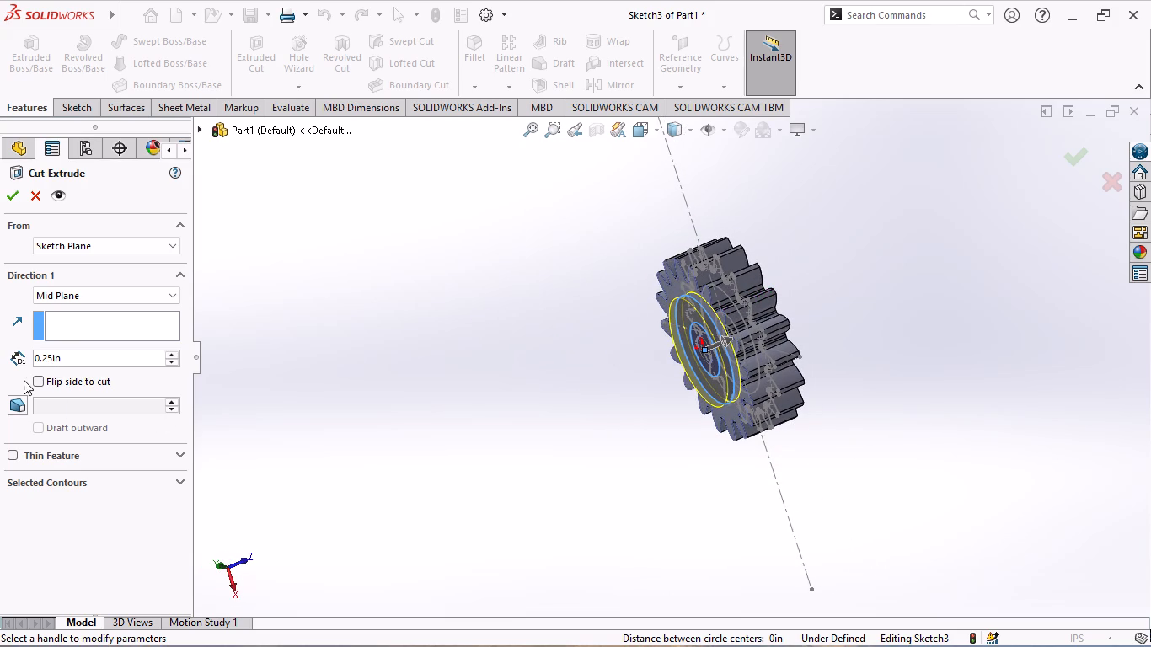
double_click(88, 358)
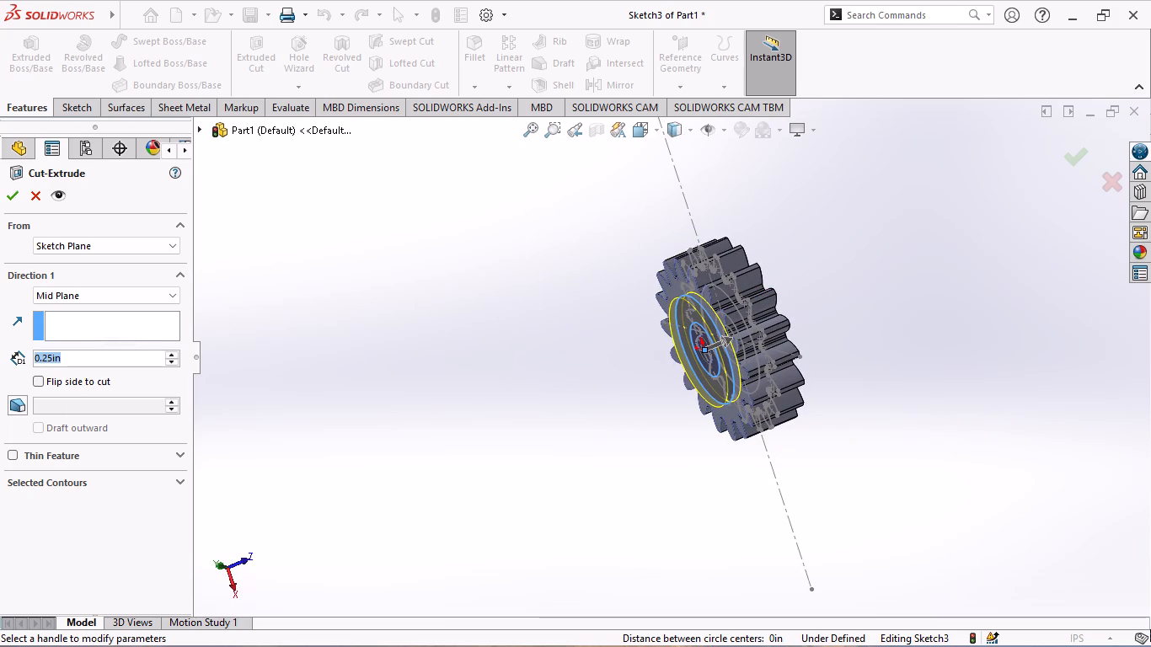
left_click(14, 195)
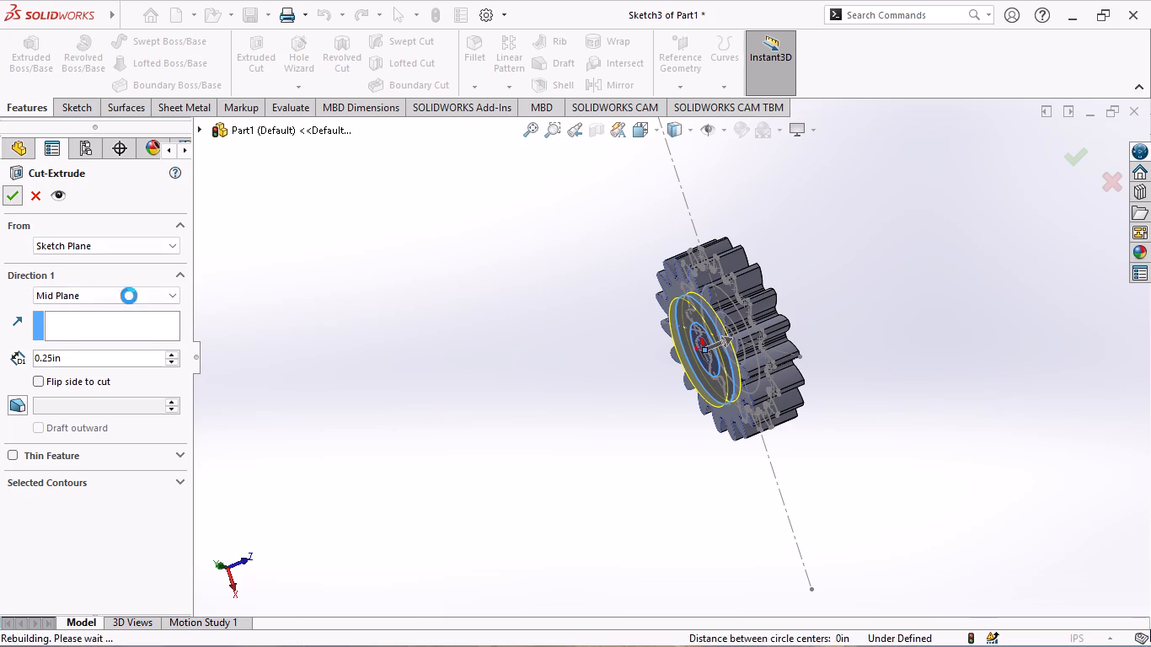
Examine the recess cut into the gear's face from several angles.
middle_click_drag(634, 337, 698, 299)
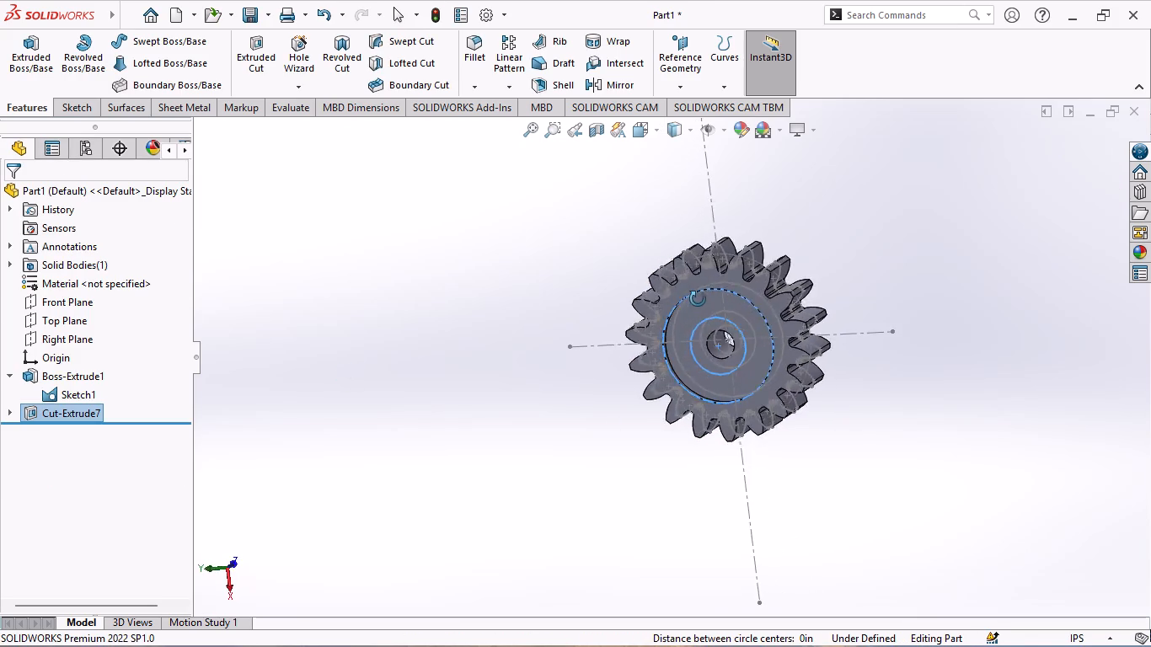
middle_click_drag(698, 299, 670, 275)
left_click(543, 286)
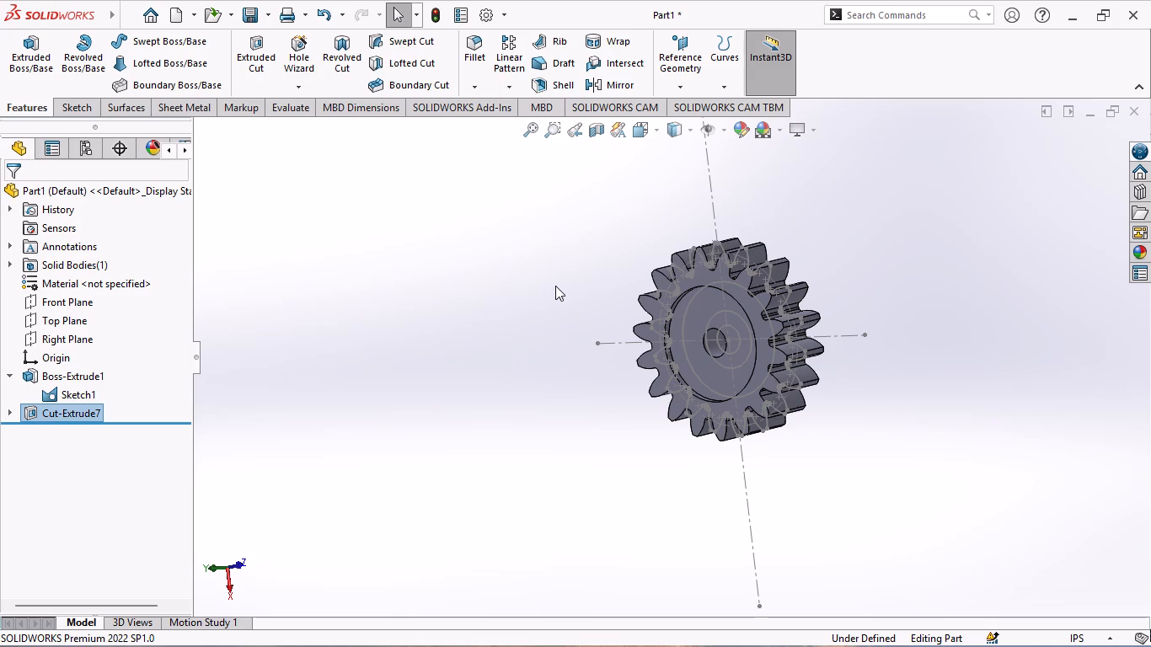
scroll(555, 286, "up", 1)
scroll(815, 270, "down", 2)
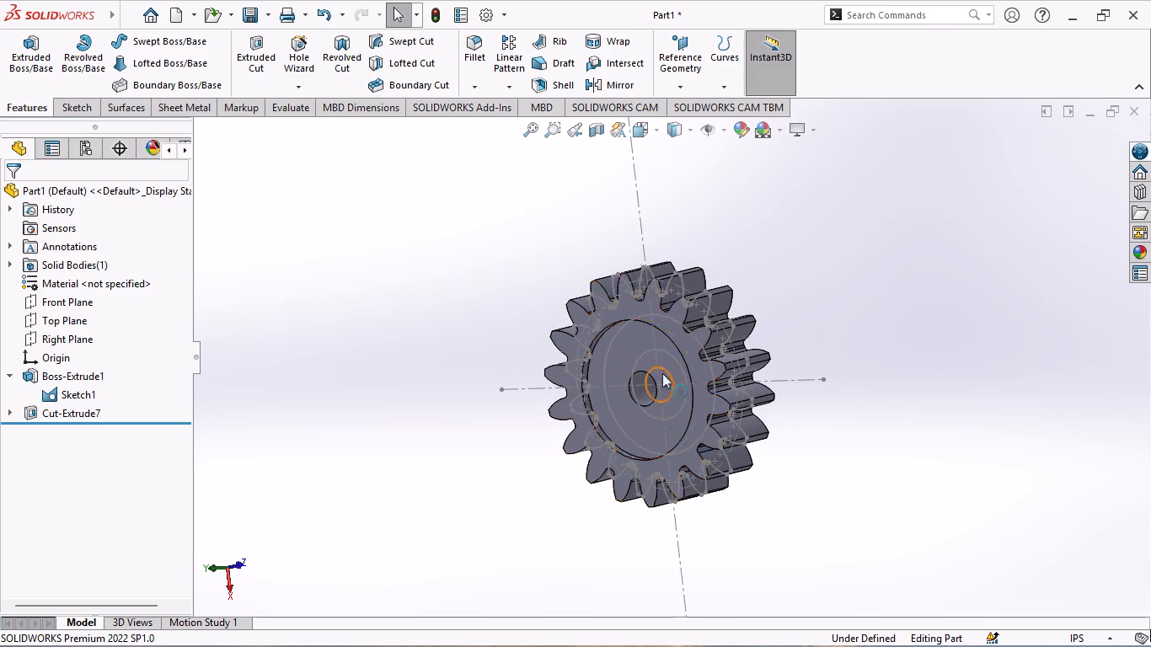
scroll(656, 384, "down", 2)
middle_click_drag(408, 322, 506, 303)
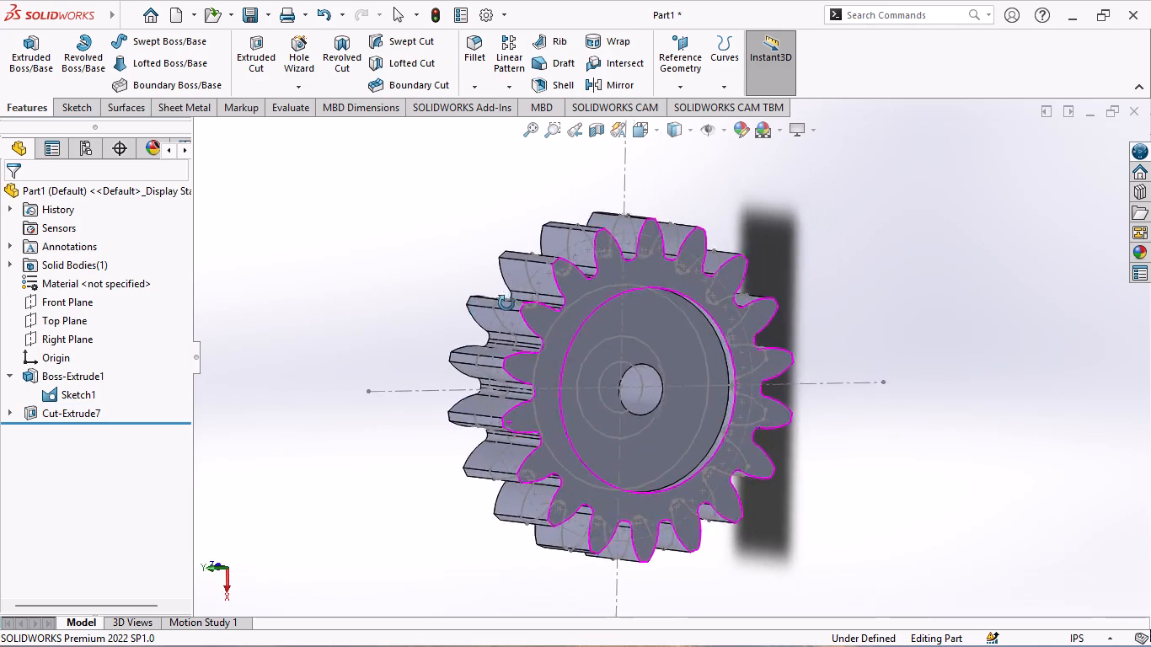
middle_click_drag(506, 303, 415, 302)
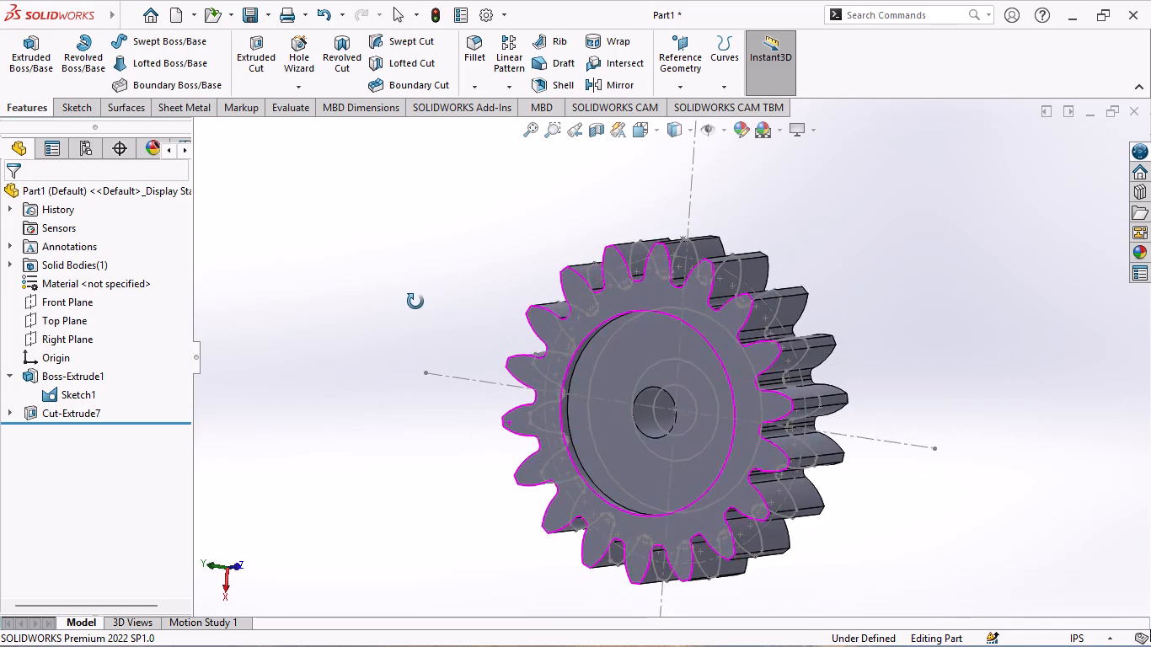
middle_click_drag(415, 302, 404, 294)
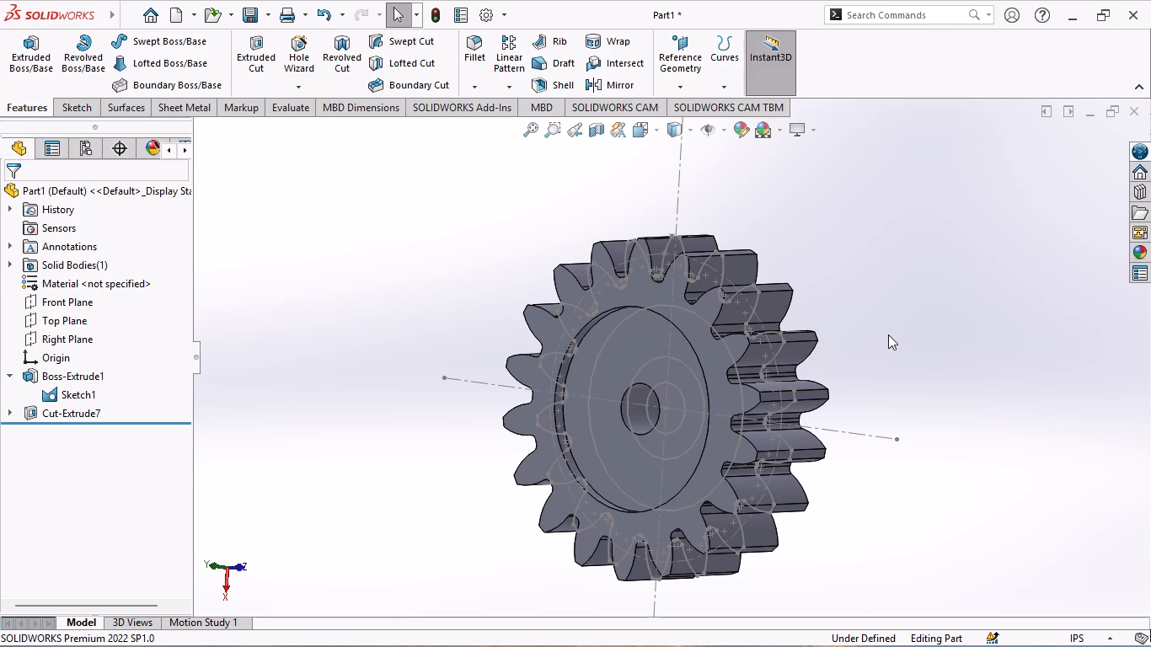
middle_click_drag(890, 334, 847, 325)
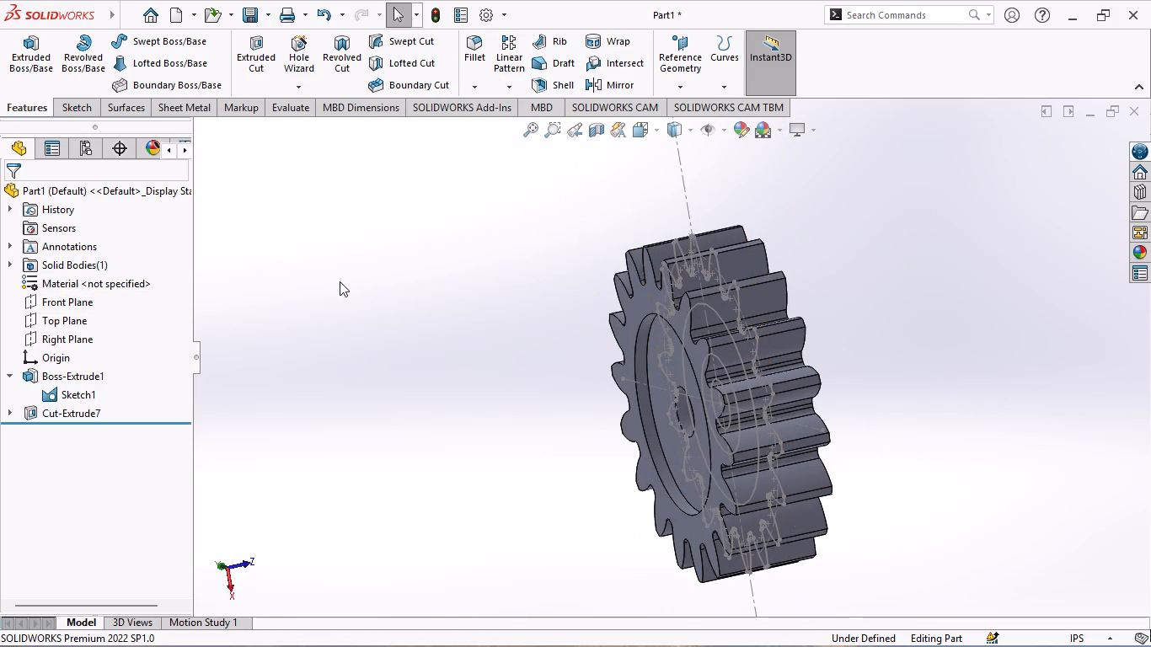
scroll(341, 279, "up", 3)
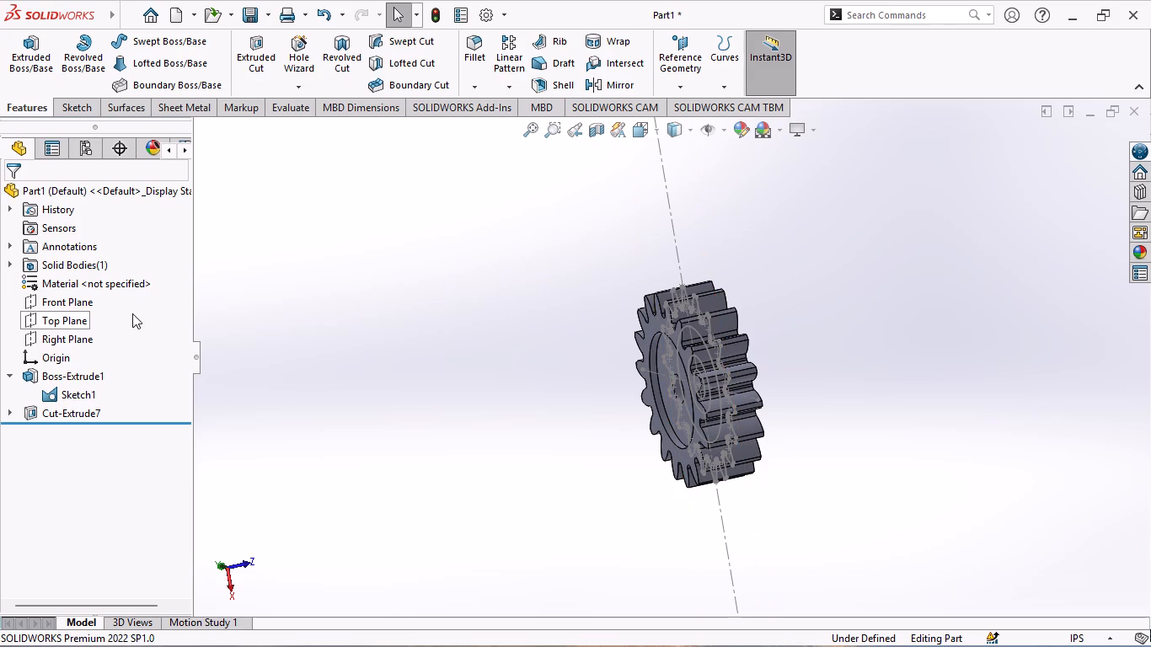
scroll(533, 331, "up", 4)
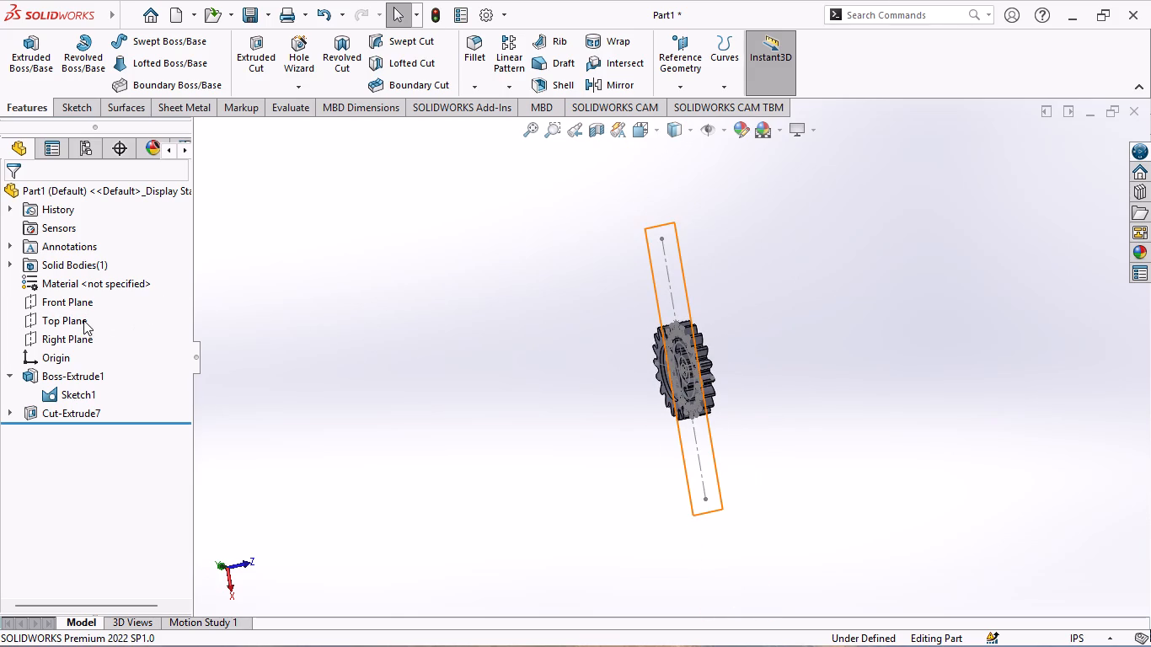
Examine how the Top, Right and Front planes lie relative to the gear to find the mirror plane.
left_click(58, 318)
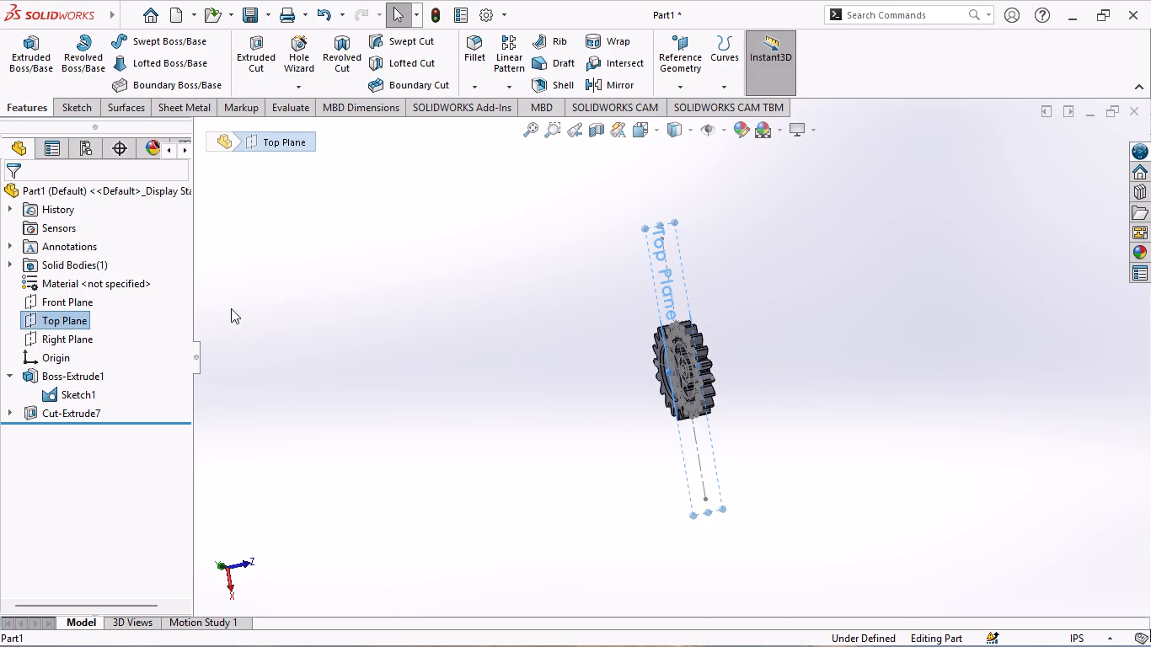
scroll(523, 351, "up", 1)
middle_click_drag(523, 351, 837, 313)
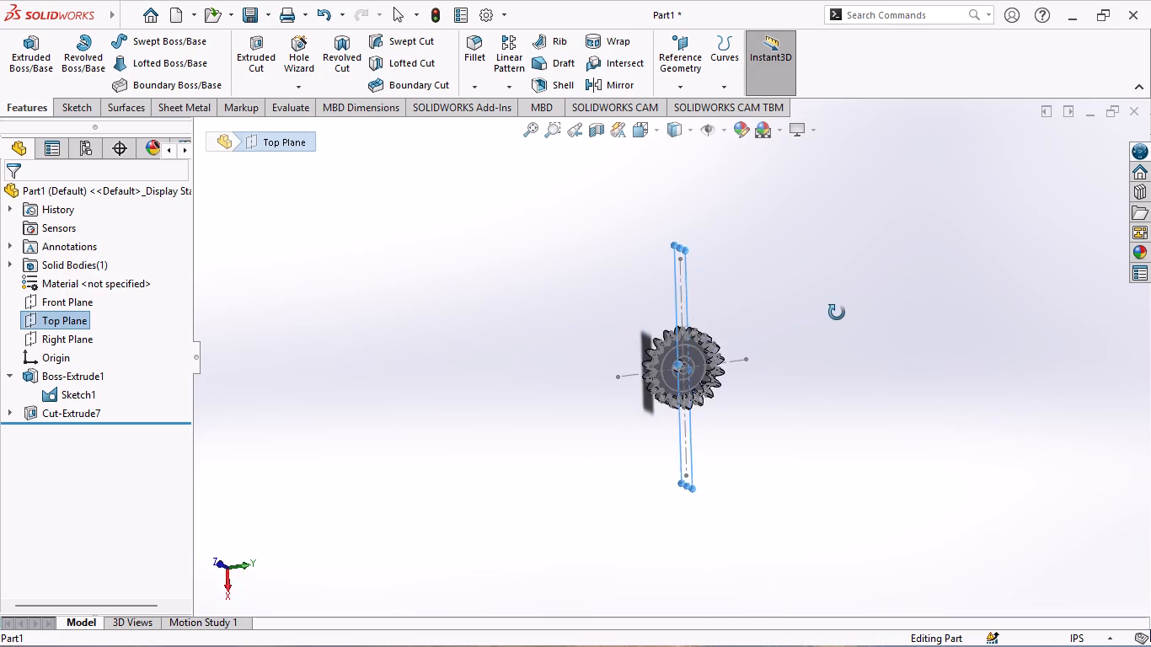
middle_click_drag(837, 313, 810, 362)
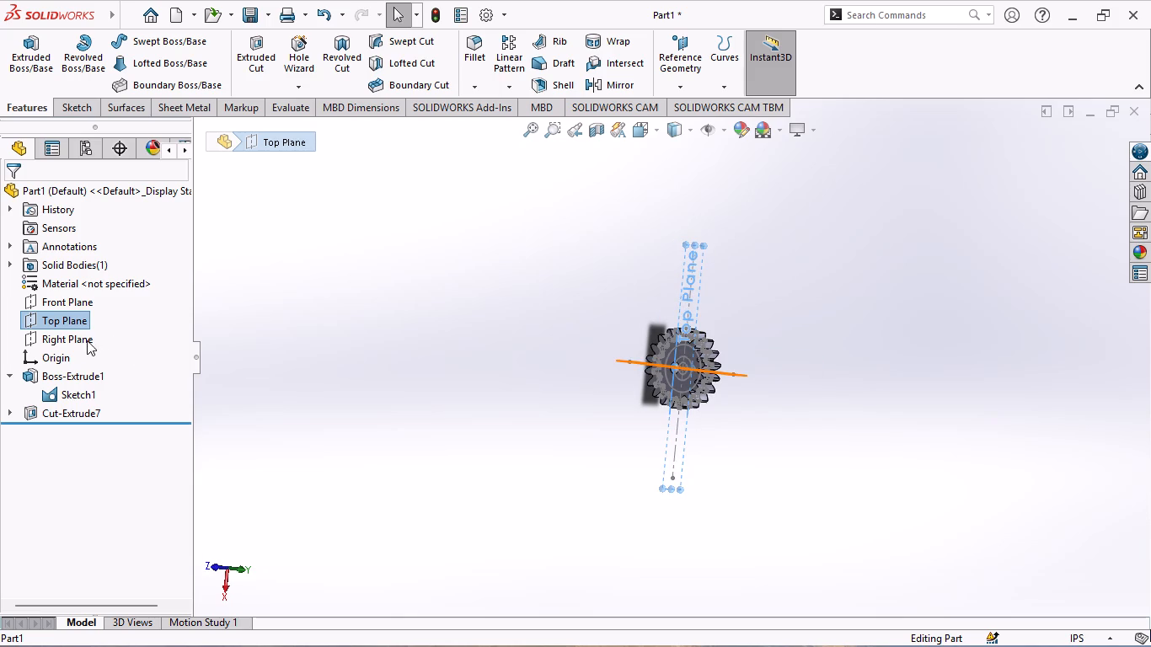
left_click(78, 341)
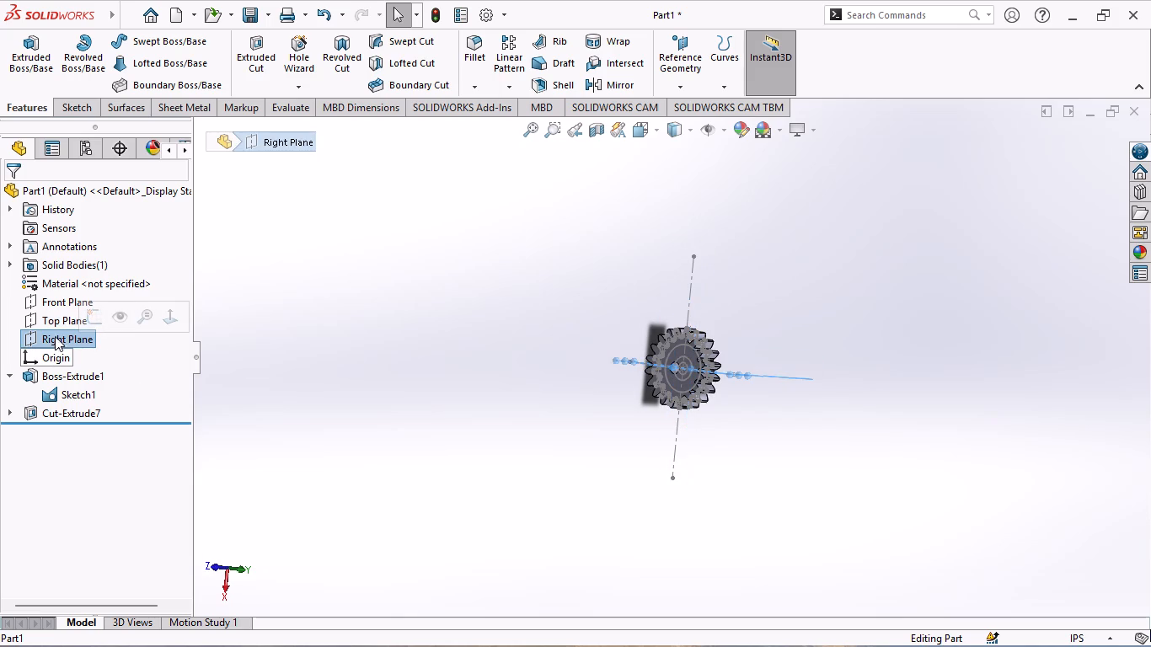
left_click(58, 301)
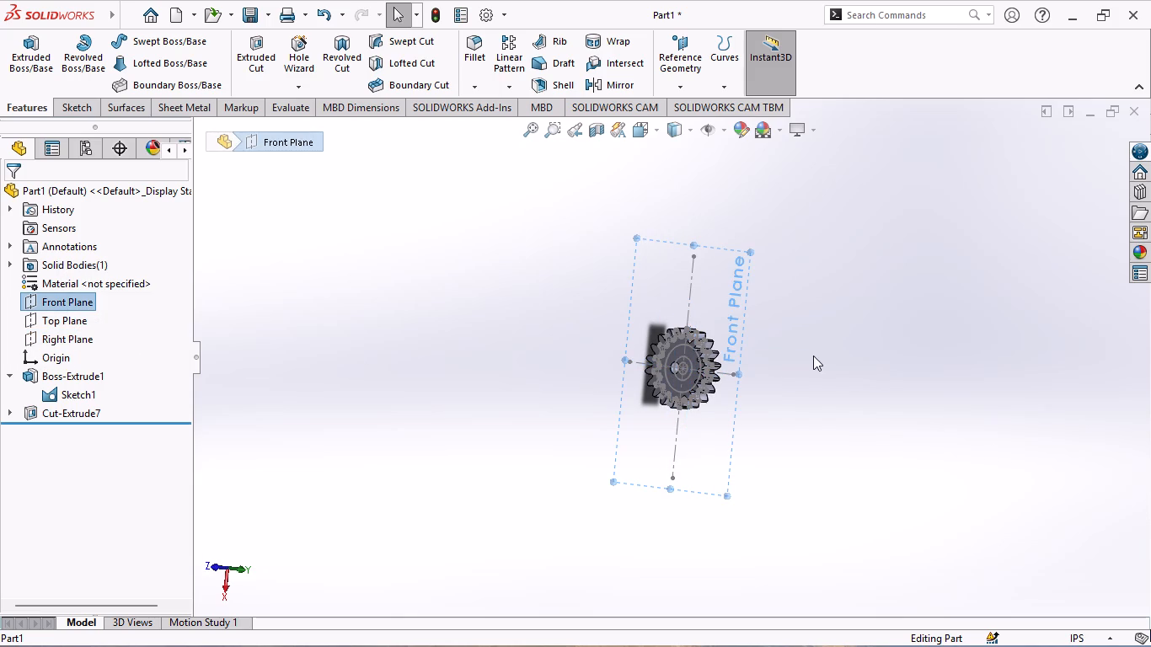
middle_click_drag(811, 355, 790, 315)
scroll(677, 367, "down", 9)
scroll(470, 330, "up", 1)
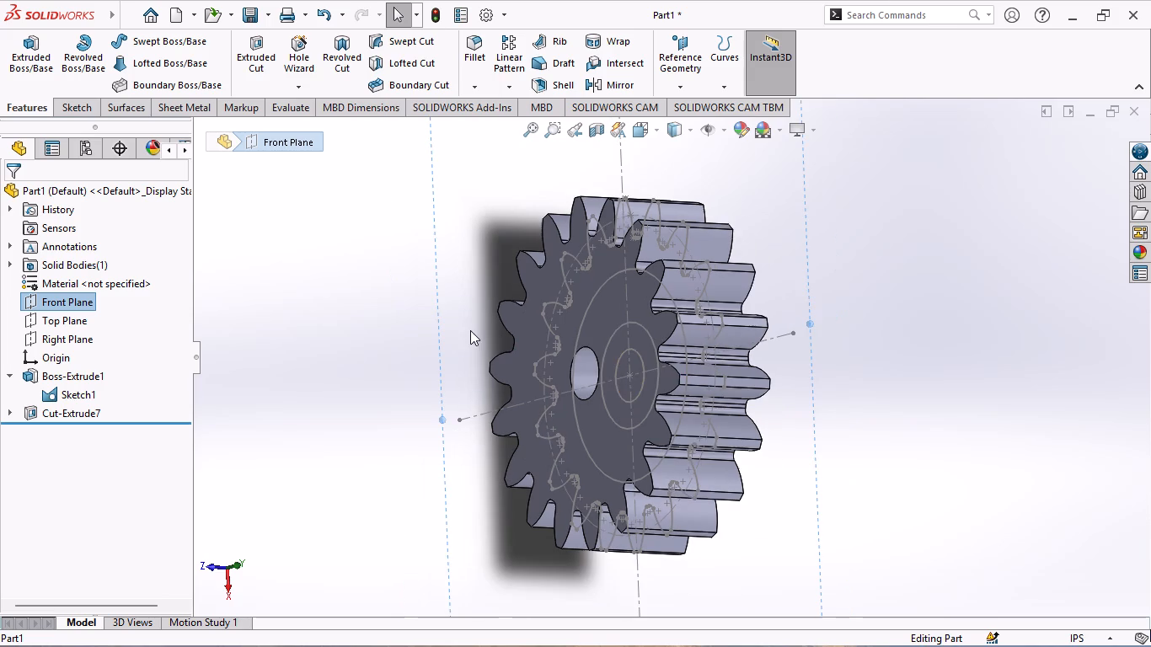
Hide the gear's base sketch, Sketch1, under the boss extrusion.
left_click(46, 396)
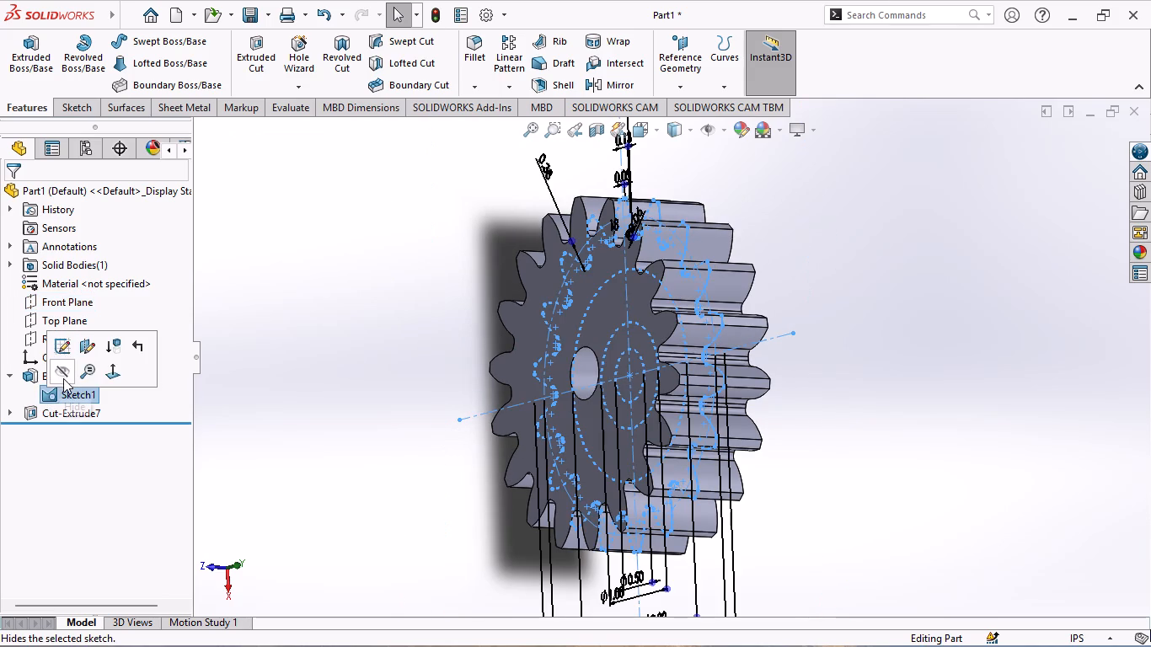
left_click(65, 374)
Mirror the recess cut feature about the Front Plane onto the gear's opposite face.
scroll(505, 414, "up", 1)
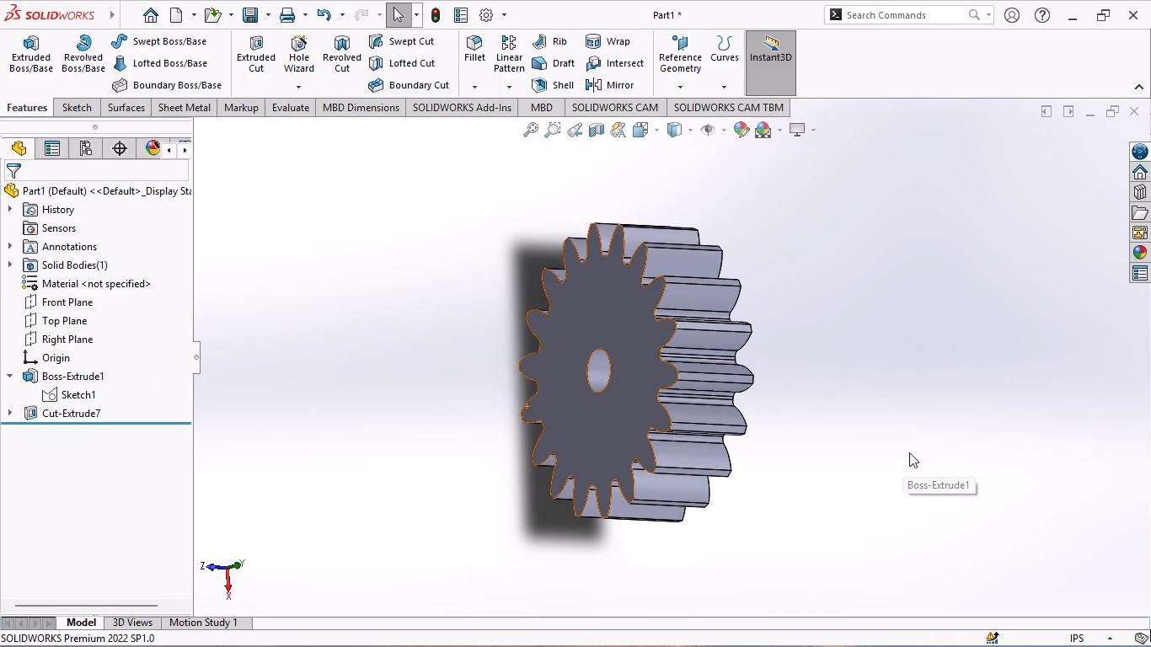
middle_click_drag(871, 416, 764, 415)
scroll(763, 415, "up", 1)
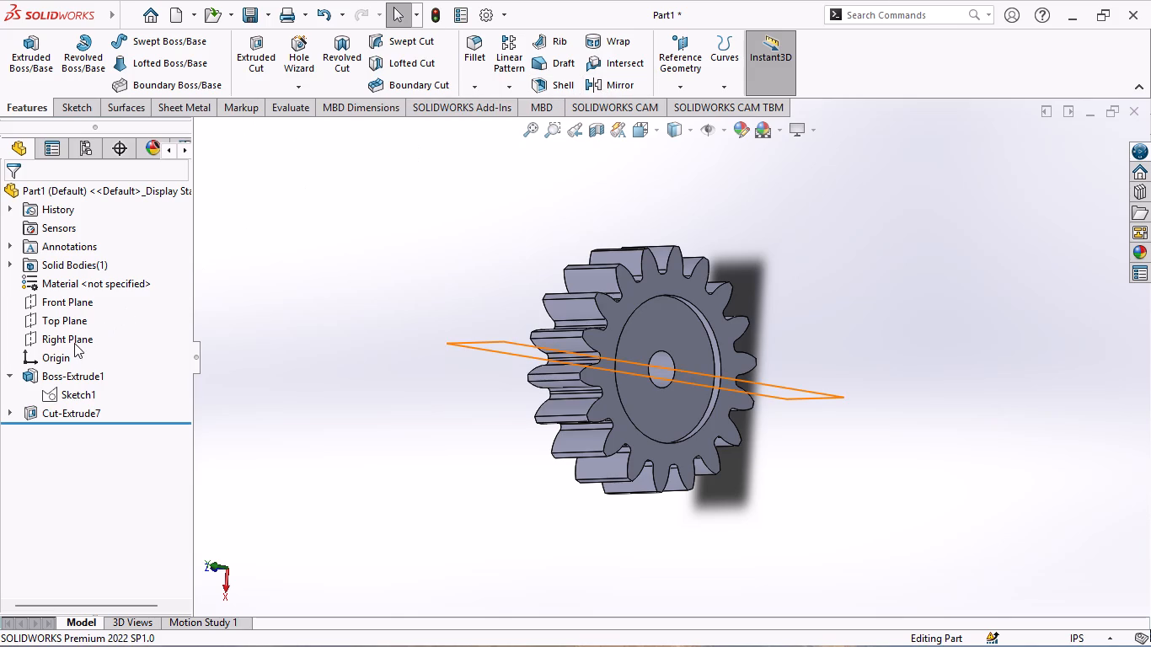
left_click(70, 293)
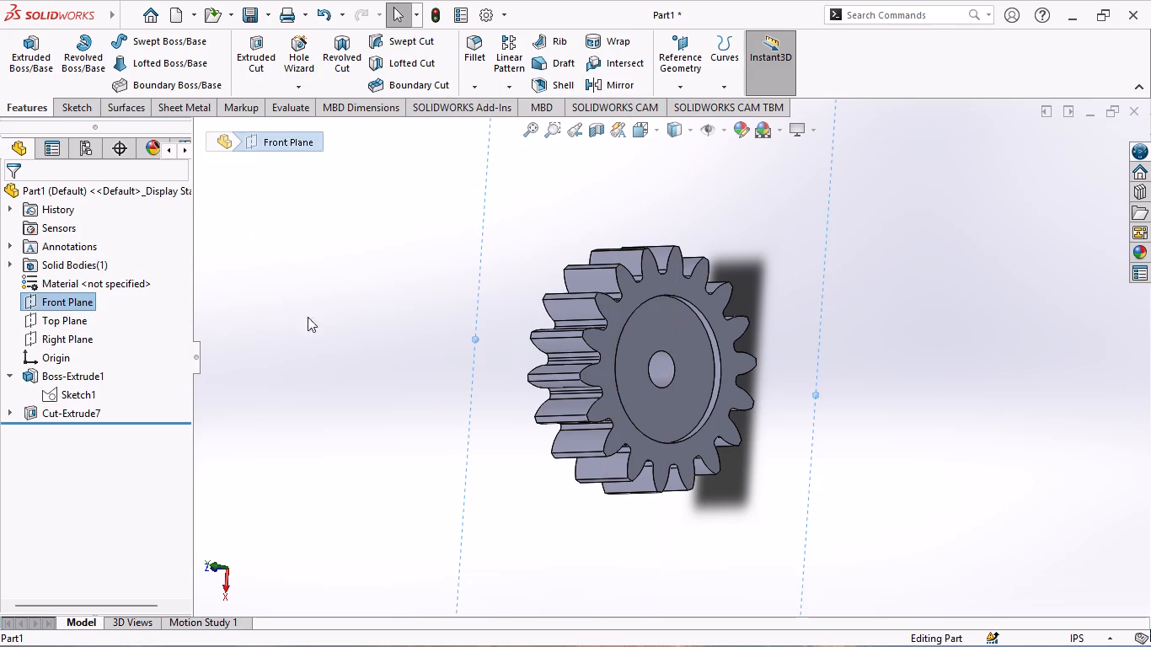
left_click(622, 88)
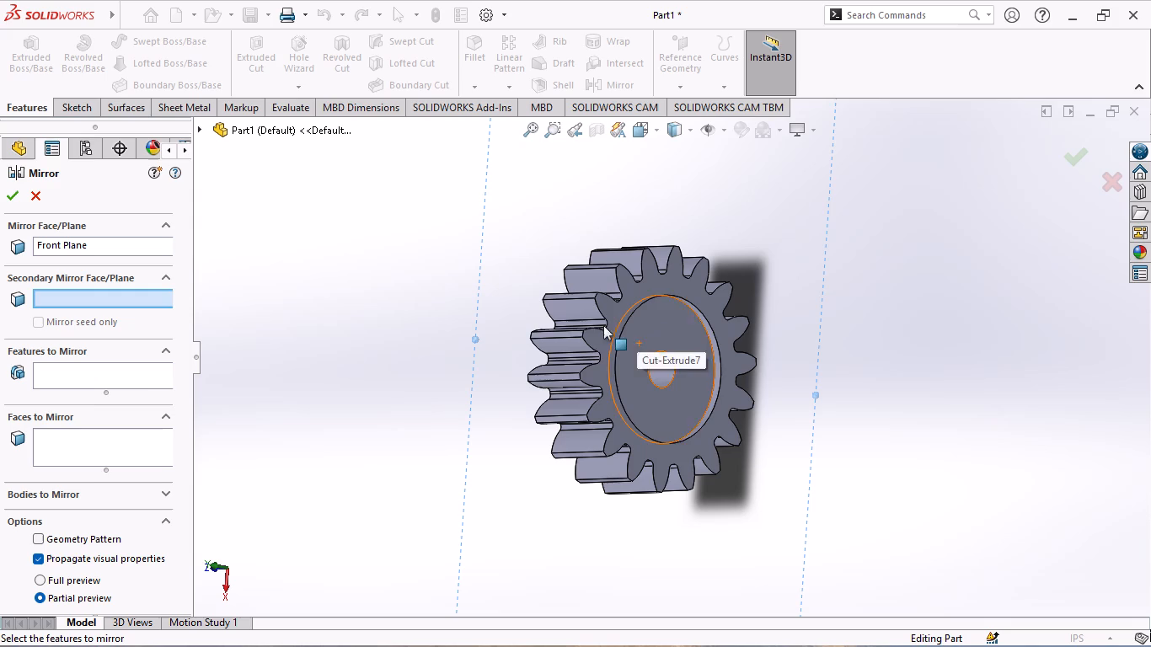
left_click(67, 374)
left_click(645, 322)
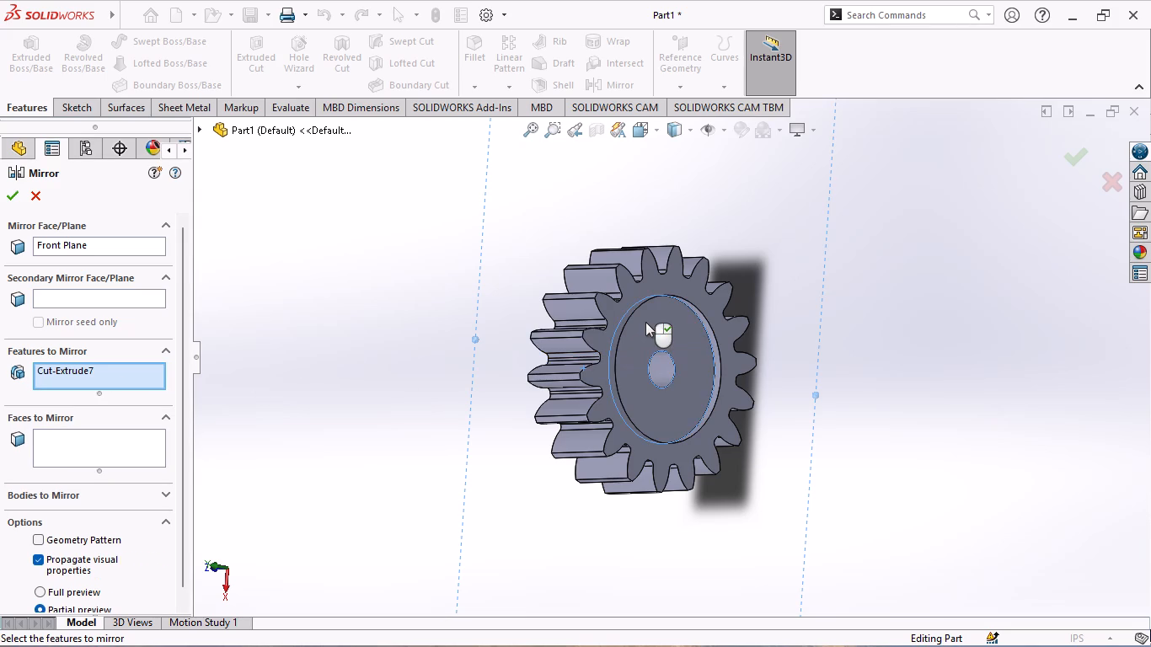
middle_click_drag(346, 350, 408, 346)
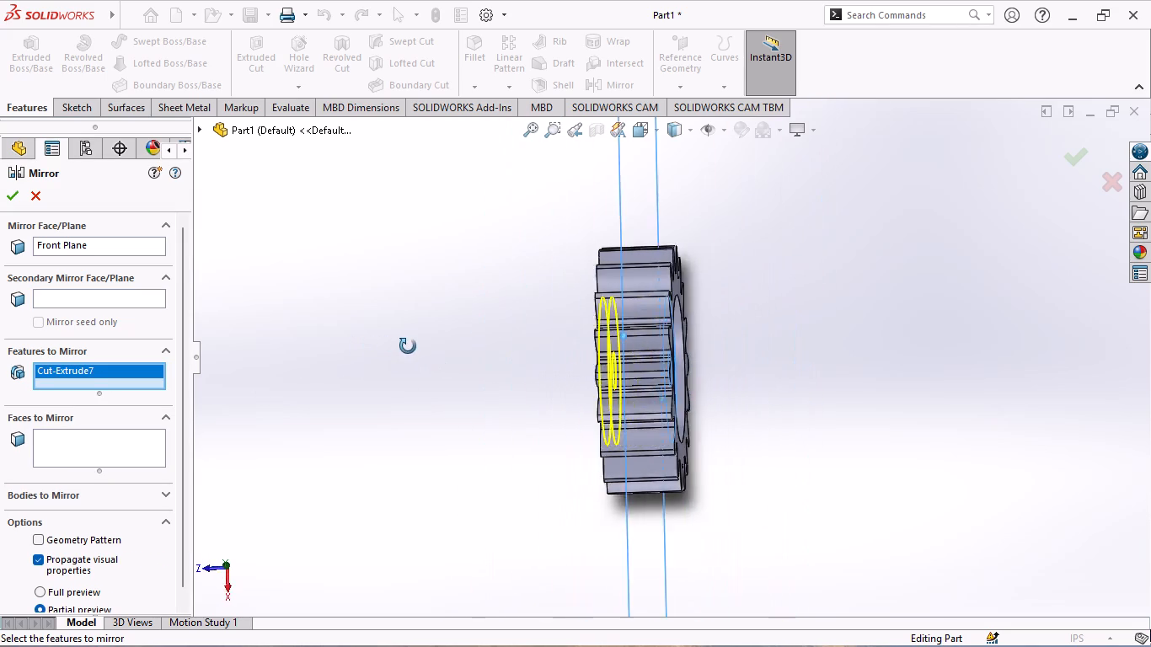
middle_click_drag(408, 346, 432, 336)
left_click(7, 195)
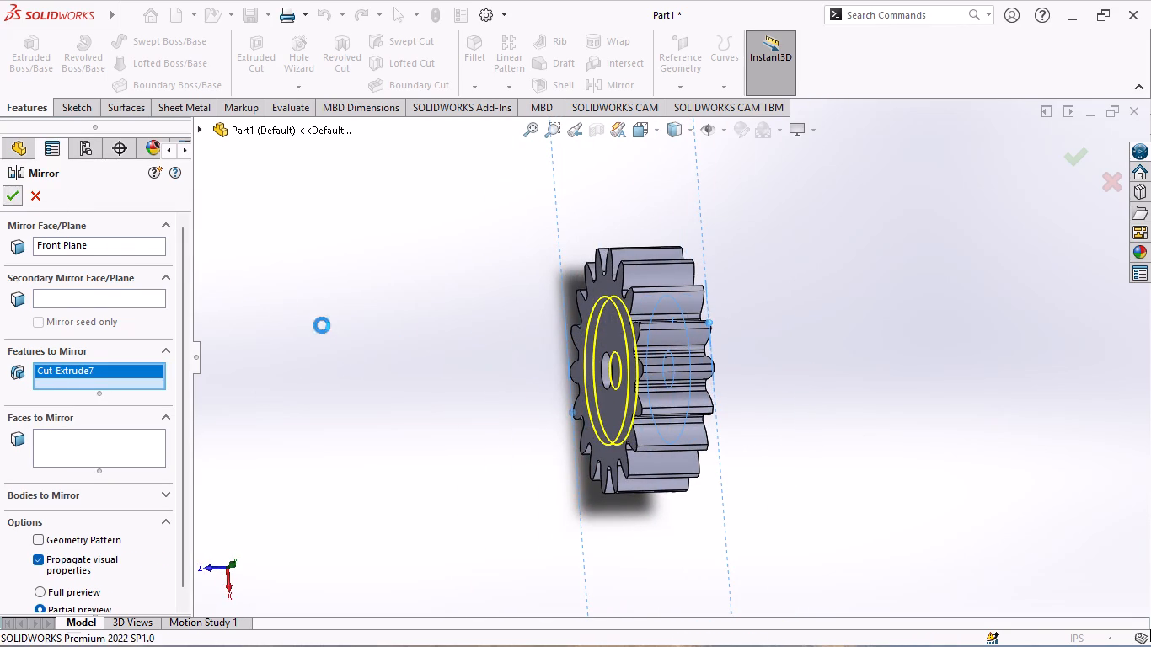
Examine the recesses on both gear faces and the tooth profile from several angles.
scroll(397, 358, "up", 1)
scroll(496, 358, "up", 1)
middle_click_drag(496, 357, 558, 357)
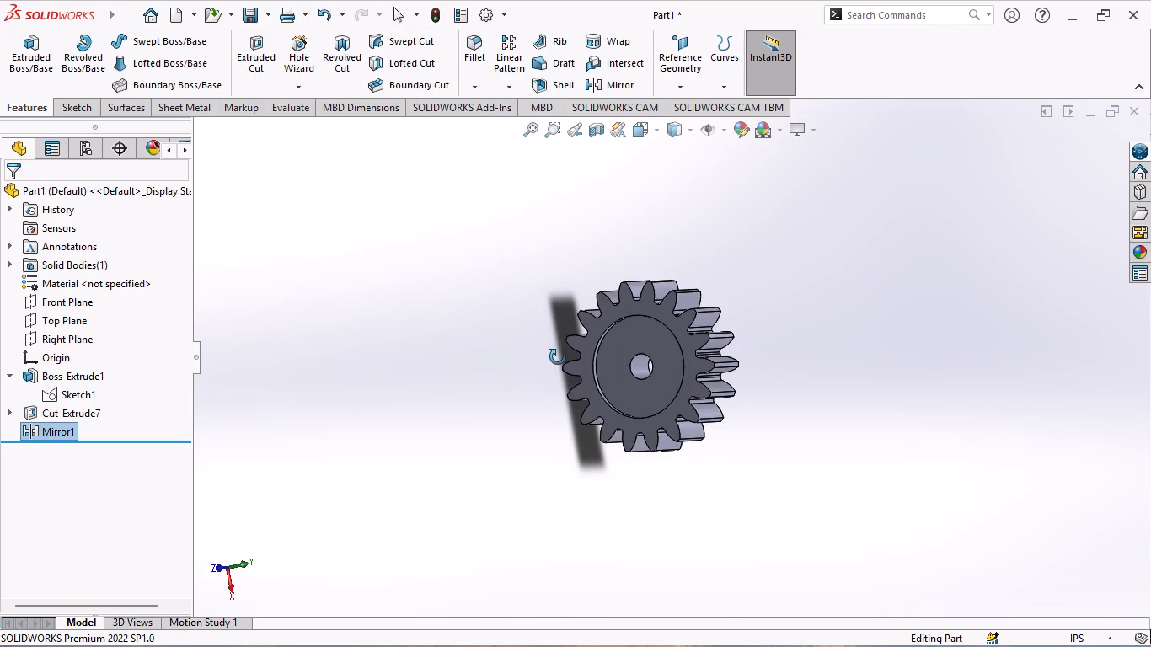
middle_click_drag(558, 357, 512, 365)
scroll(664, 338, "down", 2)
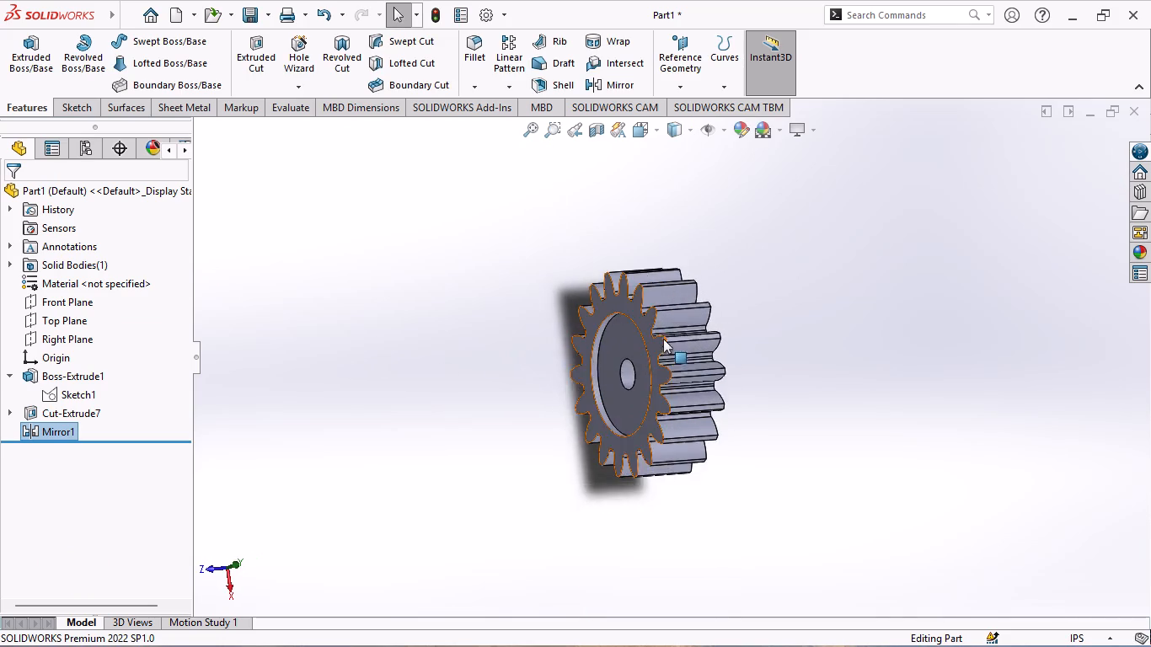
scroll(663, 339, "down", 3)
middle_click_drag(373, 367, 439, 357)
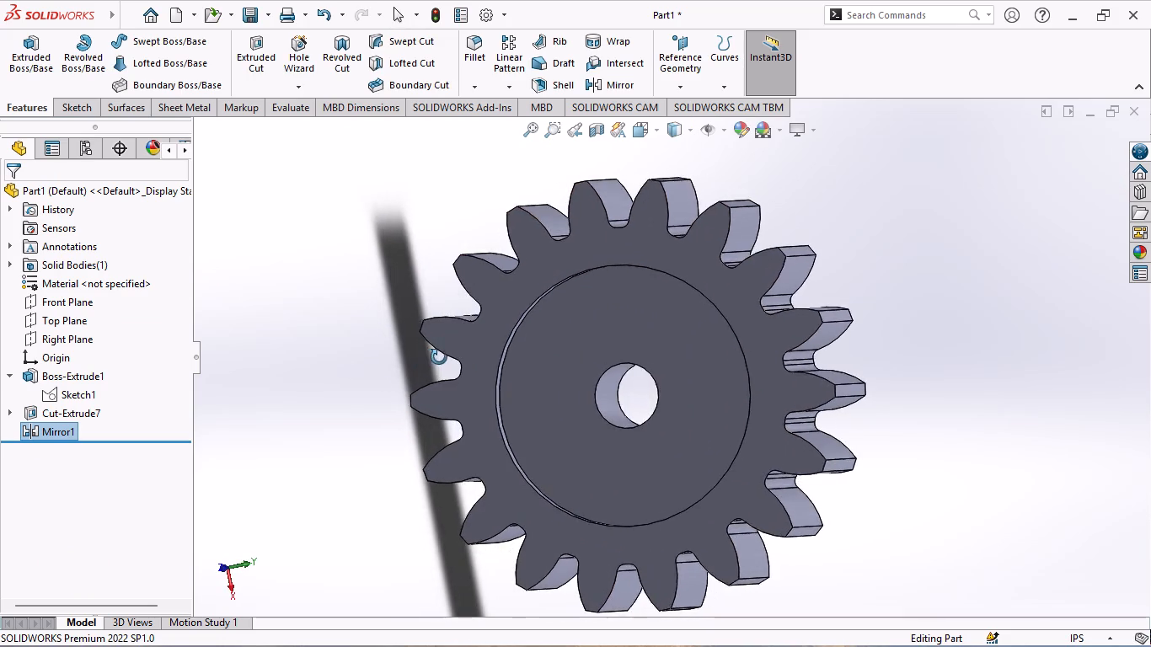
middle_click_drag(439, 357, 446, 336)
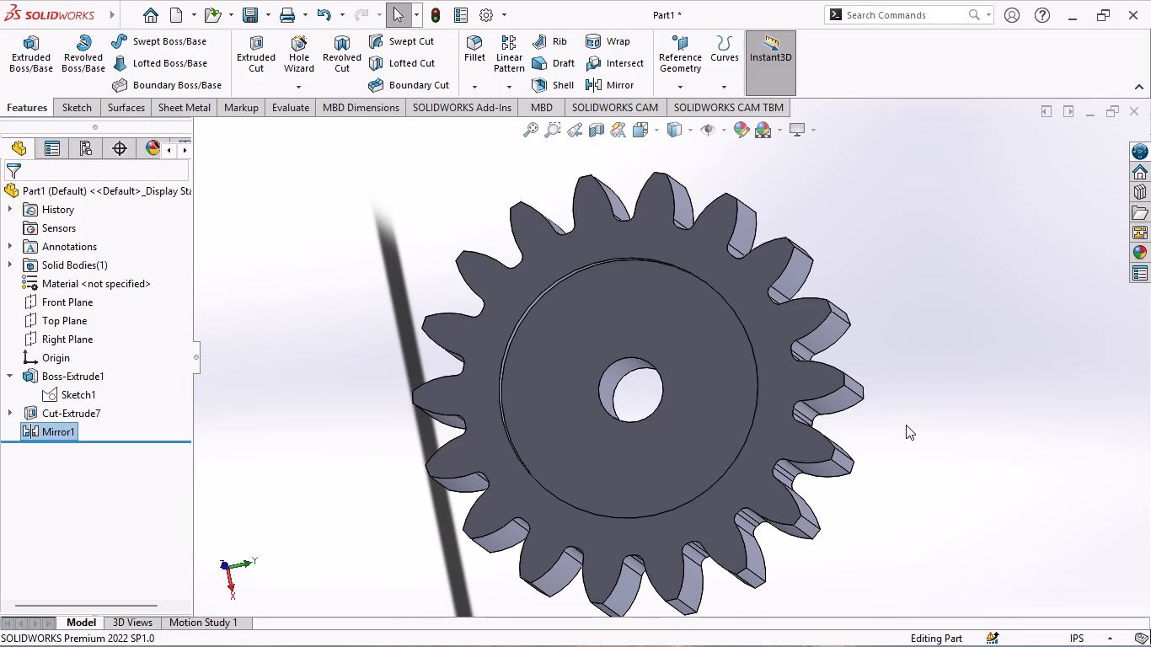
scroll(906, 425, "up", 1)
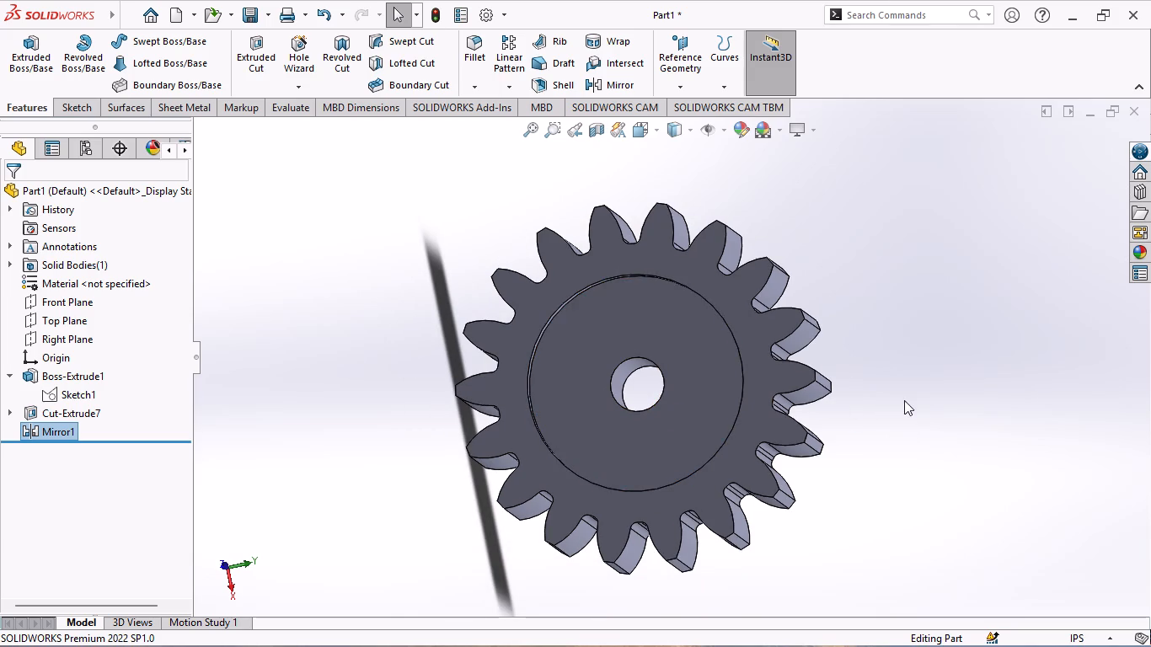
middle_click_drag(906, 400, 745, 365)
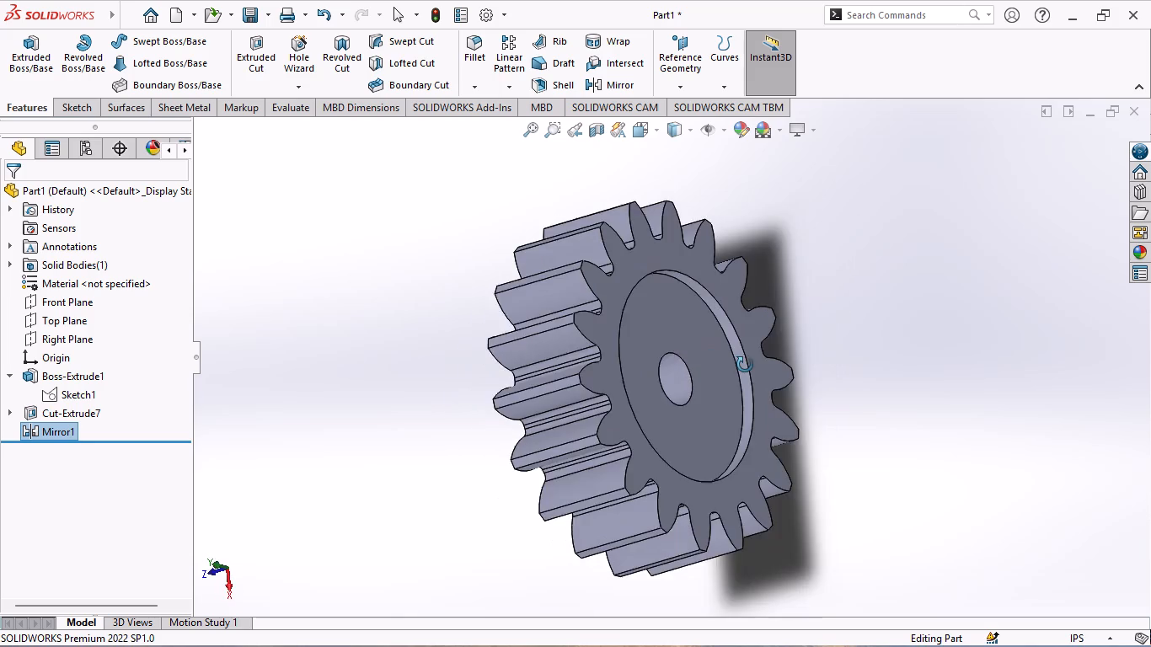
middle_click_drag(745, 365, 861, 243)
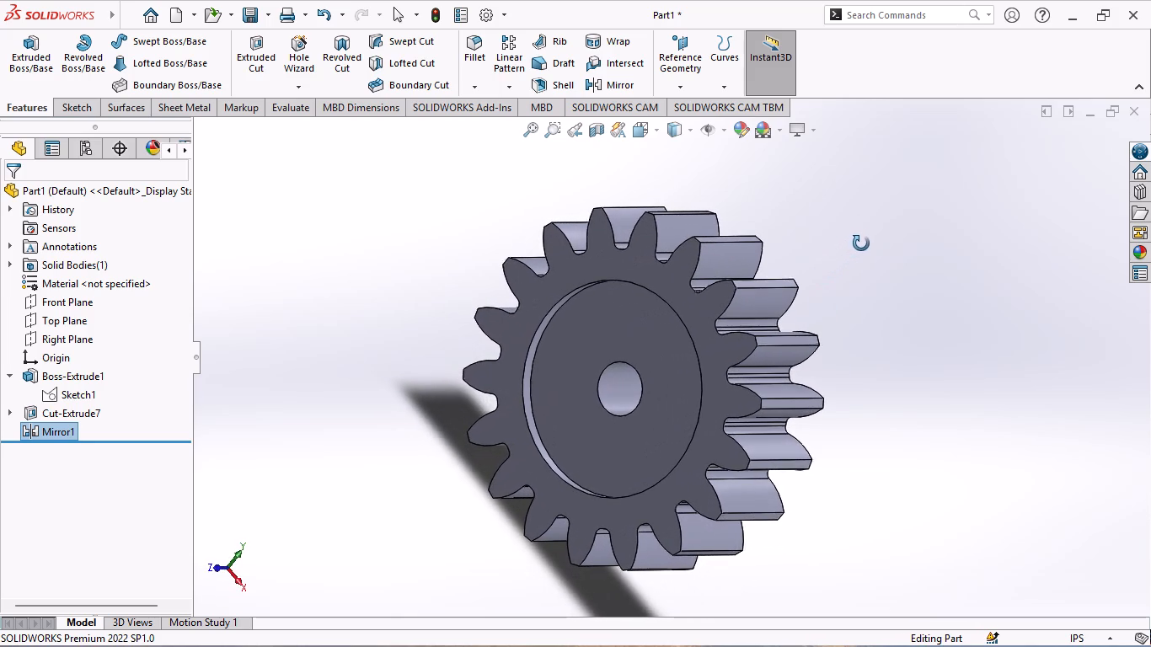
middle_click_drag(861, 243, 863, 243)
middle_click_drag(871, 433, 825, 390)
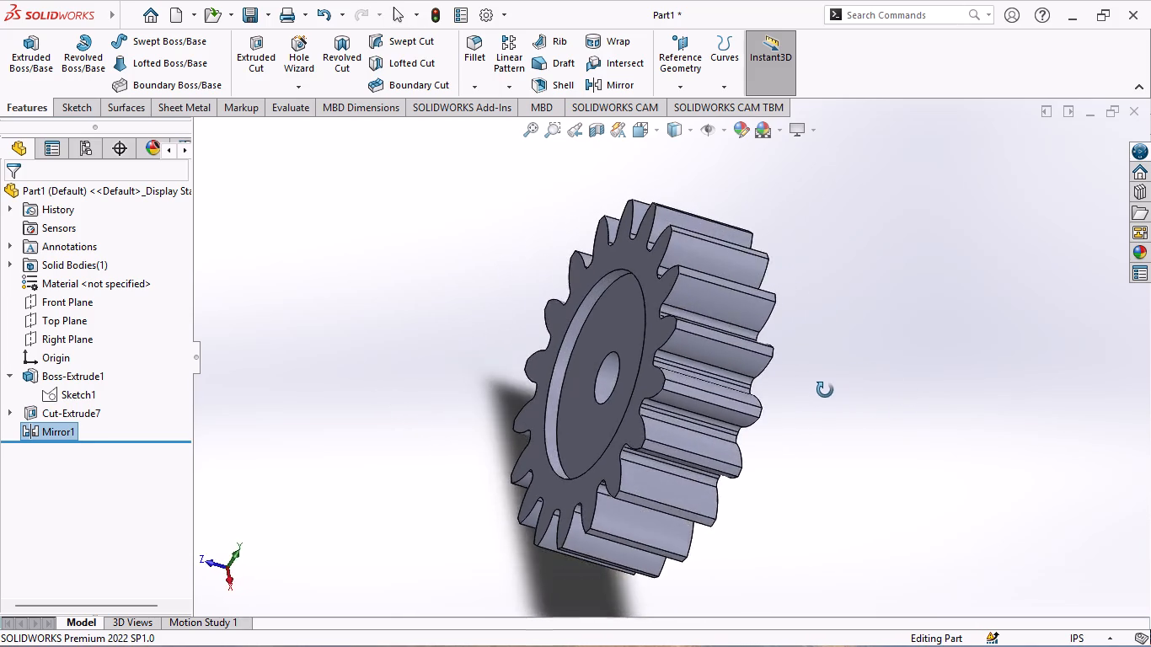
middle_click_drag(825, 390, 958, 404)
scroll(824, 353, "up", 1)
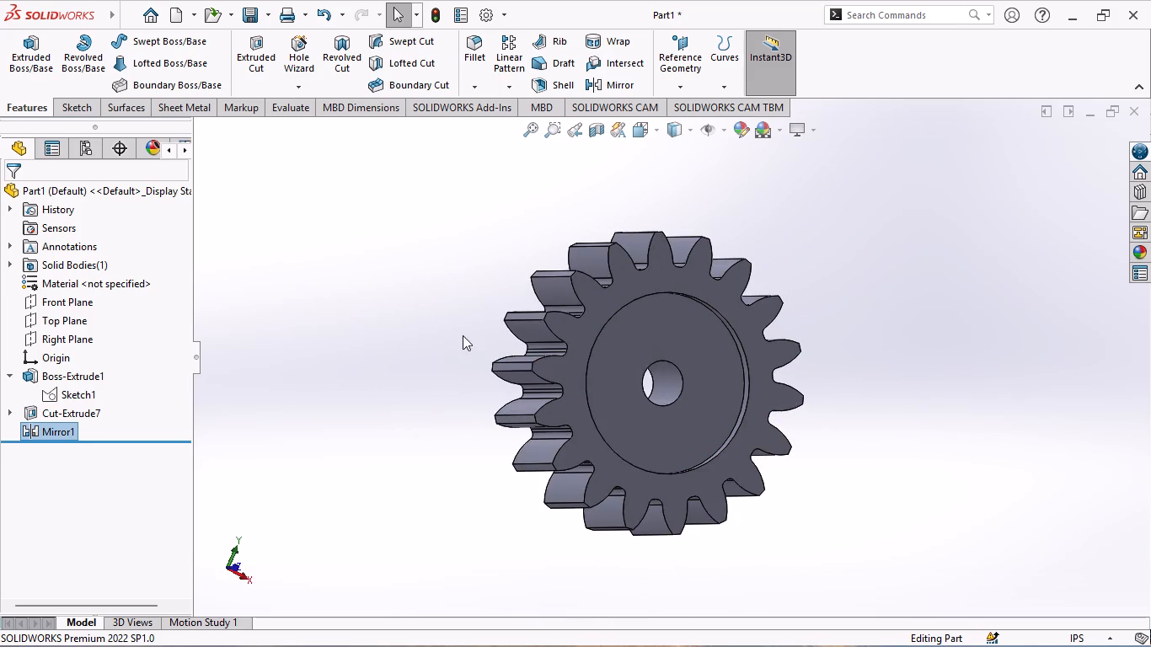
middle_click_drag(433, 317, 581, 364)
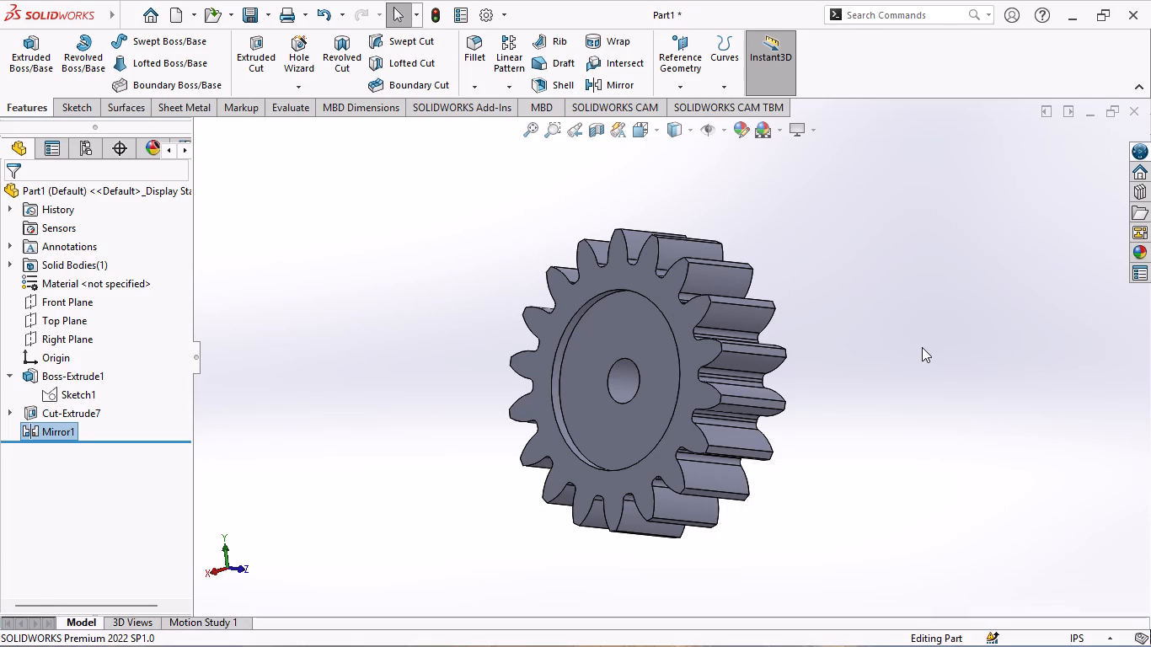
middle_click_drag(871, 326, 816, 313)
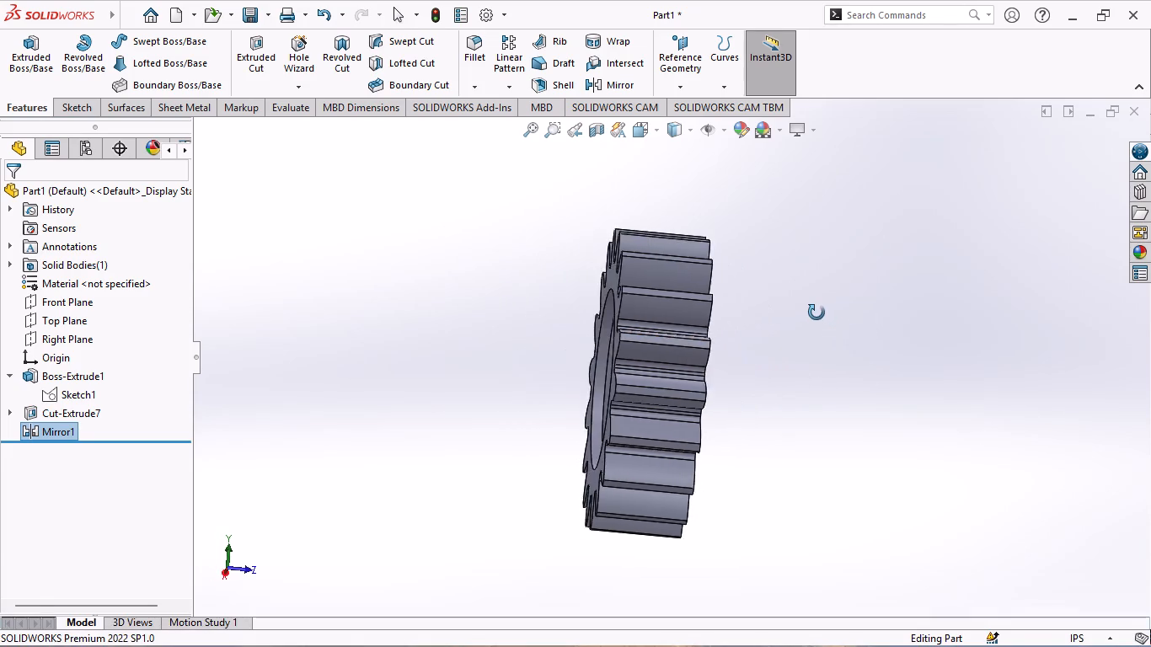
middle_click_drag(816, 313, 815, 210)
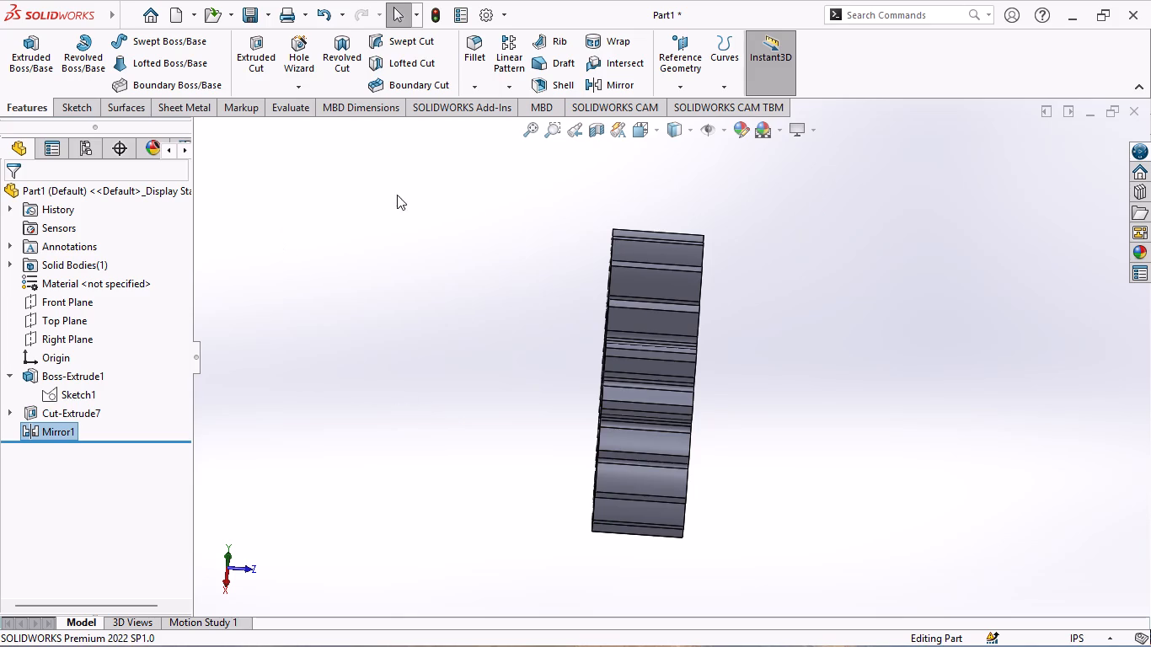
middle_click_drag(452, 328, 501, 327)
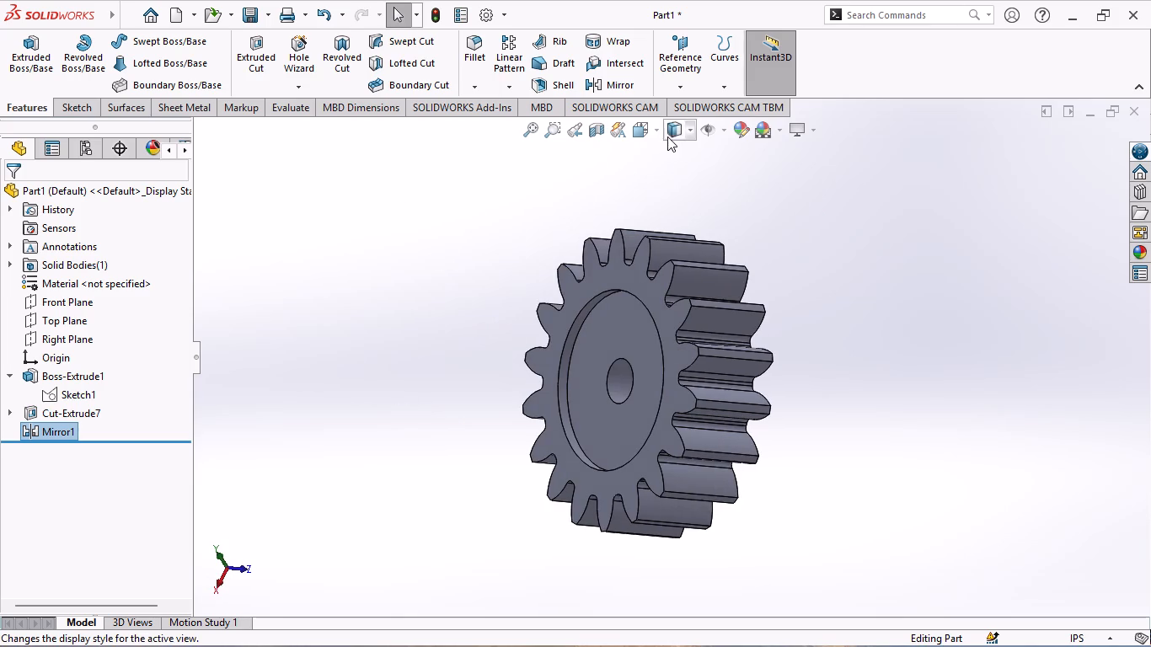
Inspect the finished gear in the standard Front and Isometric views and from its opposite face.
left_click(659, 131)
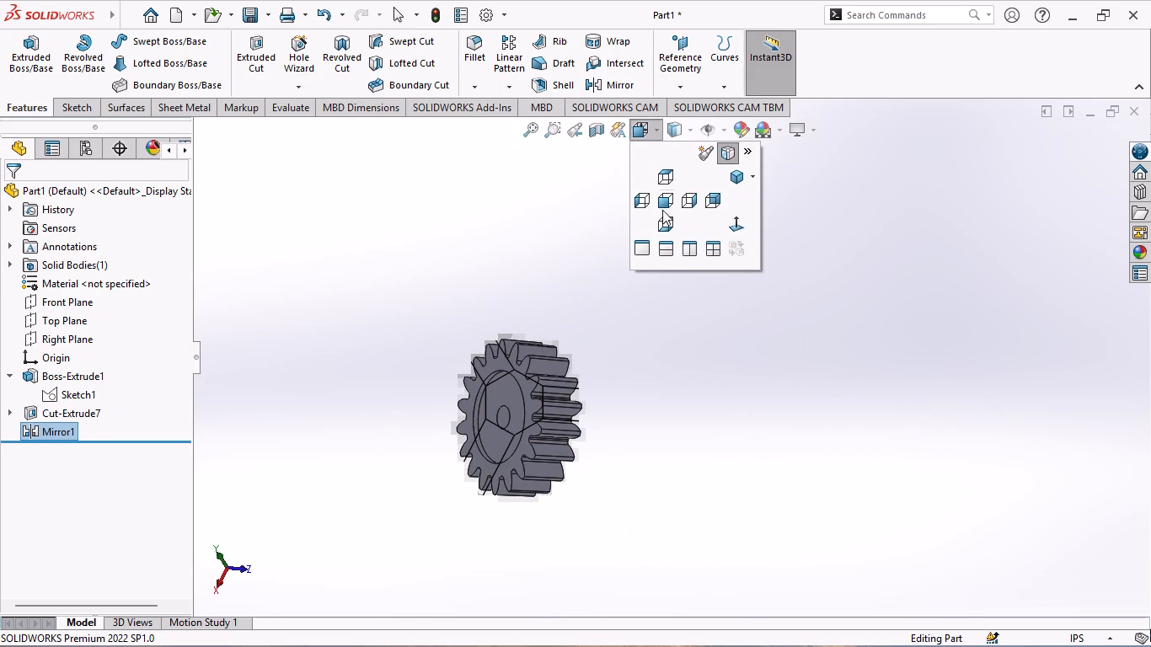
left_click(669, 202)
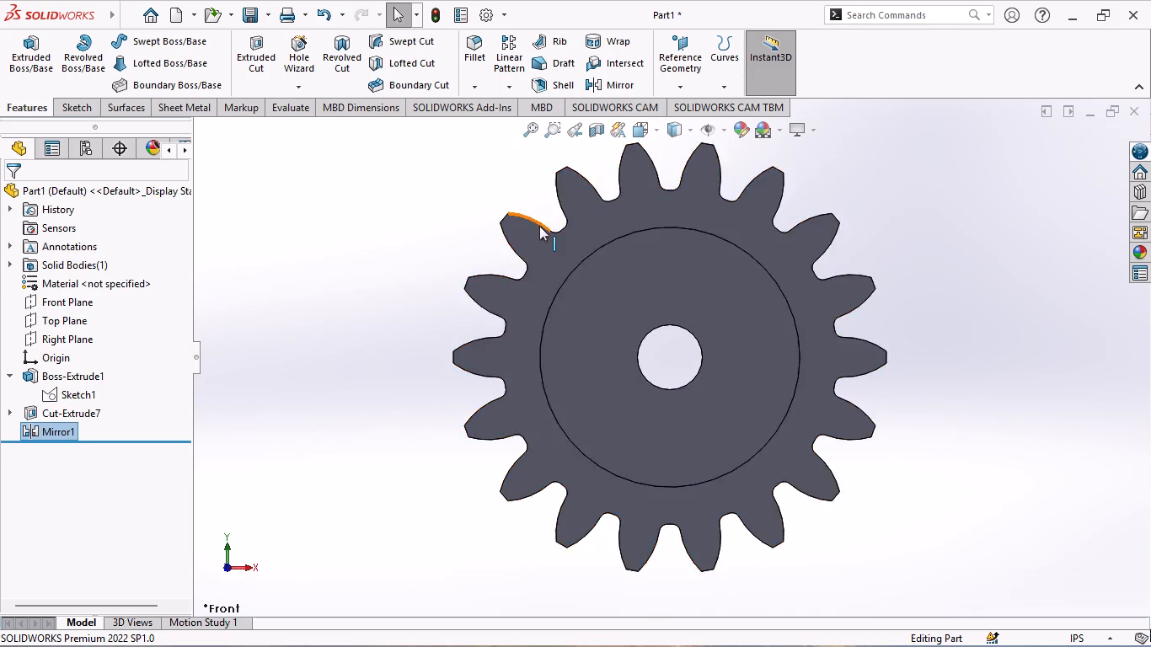
scroll(530, 228, "up", 2)
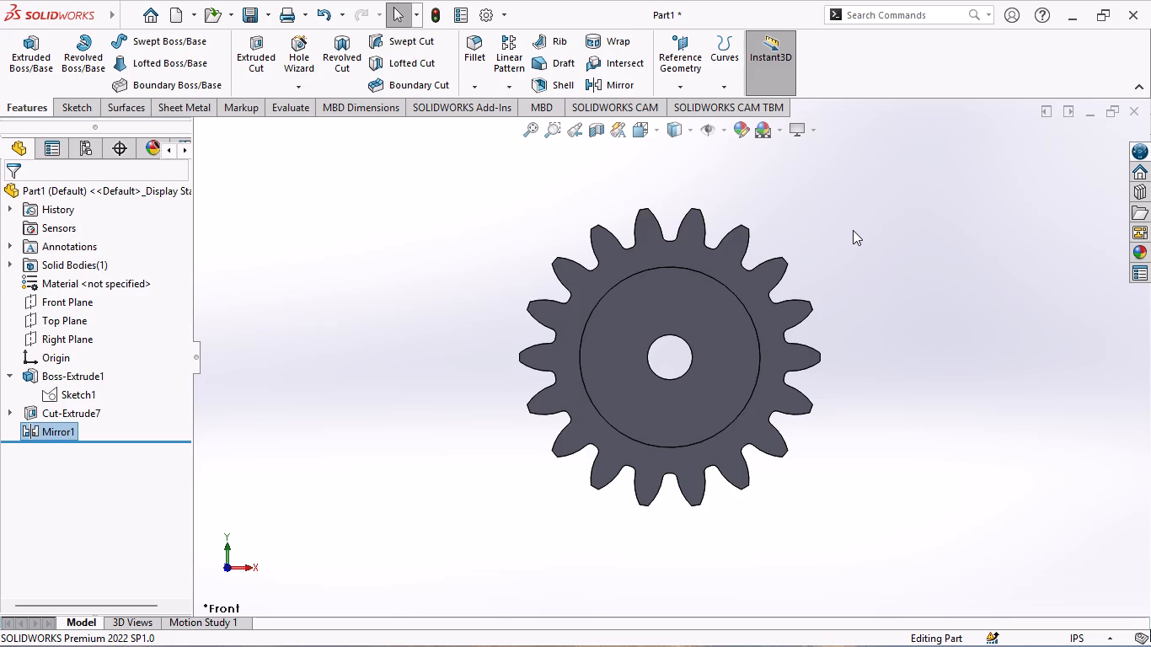
scroll(853, 230, "up", 1)
scroll(772, 194, "down", 1)
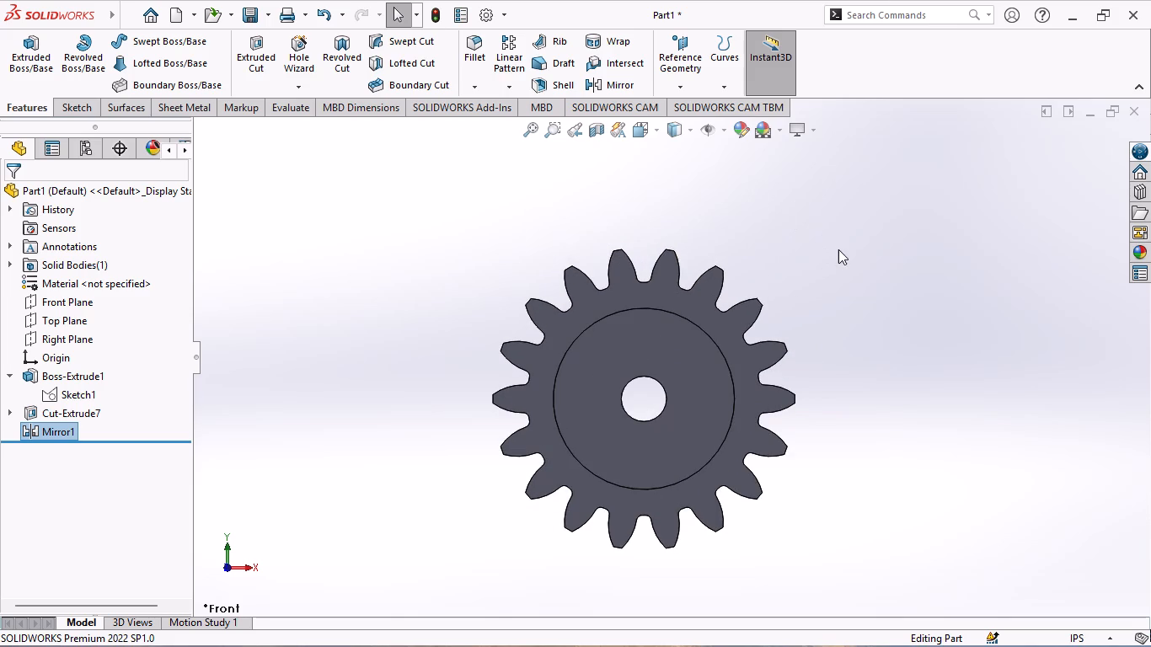
left_click(687, 131)
left_click(676, 152)
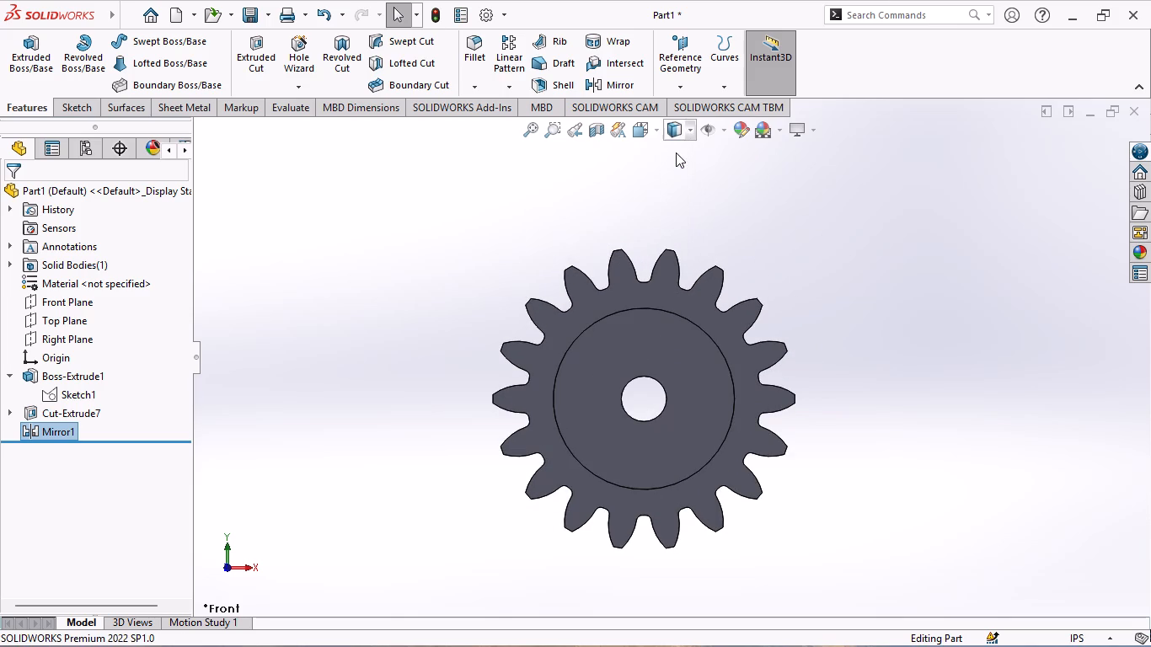
left_click(658, 129)
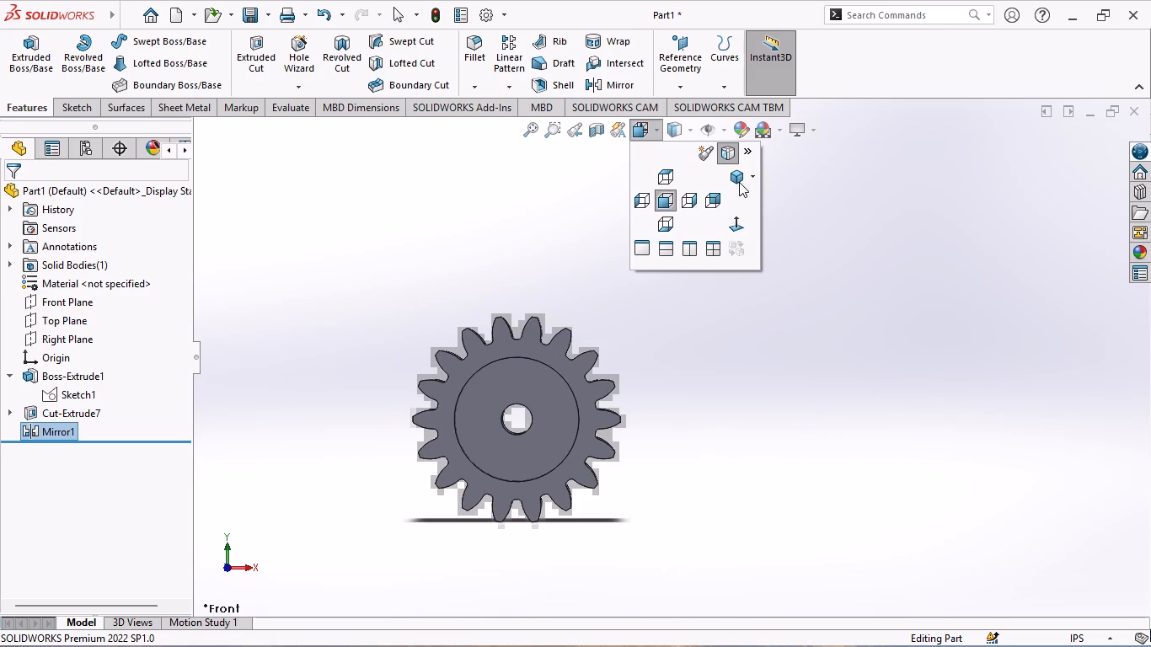
left_click(739, 182)
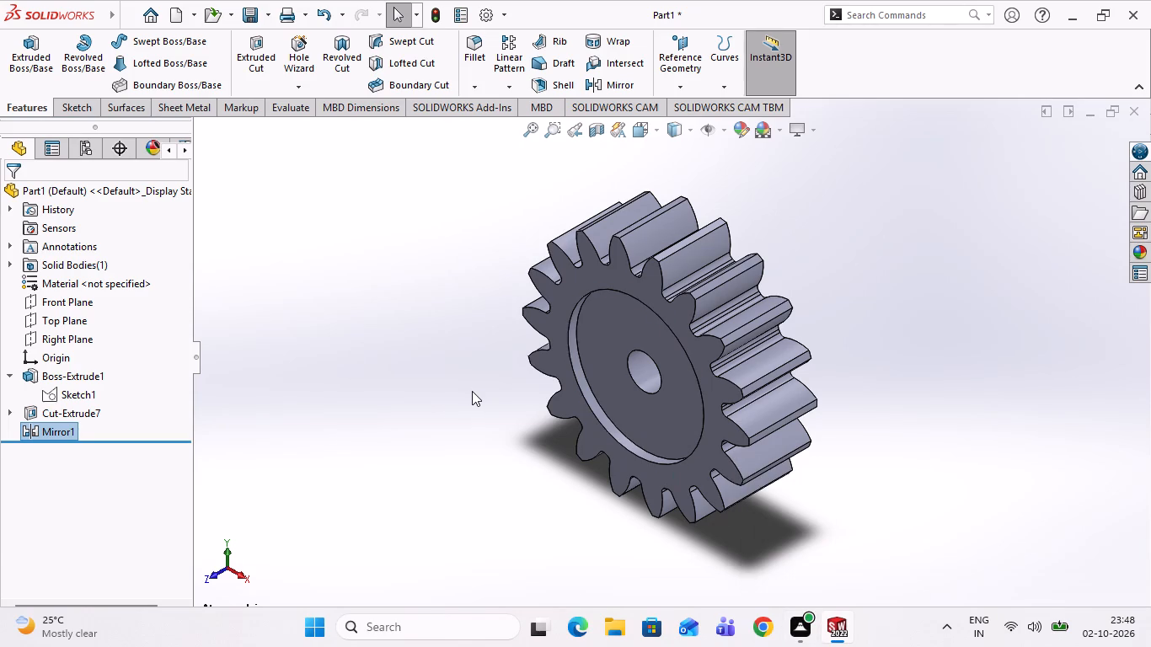
middle_click_drag(468, 372, 780, 365)
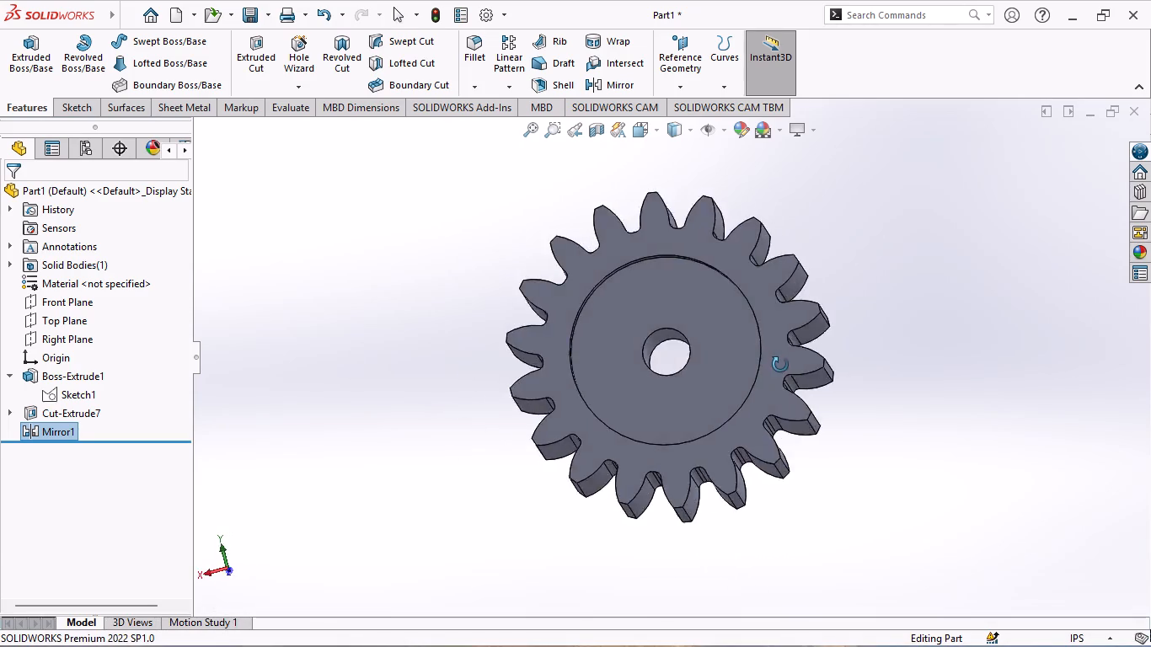
Examine the gear's teeth, bore and the recesses on both end faces from all around.
middle_click_drag(780, 365, 861, 355)
scroll(427, 178, "up", 1)
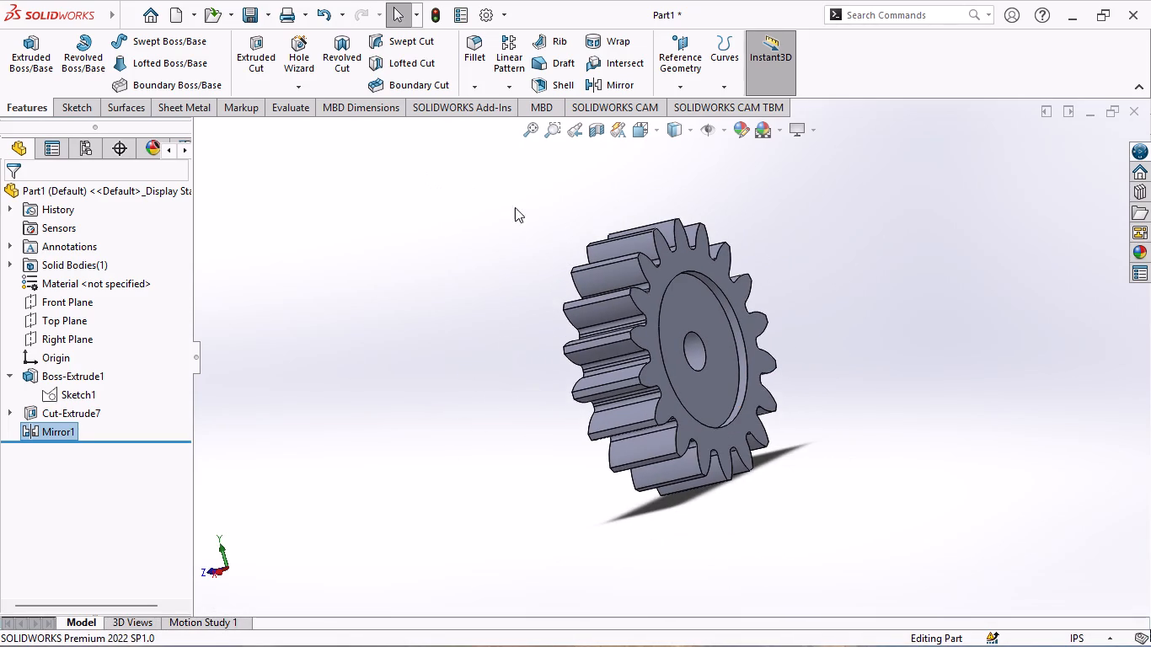
scroll(694, 240, "down", 2)
scroll(506, 238, "up", 2)
middle_click_drag(517, 238, 806, 278)
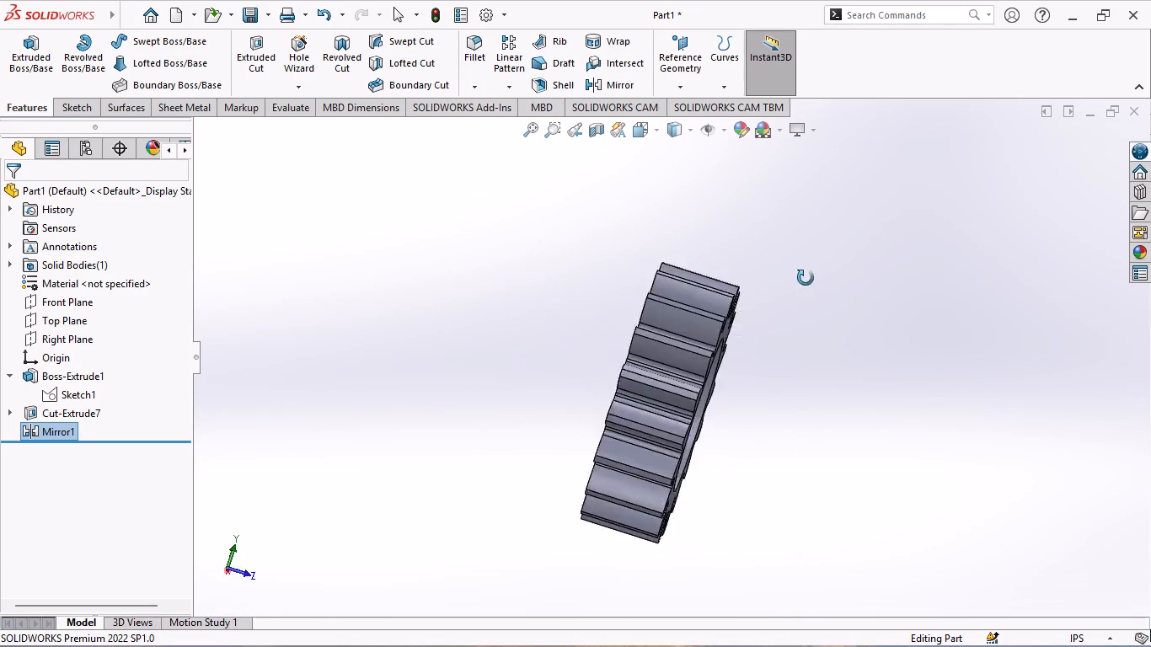
middle_click_drag(806, 278, 937, 409)
middle_click_drag(504, 441, 645, 435)
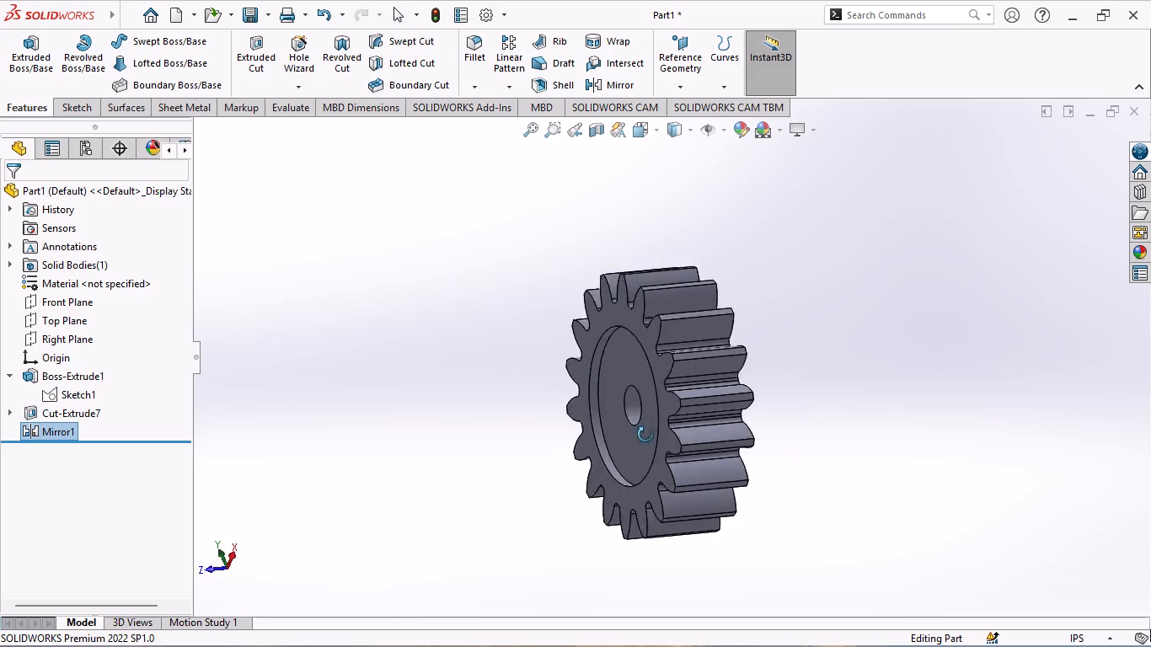
middle_click_drag(645, 435, 895, 275)
middle_click_drag(554, 236, 998, 398)
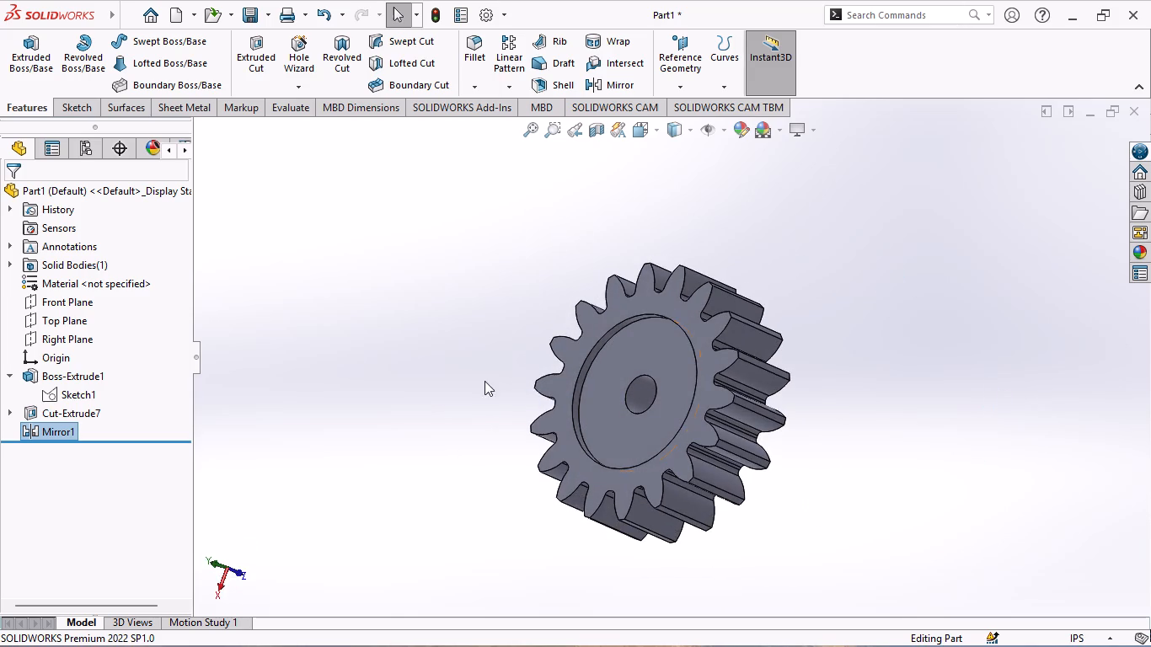
middle_click_drag(415, 381, 852, 373)
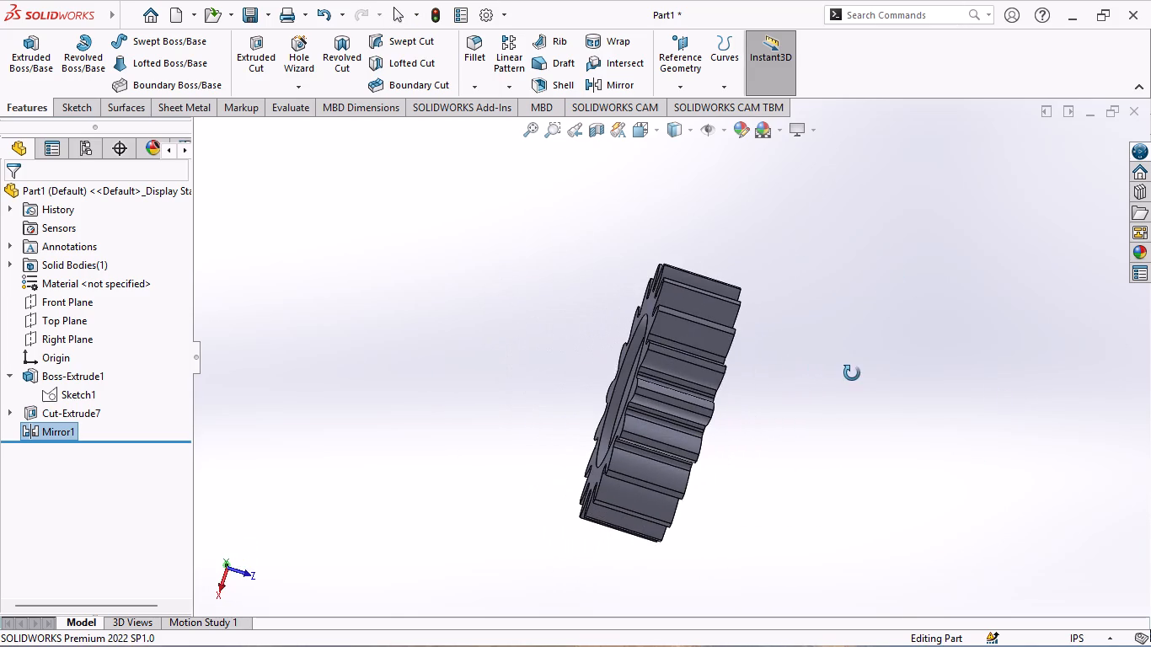
middle_click_drag(852, 373, 853, 373)
middle_click_drag(454, 307, 761, 345)
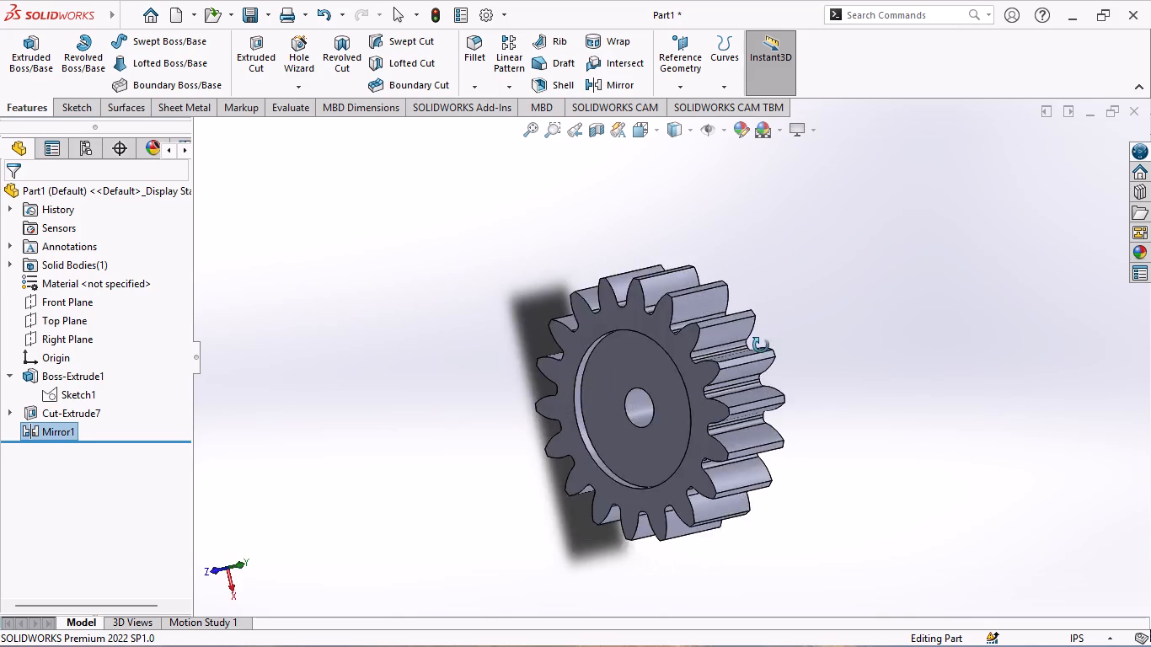
middle_click_drag(761, 345, 843, 336)
middle_click_drag(466, 287, 752, 426)
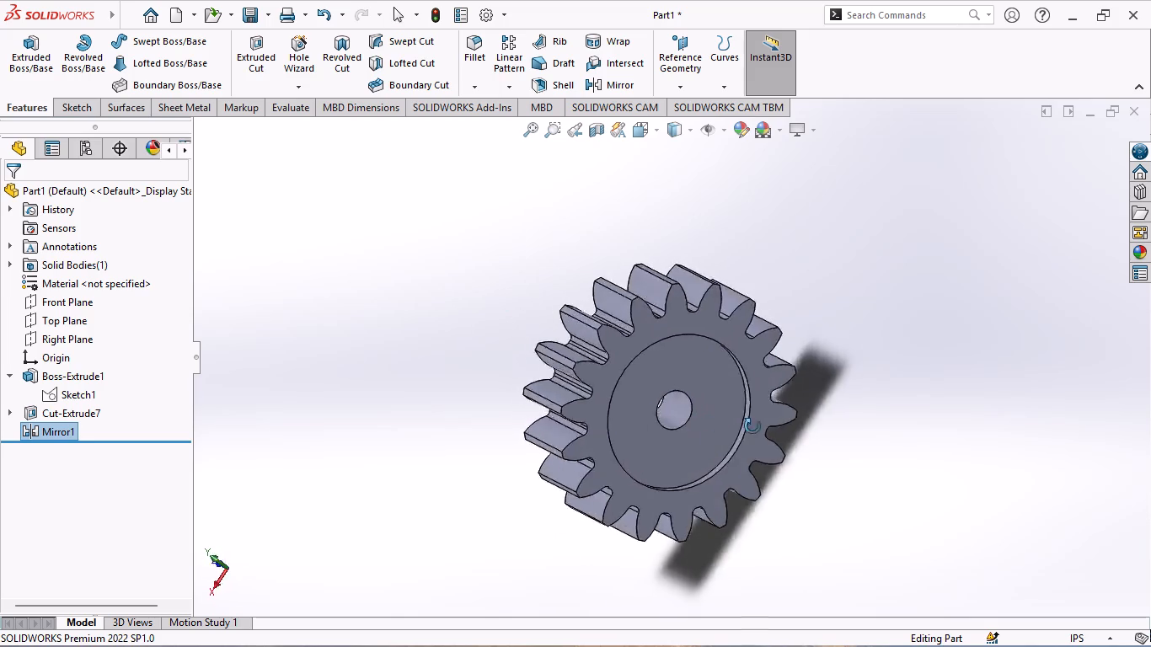
middle_click_drag(752, 426, 939, 421)
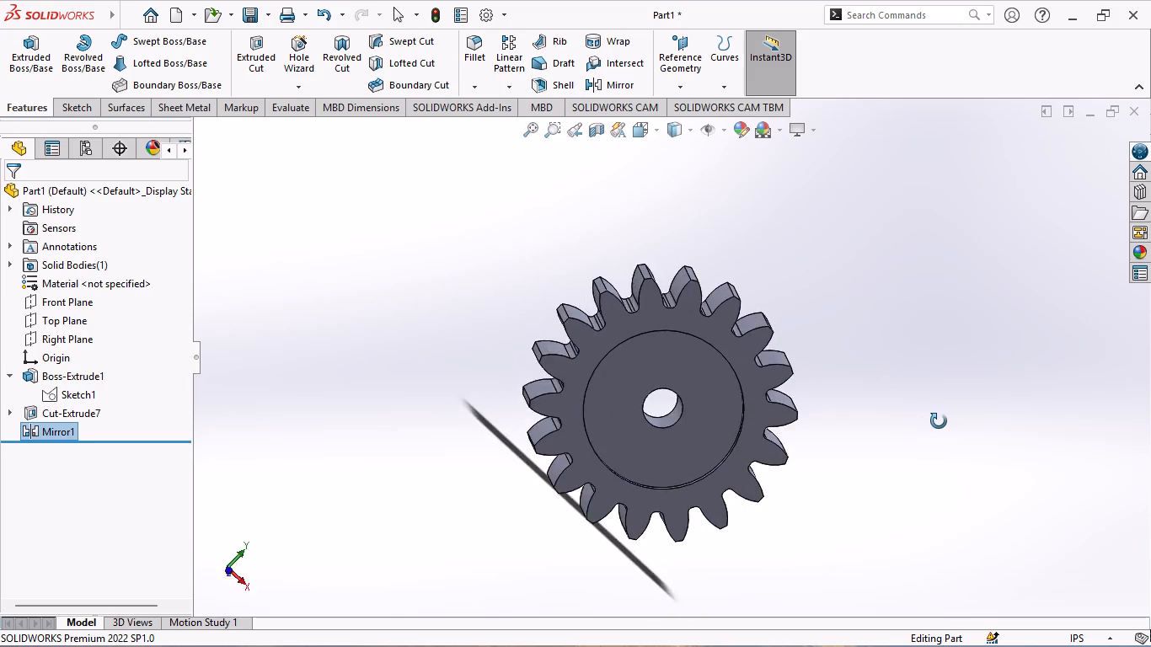
middle_click_drag(939, 421, 906, 334)
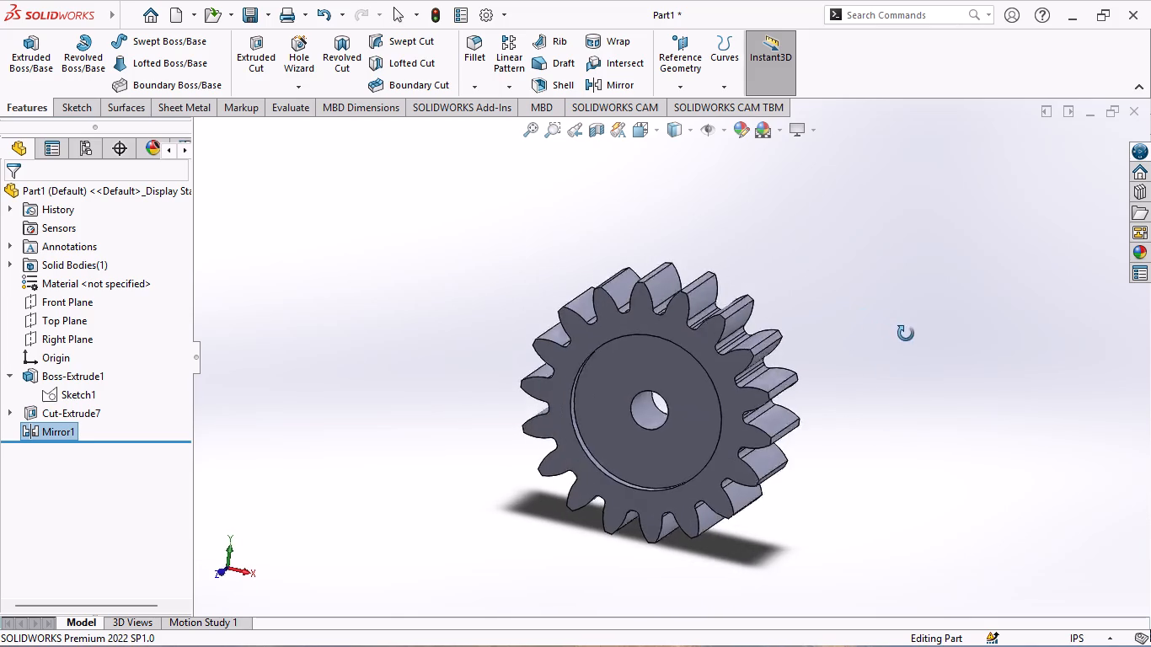
middle_click_drag(906, 334, 928, 345)
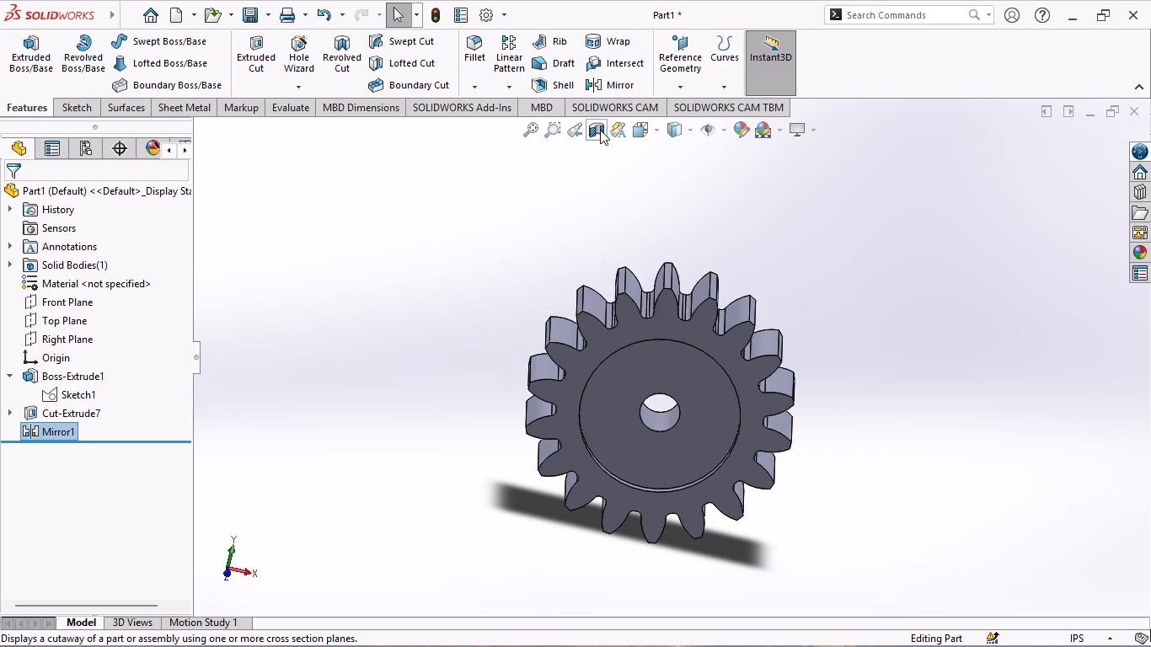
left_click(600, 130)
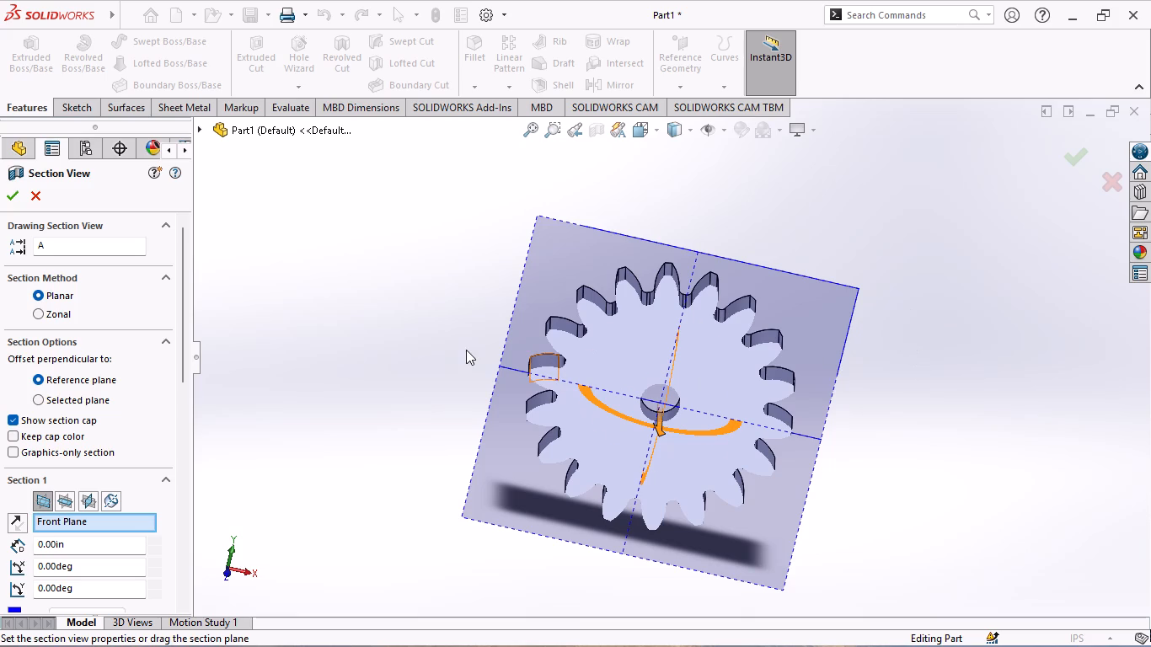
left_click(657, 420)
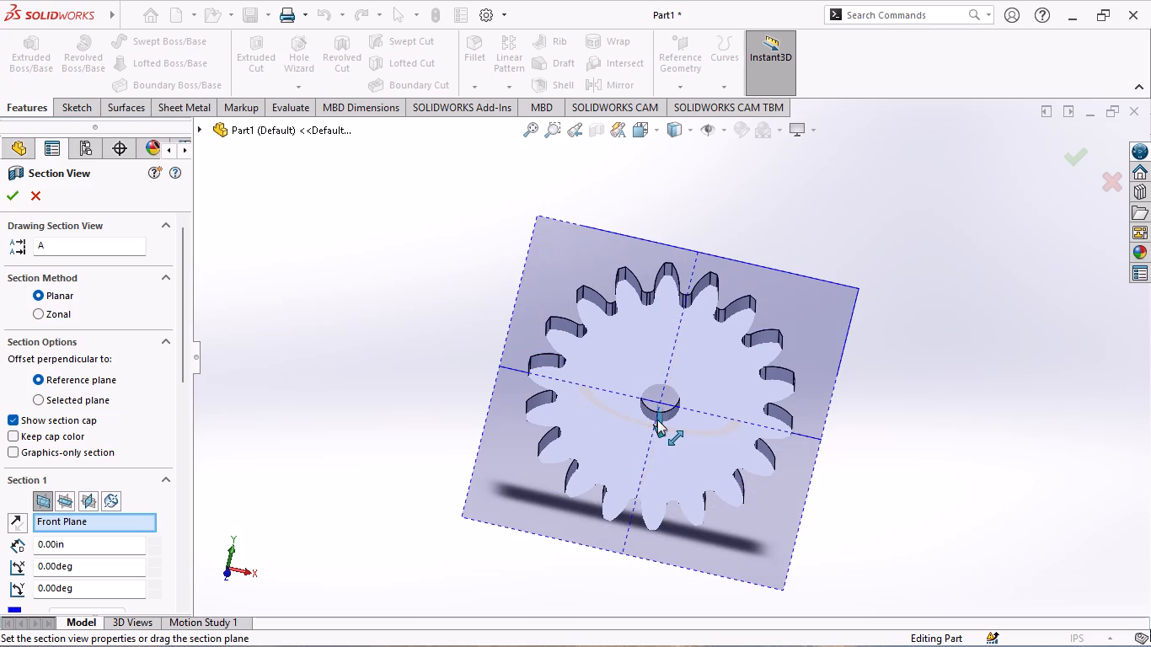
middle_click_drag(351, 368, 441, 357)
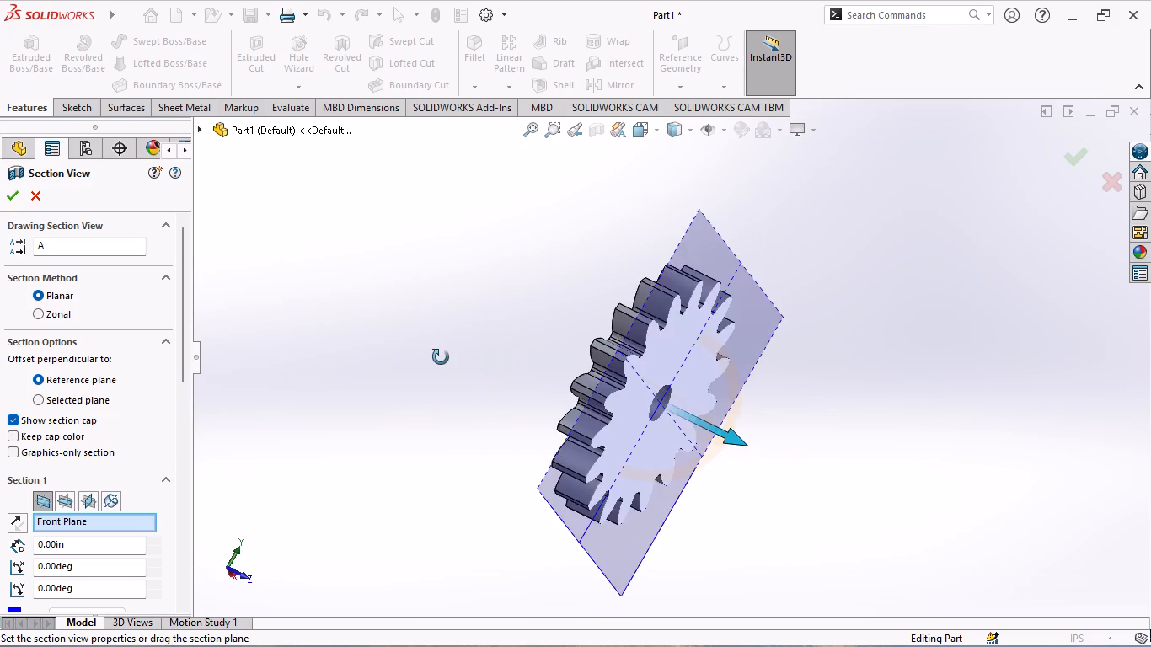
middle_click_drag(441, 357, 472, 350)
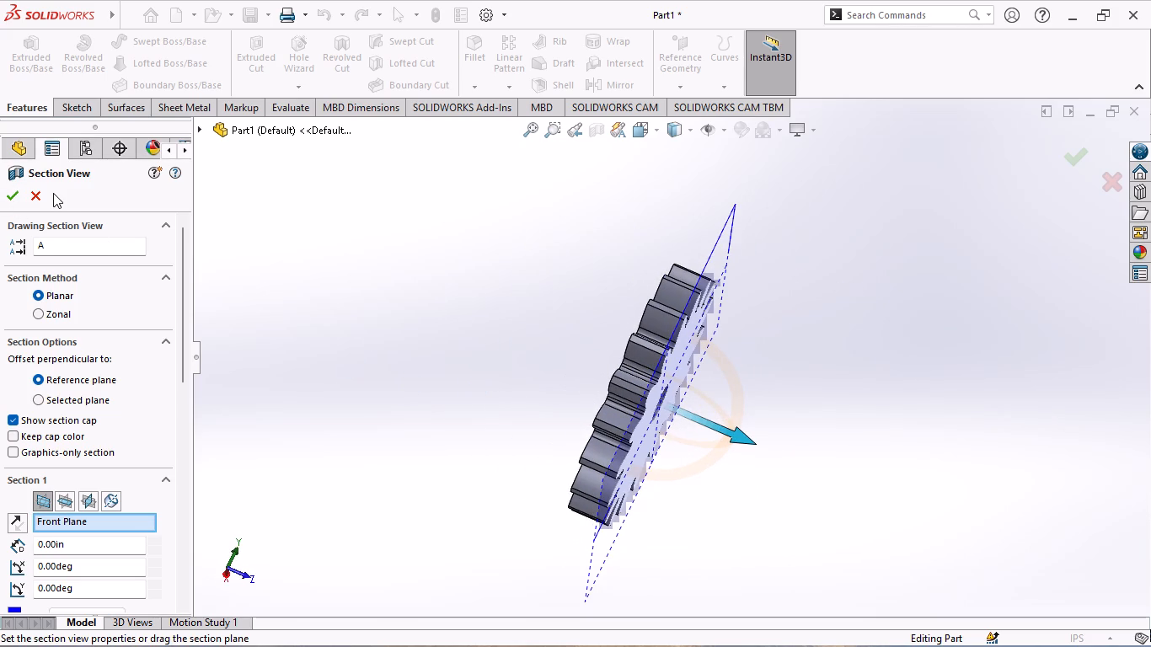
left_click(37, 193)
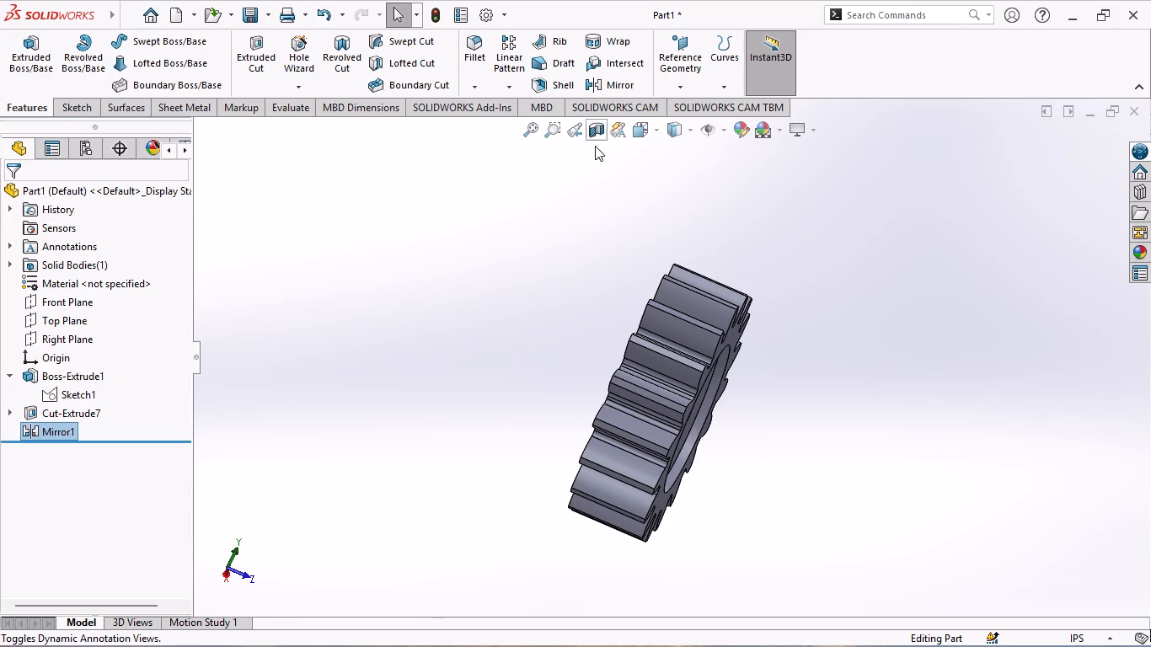
Inspect the gear in the standard Top, Bottom and Right views.
left_click(653, 131)
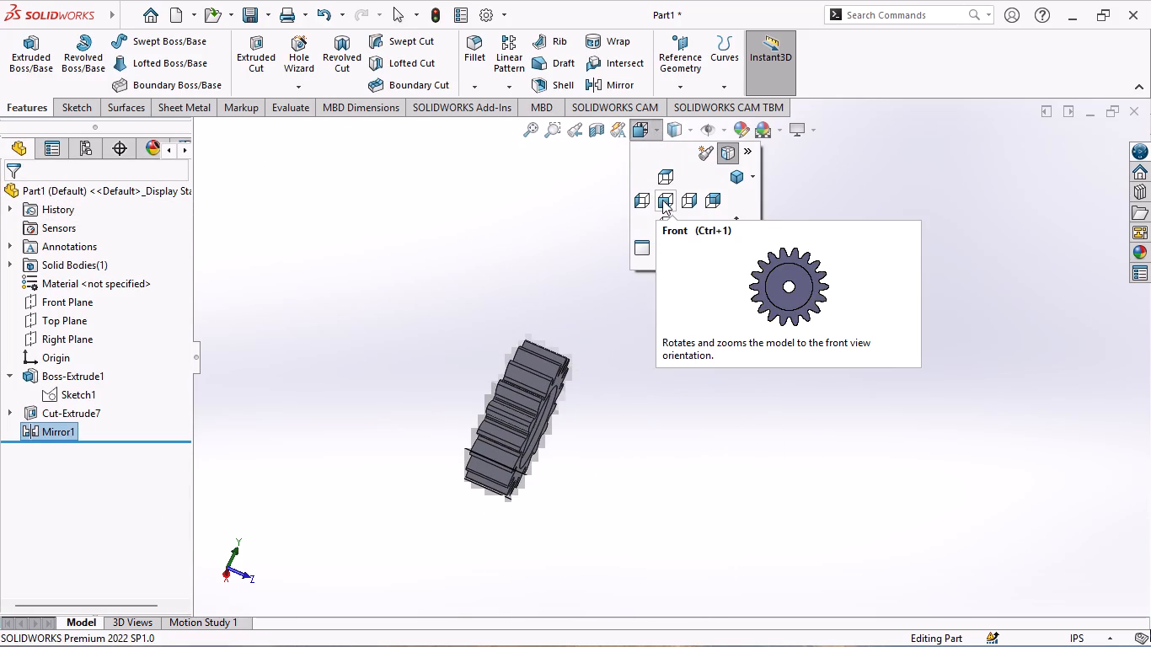
left_click(660, 174)
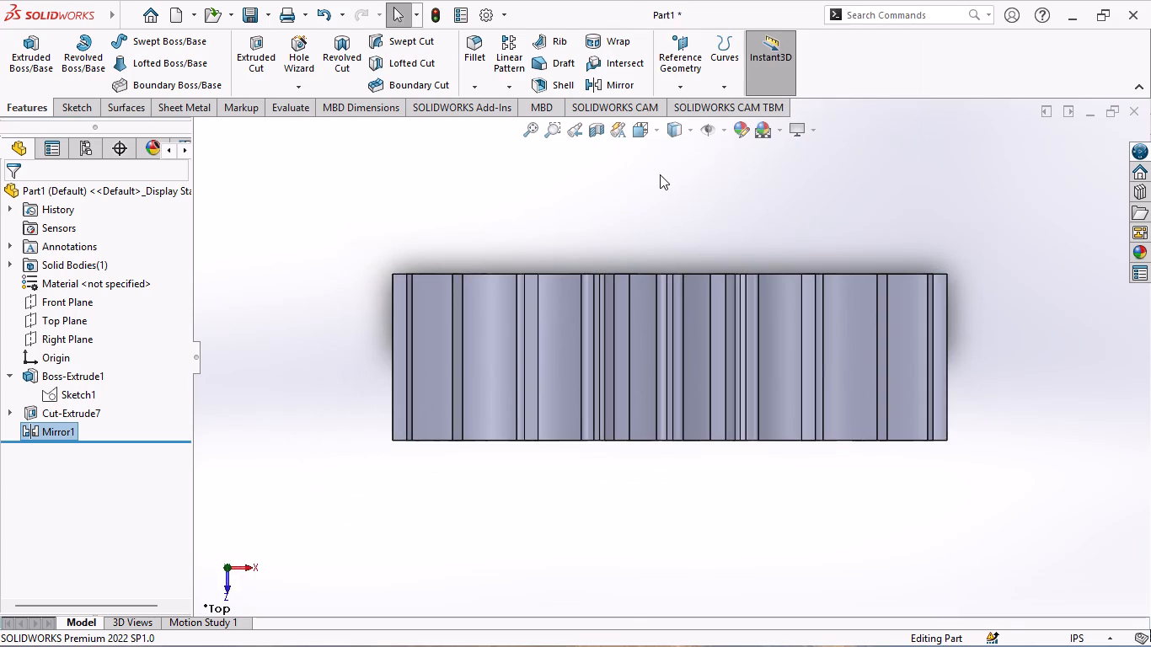
left_click(658, 133)
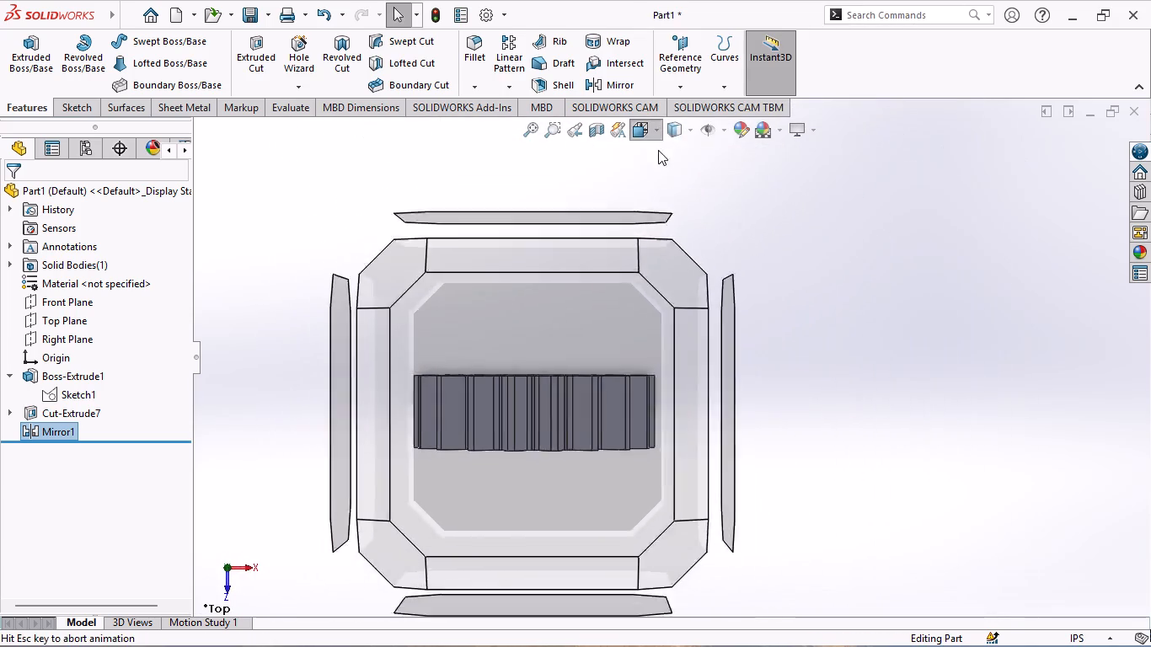
left_click(669, 225)
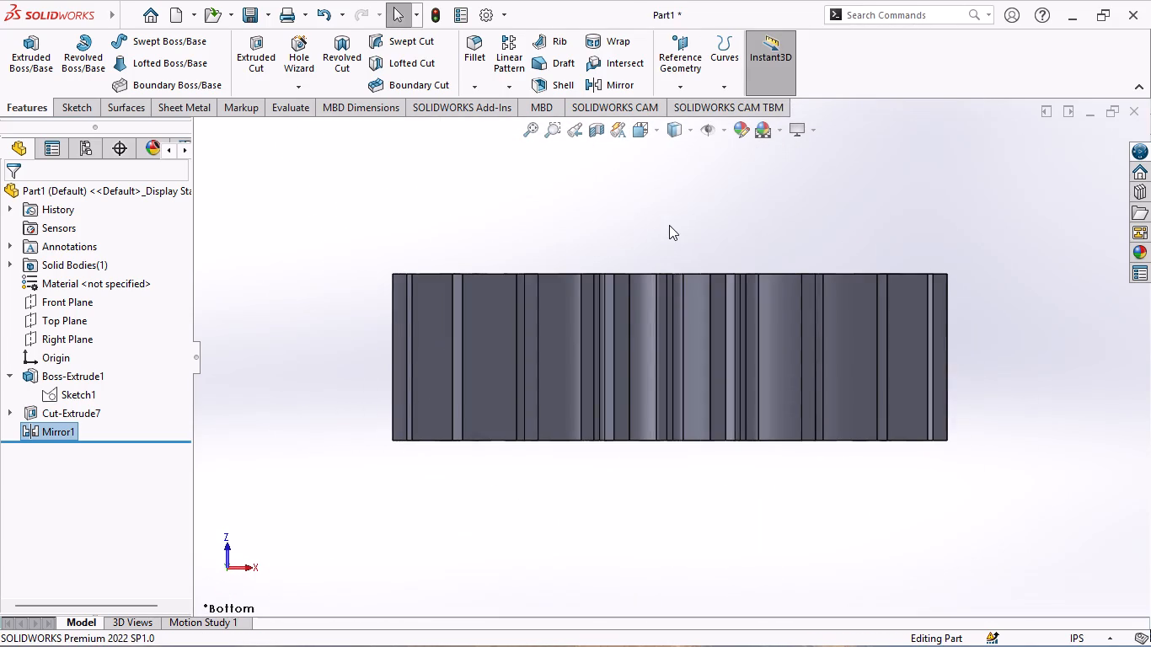
left_click(659, 130)
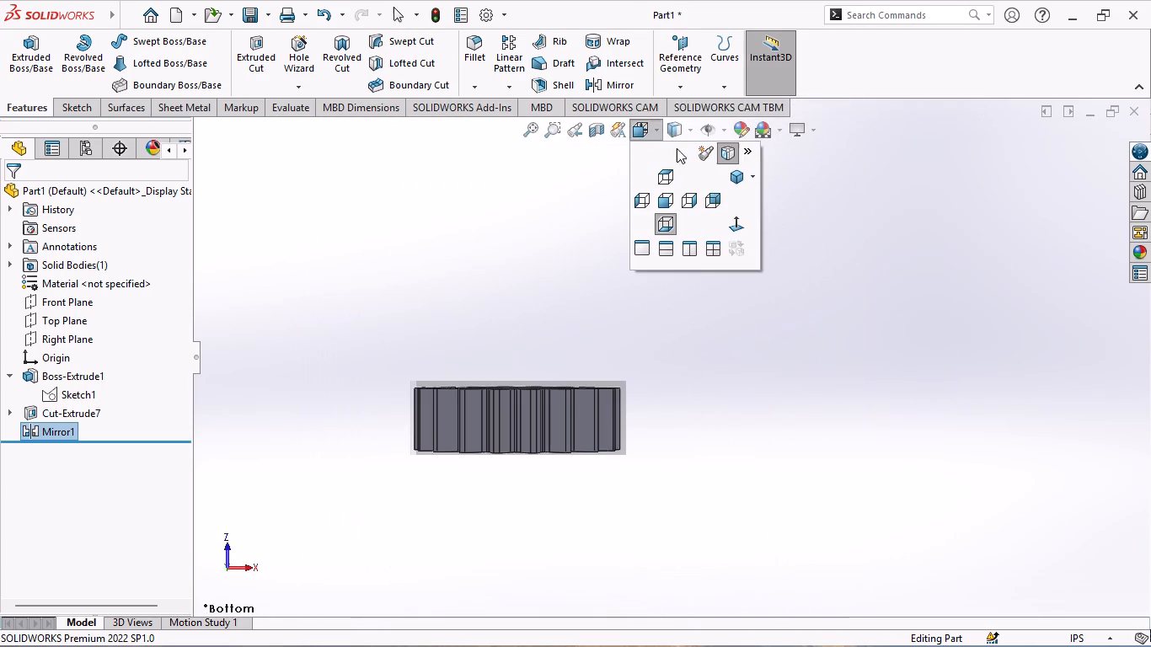
left_click(689, 197)
scroll(667, 270, "up", 2)
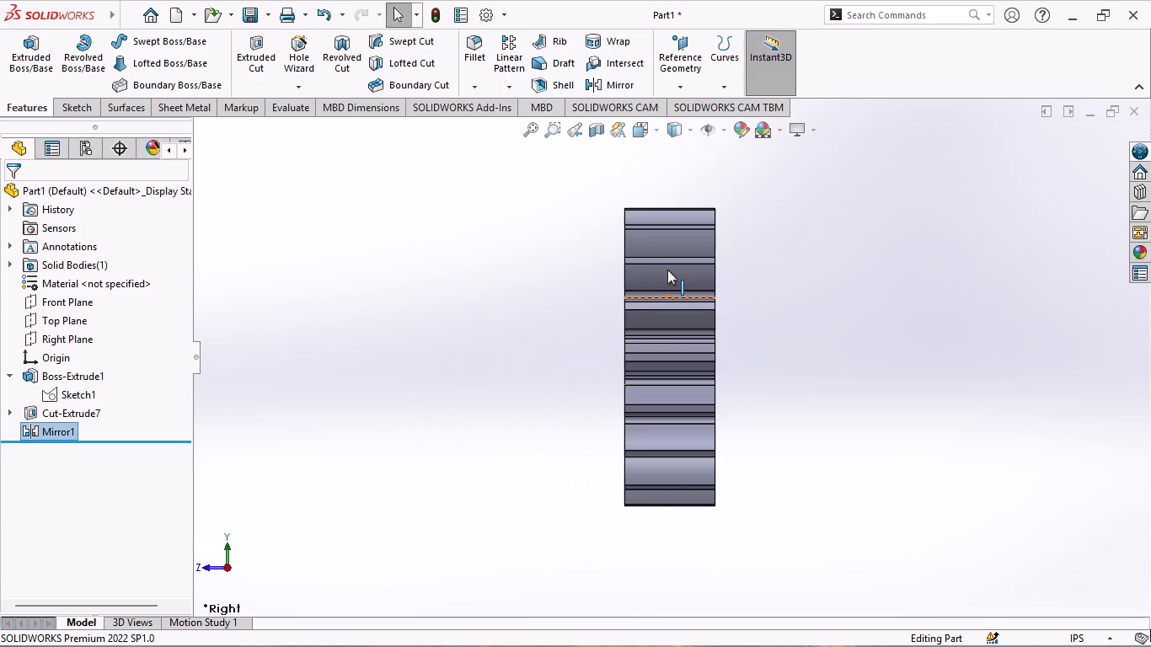
Preview a planar section view of the gear cut along the Right Plane with zero offset.
left_click(589, 127)
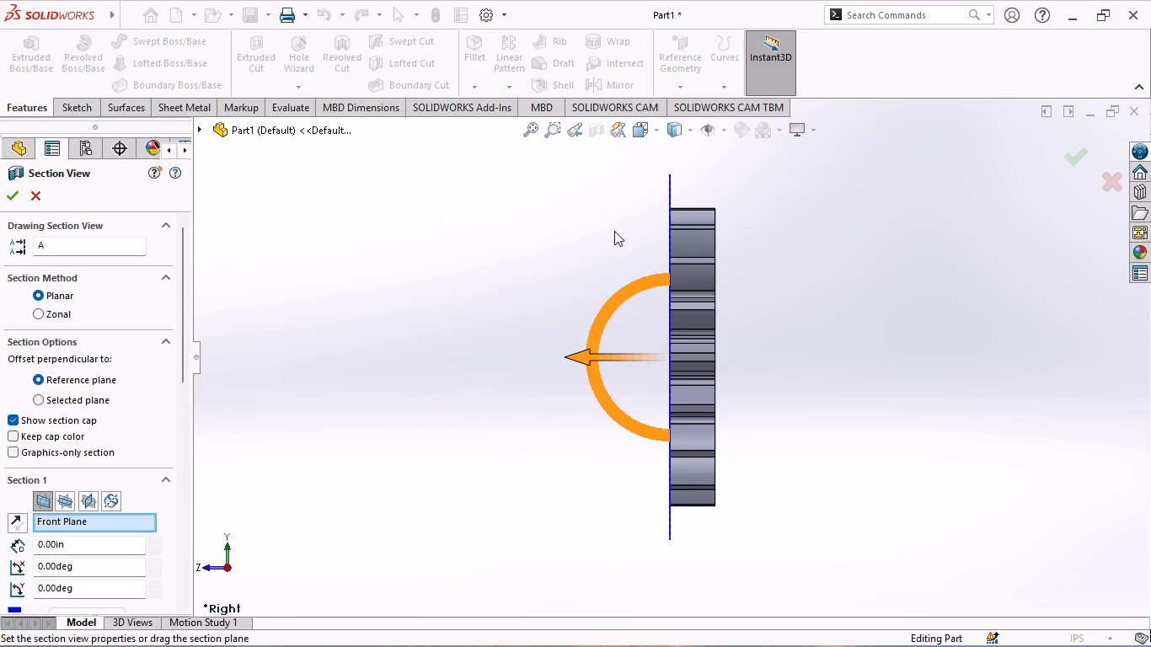
left_click(625, 286)
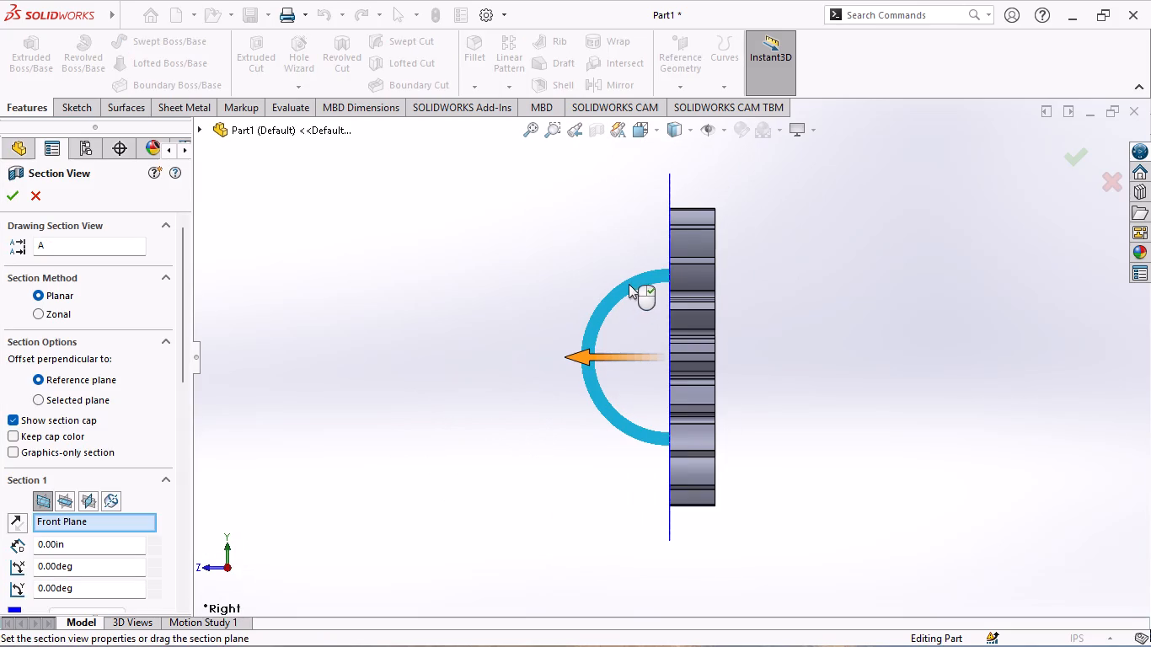
left_click(65, 501)
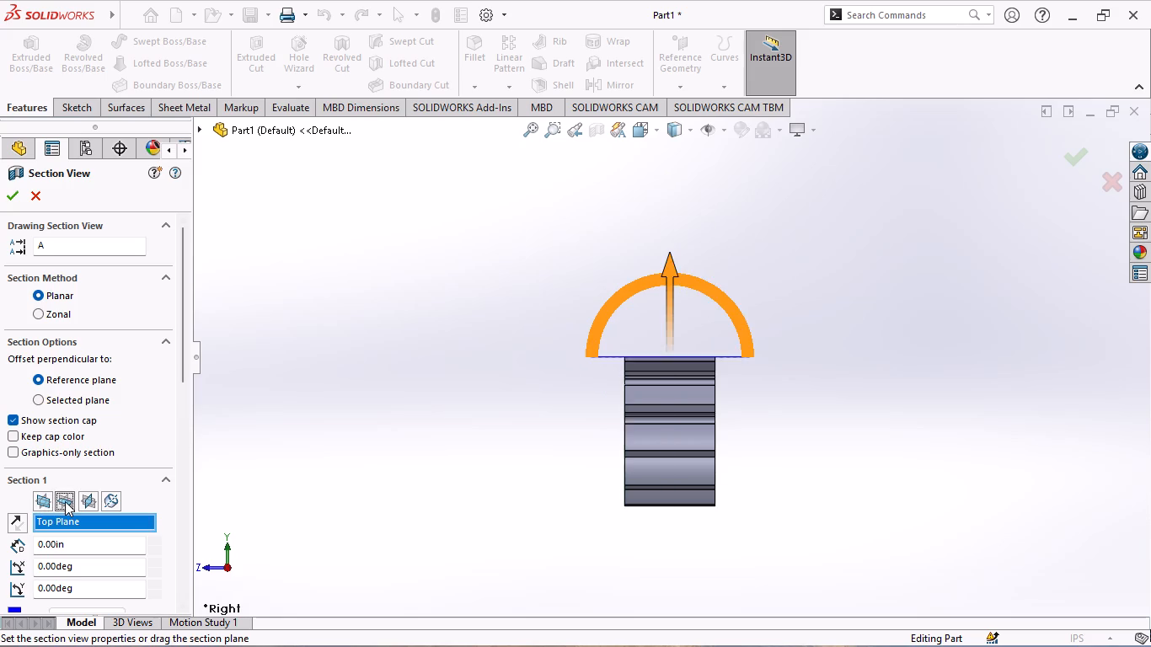
left_click(85, 499)
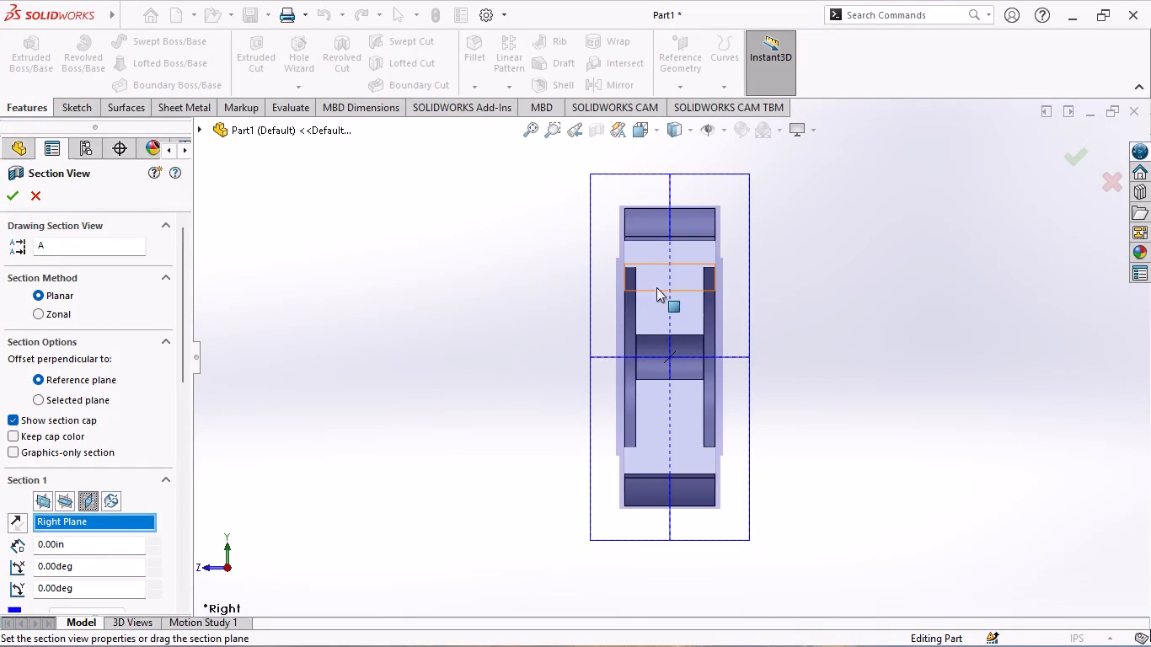
Examine the bore and both face recesses in the Right Plane section preview from several angles, and close it without keeping the section.
middle_click_drag(533, 297, 555, 293)
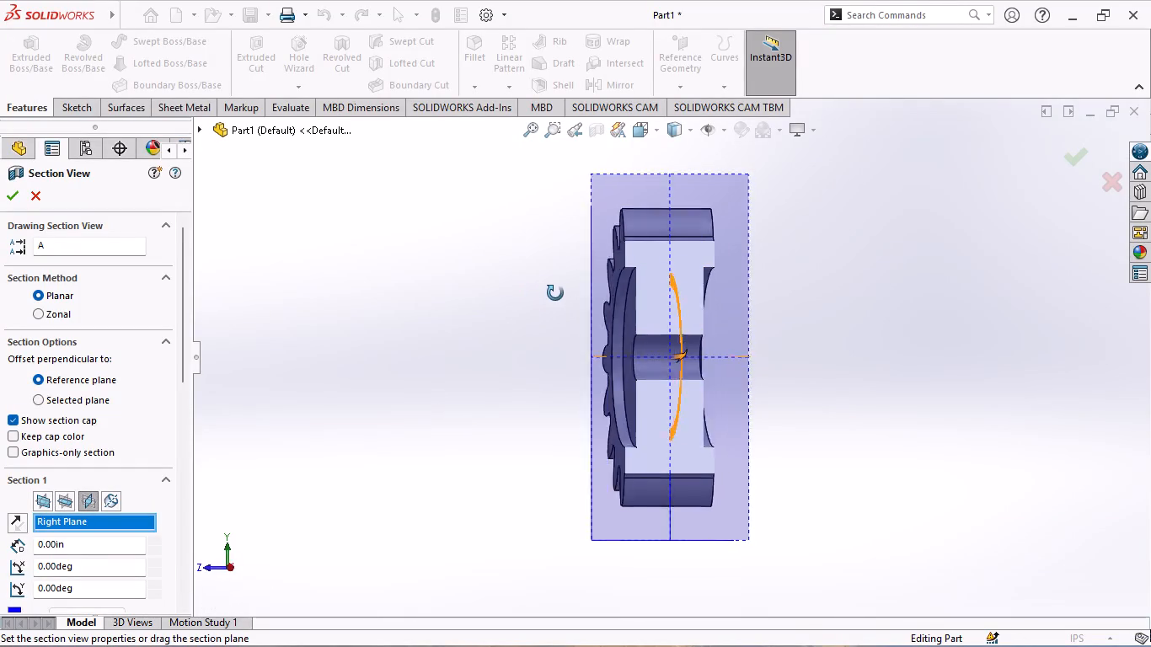
middle_click_drag(555, 293, 522, 282)
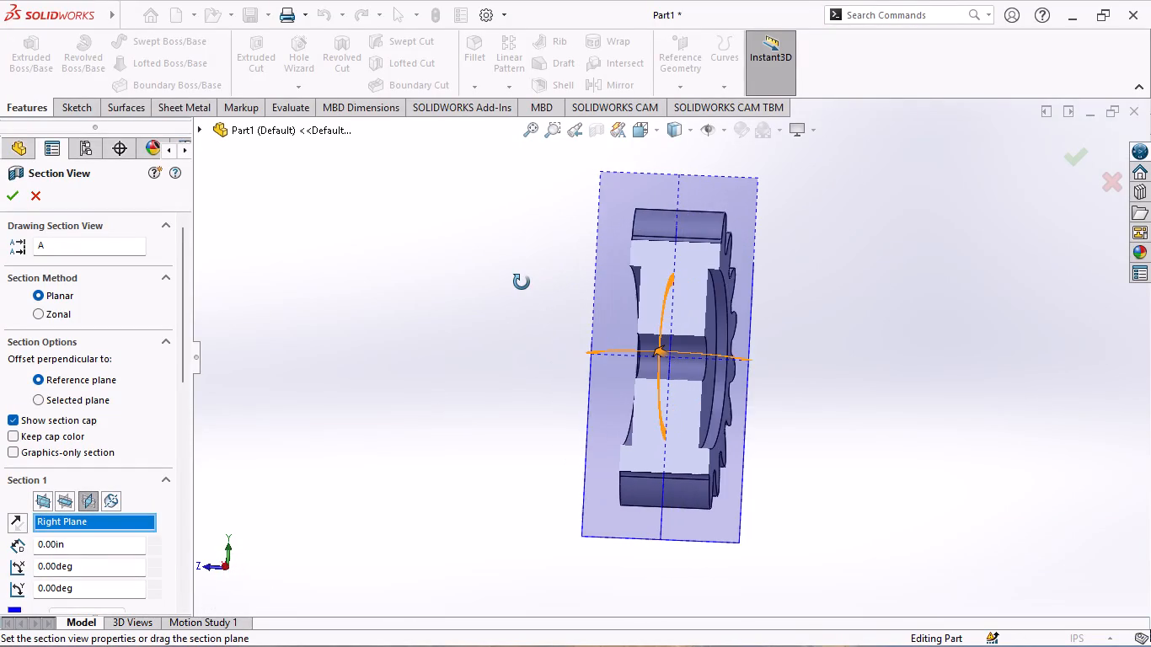
middle_click_drag(522, 282, 533, 323)
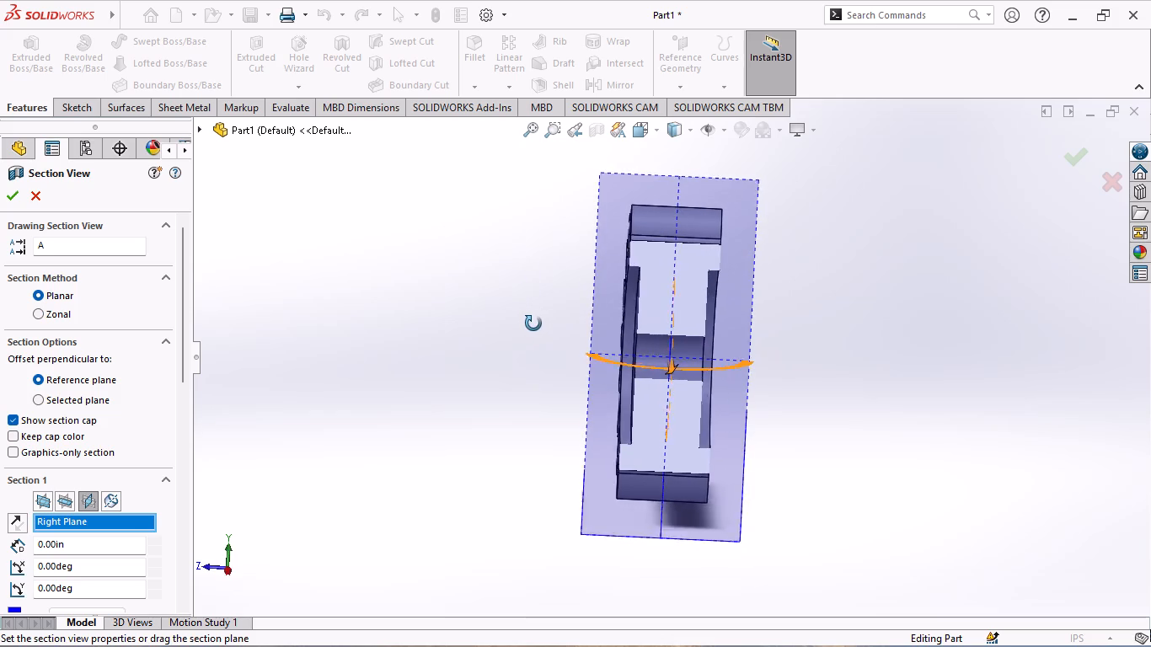
middle_click_drag(533, 323, 532, 314)
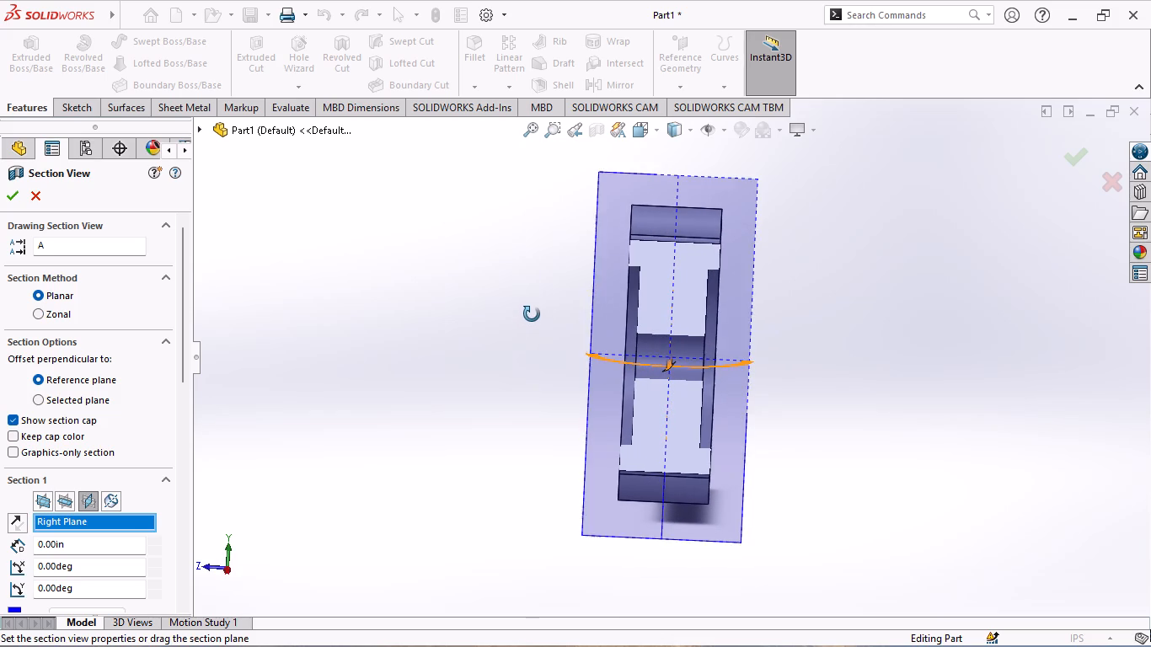
middle_click_drag(532, 314, 544, 314)
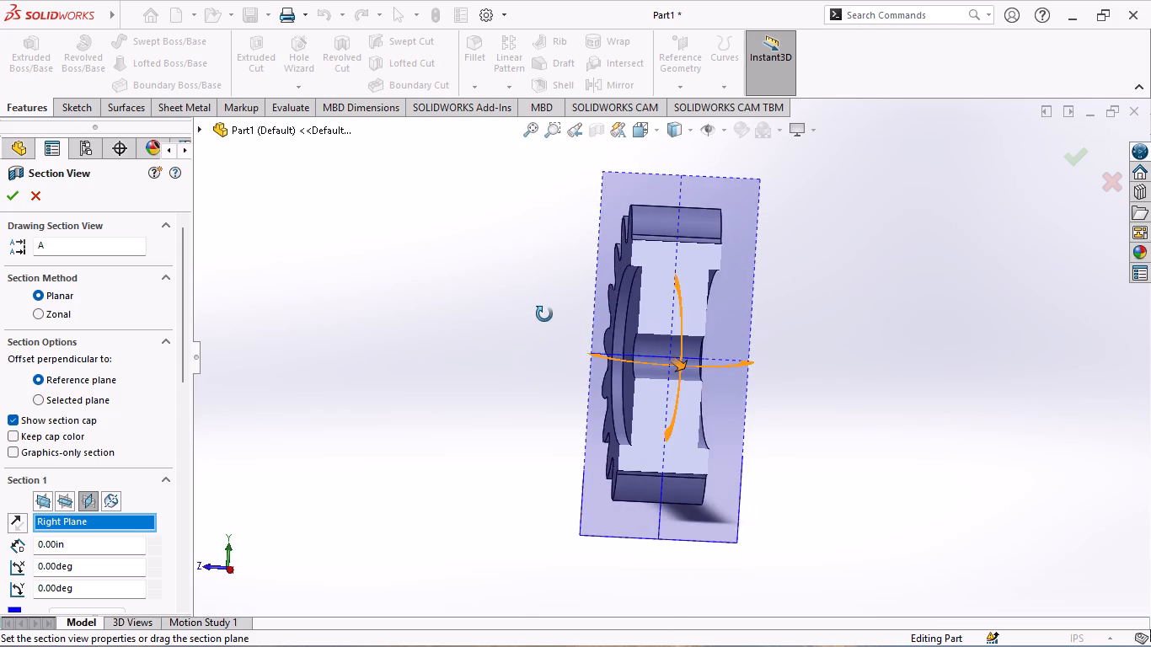
middle_click_drag(544, 314, 534, 297)
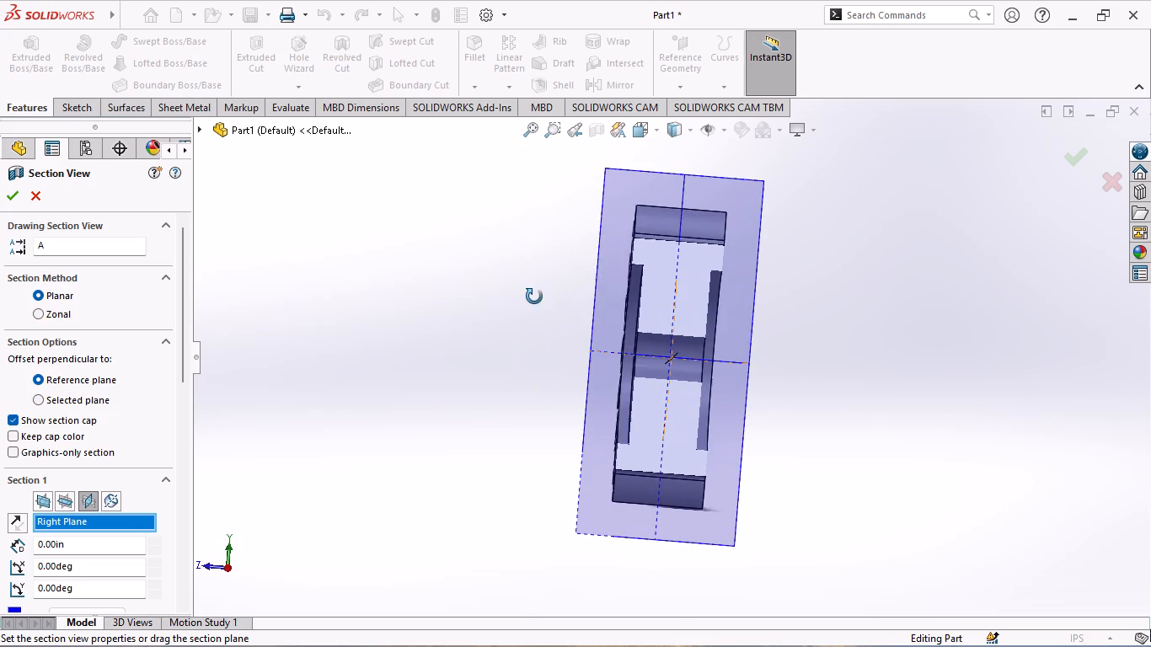
middle_click_drag(534, 297, 652, 291)
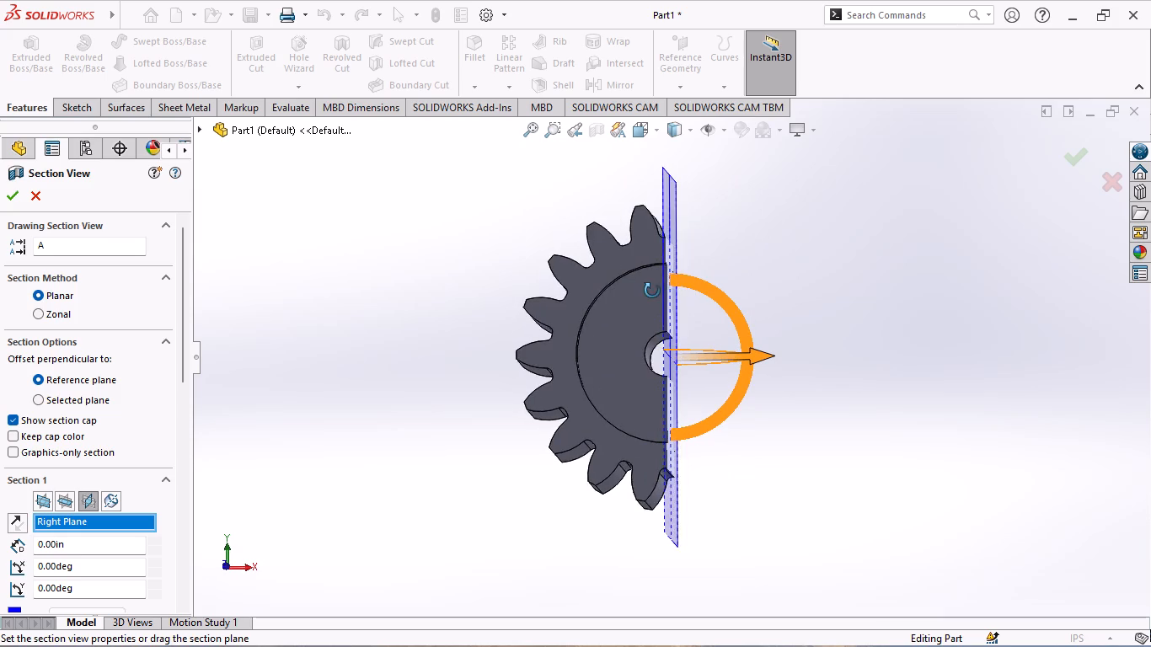
middle_click_drag(652, 291, 656, 291)
scroll(656, 292, "up", 1)
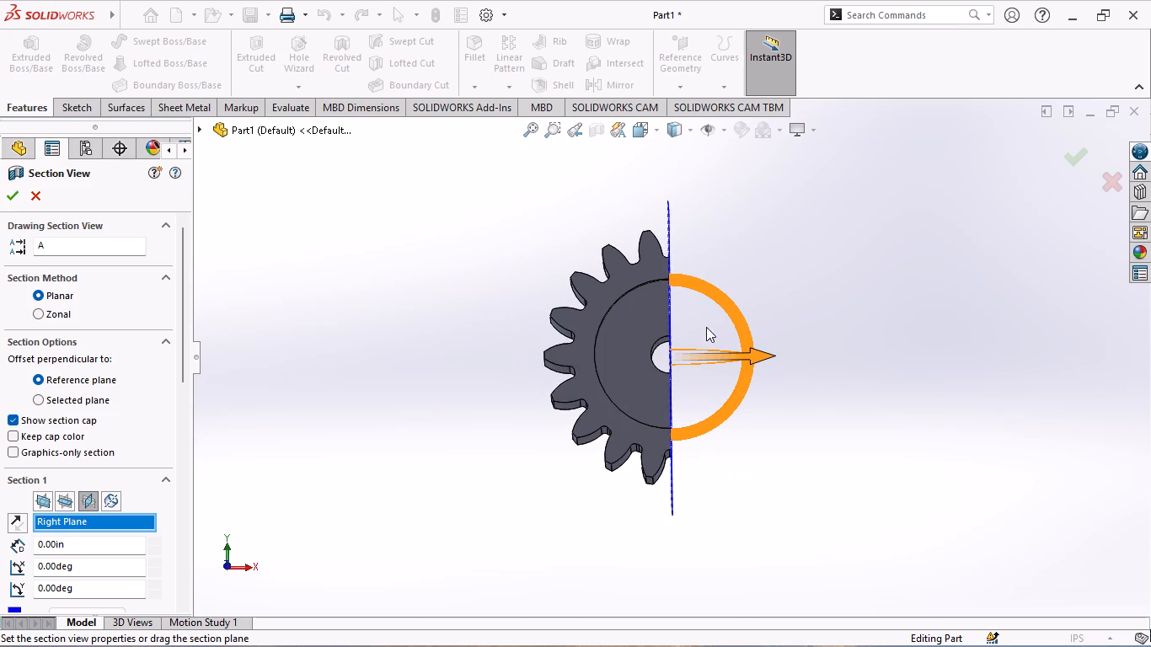
middle_click_drag(506, 307, 399, 308)
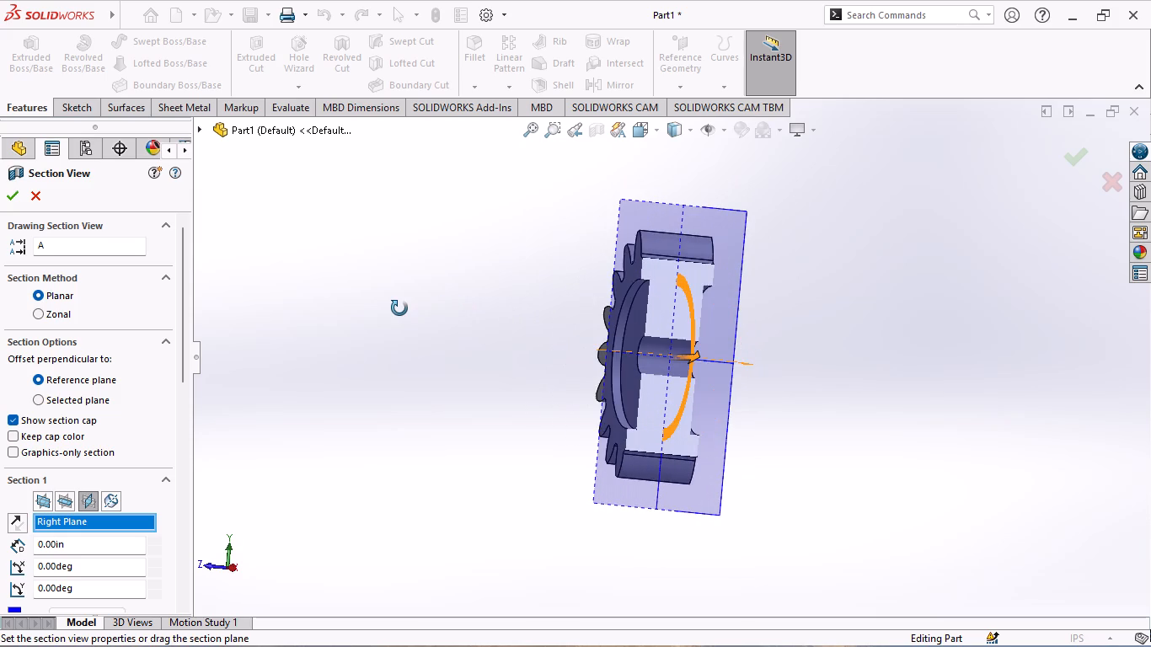
middle_click_drag(399, 308, 426, 297)
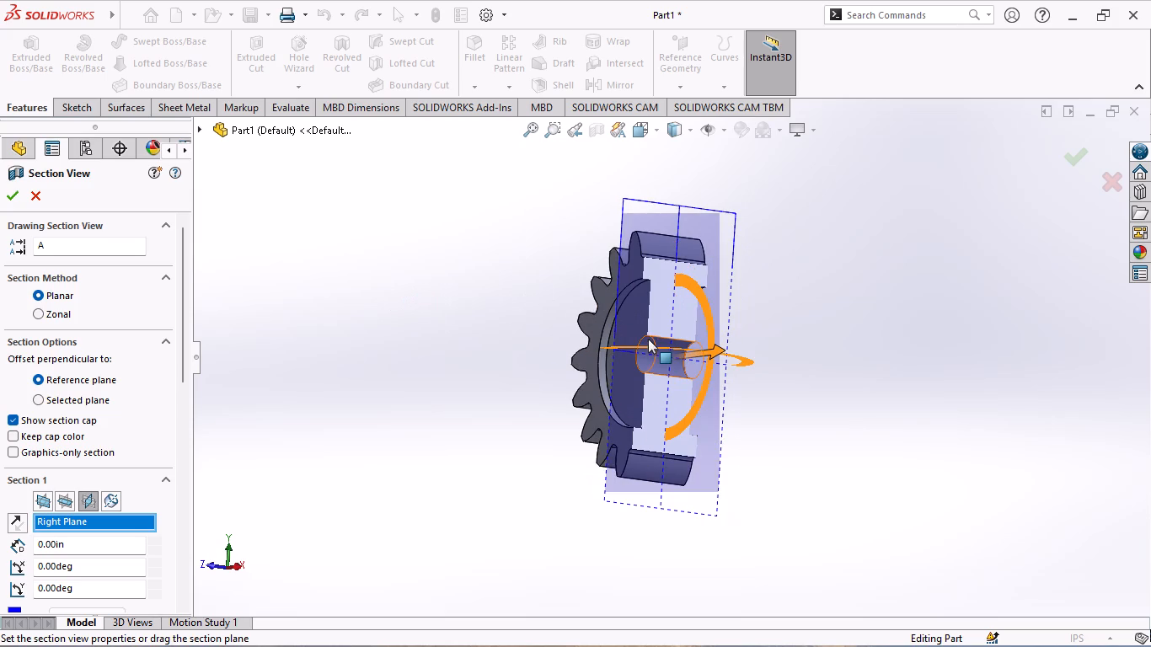
left_click(38, 201)
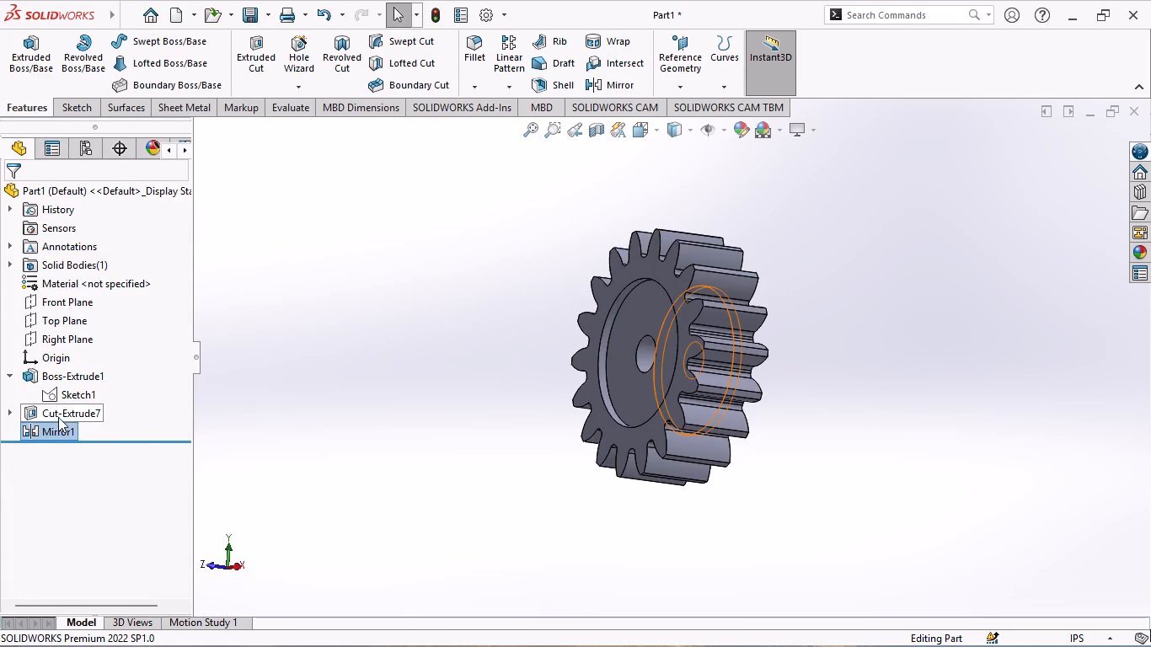
Delete the circular recess cut Cut-Extrude7 together with its dependent mirror feature, keeping the recess sketch.
left_click(316, 407)
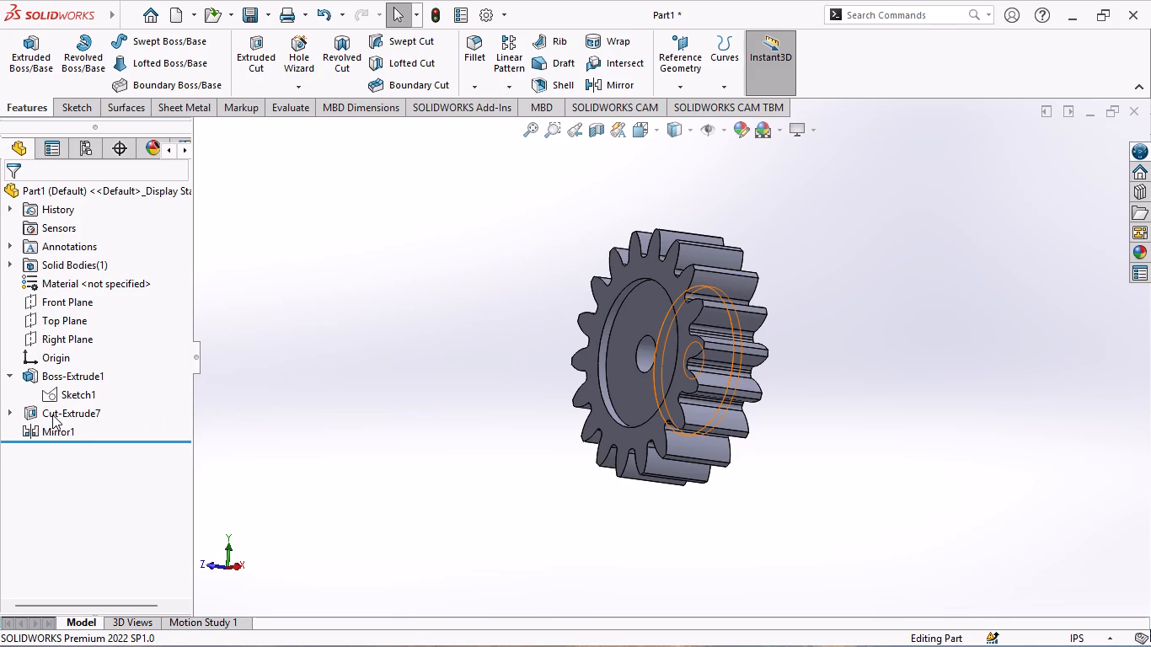
right_click(52, 414)
left_click(74, 384)
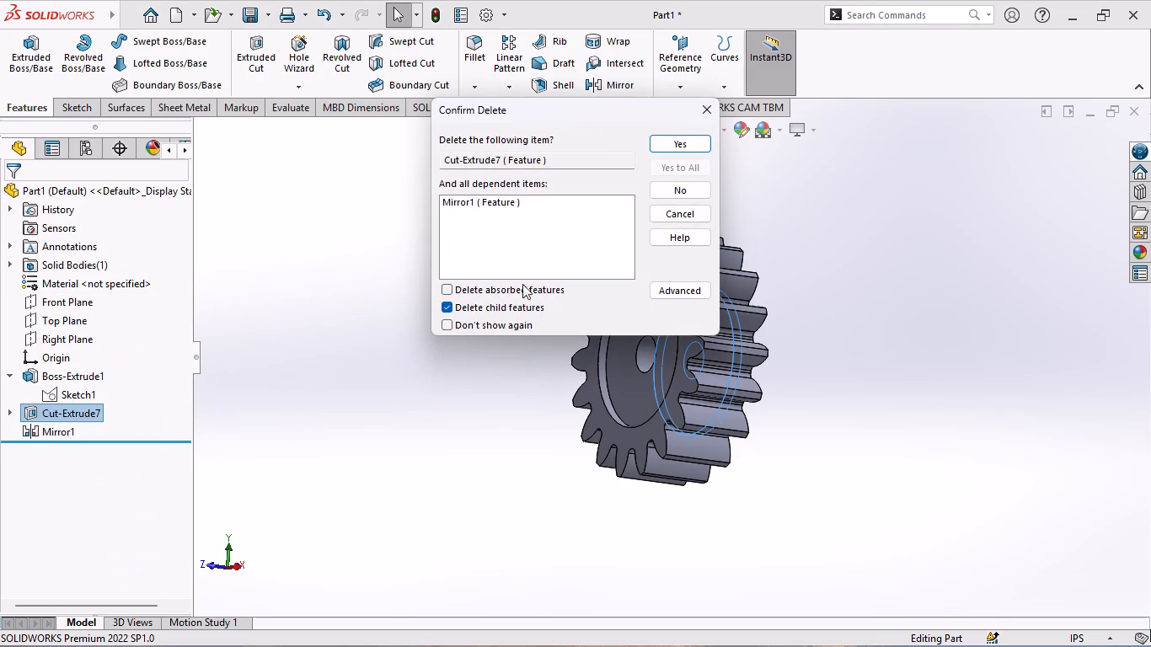
left_click(687, 145)
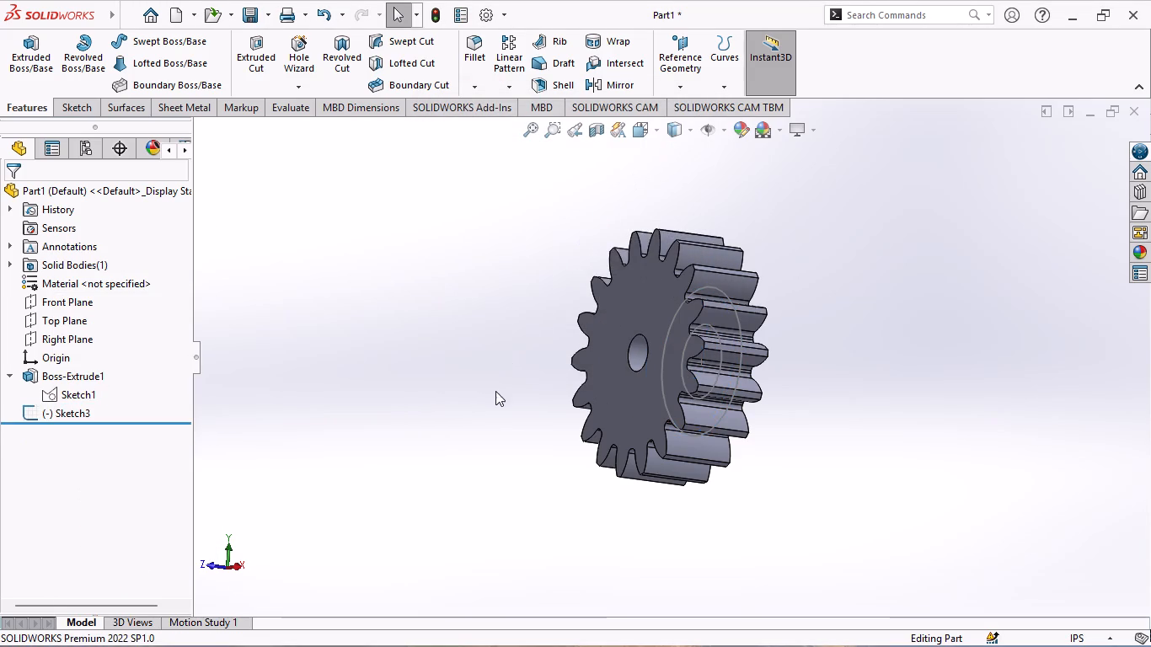
right_click(59, 410)
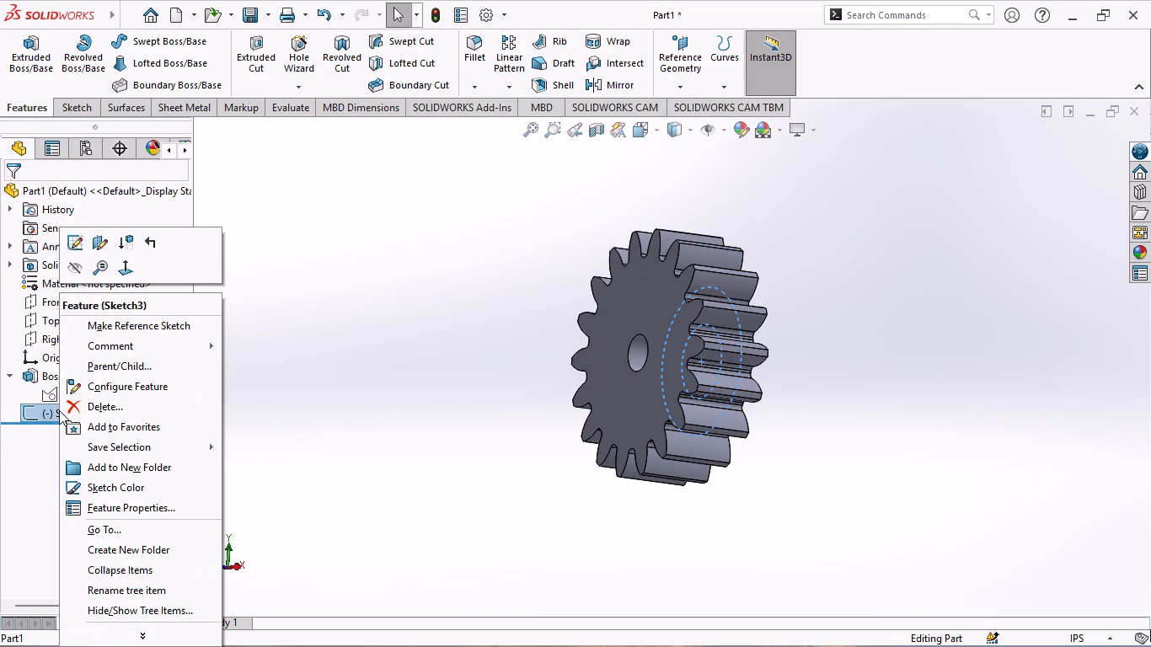
left_click(415, 339)
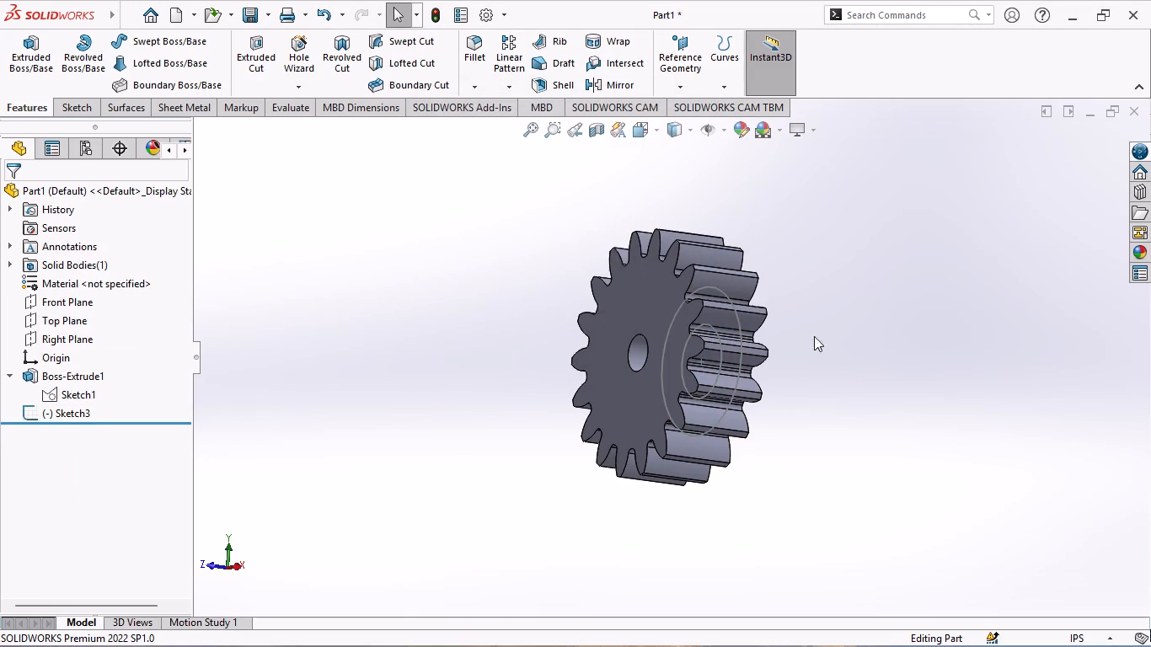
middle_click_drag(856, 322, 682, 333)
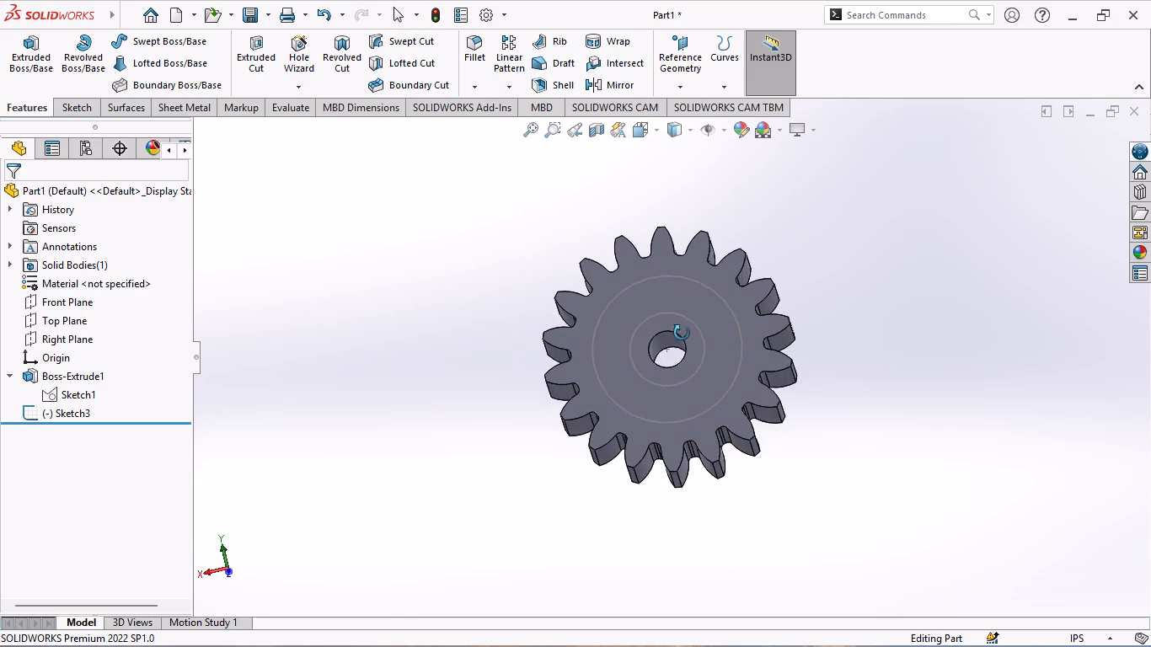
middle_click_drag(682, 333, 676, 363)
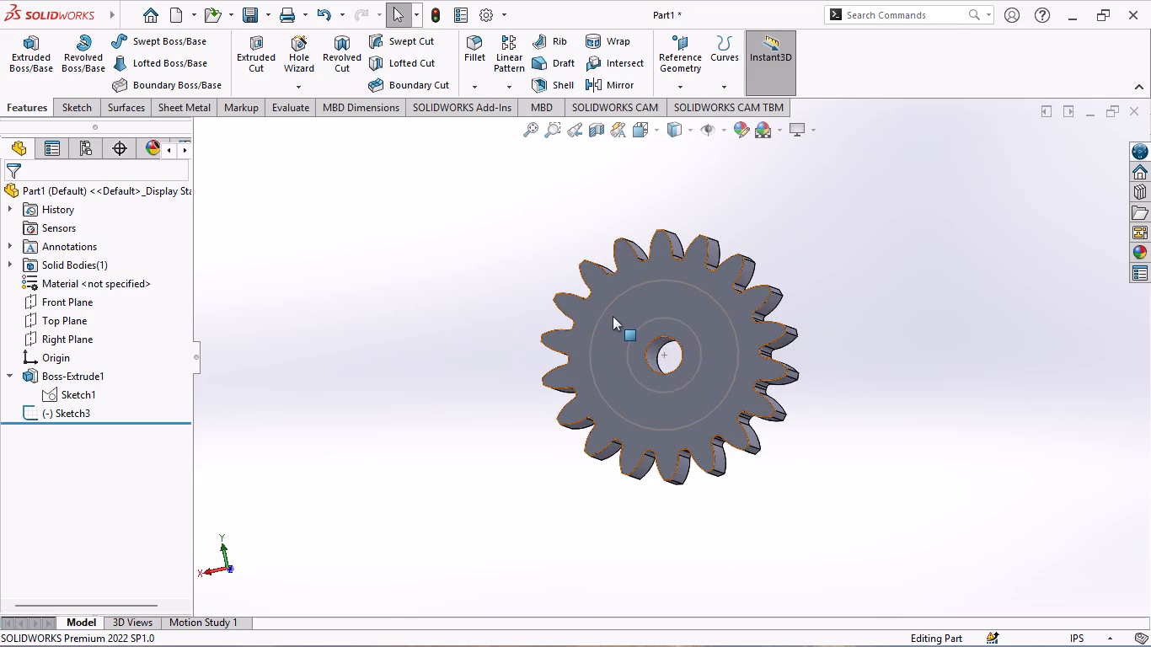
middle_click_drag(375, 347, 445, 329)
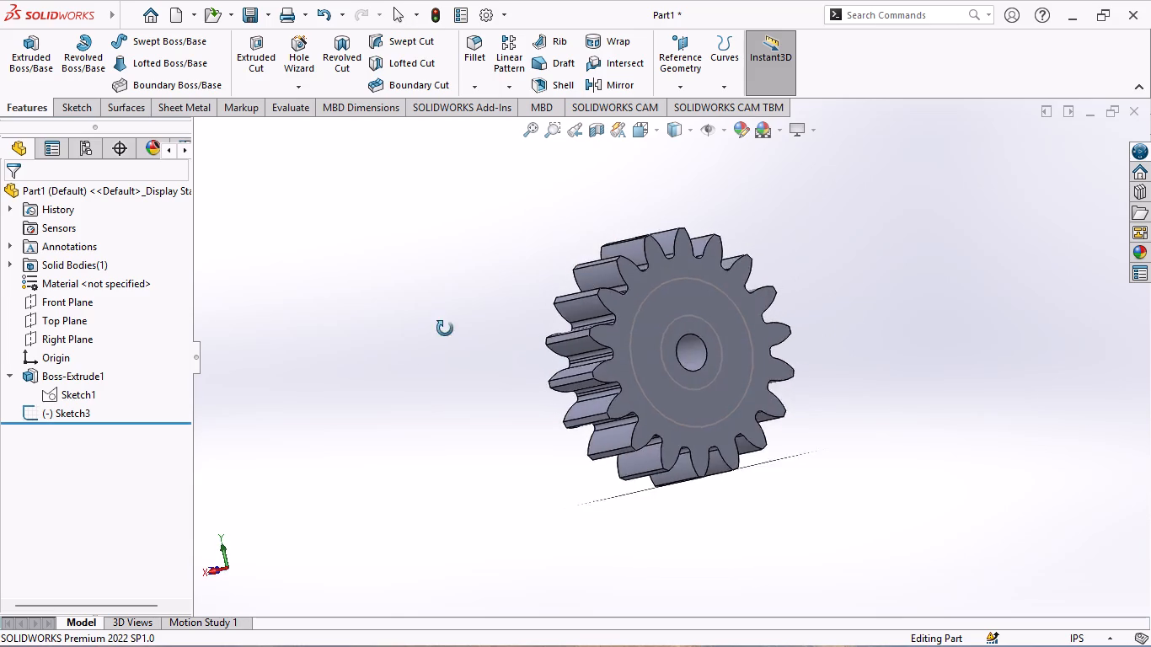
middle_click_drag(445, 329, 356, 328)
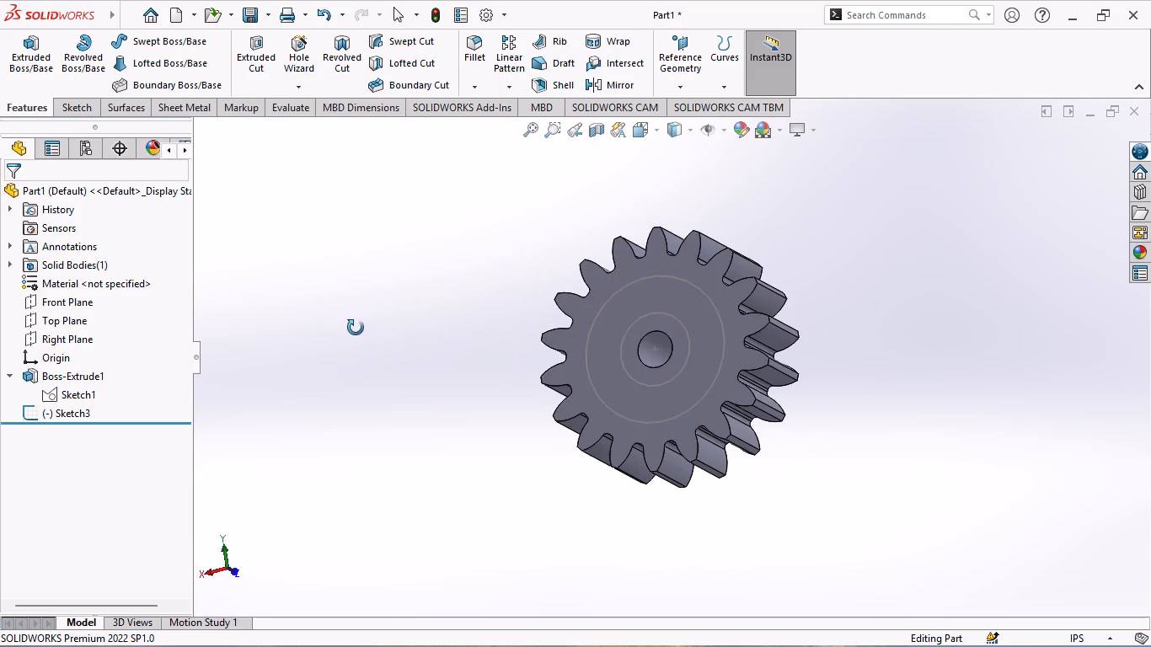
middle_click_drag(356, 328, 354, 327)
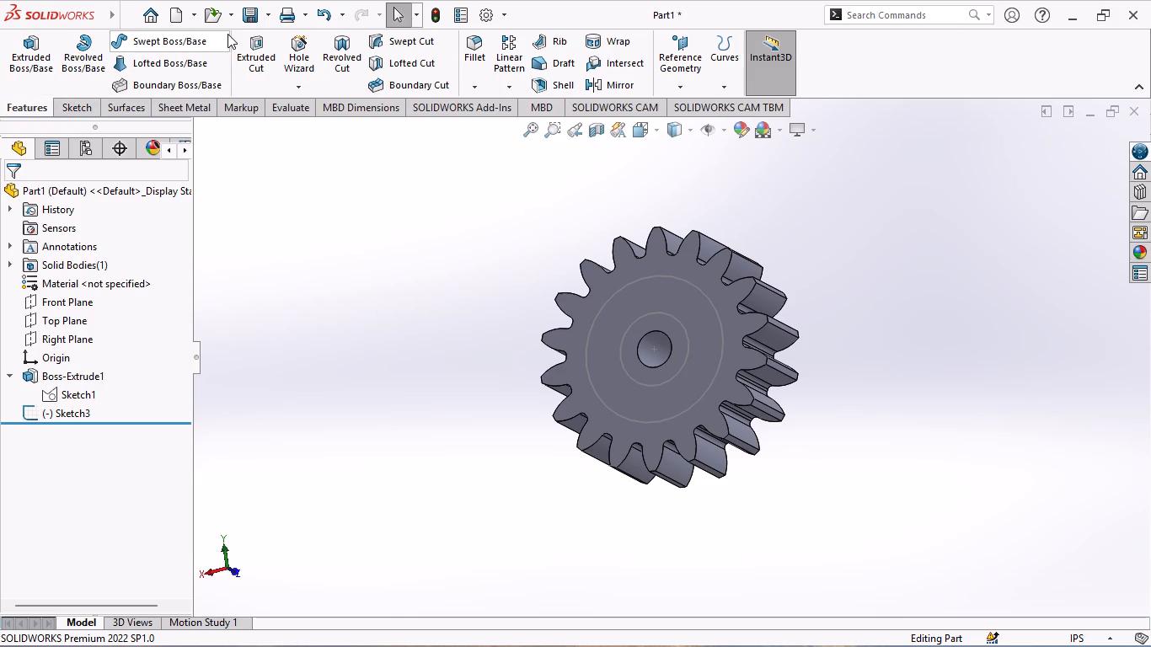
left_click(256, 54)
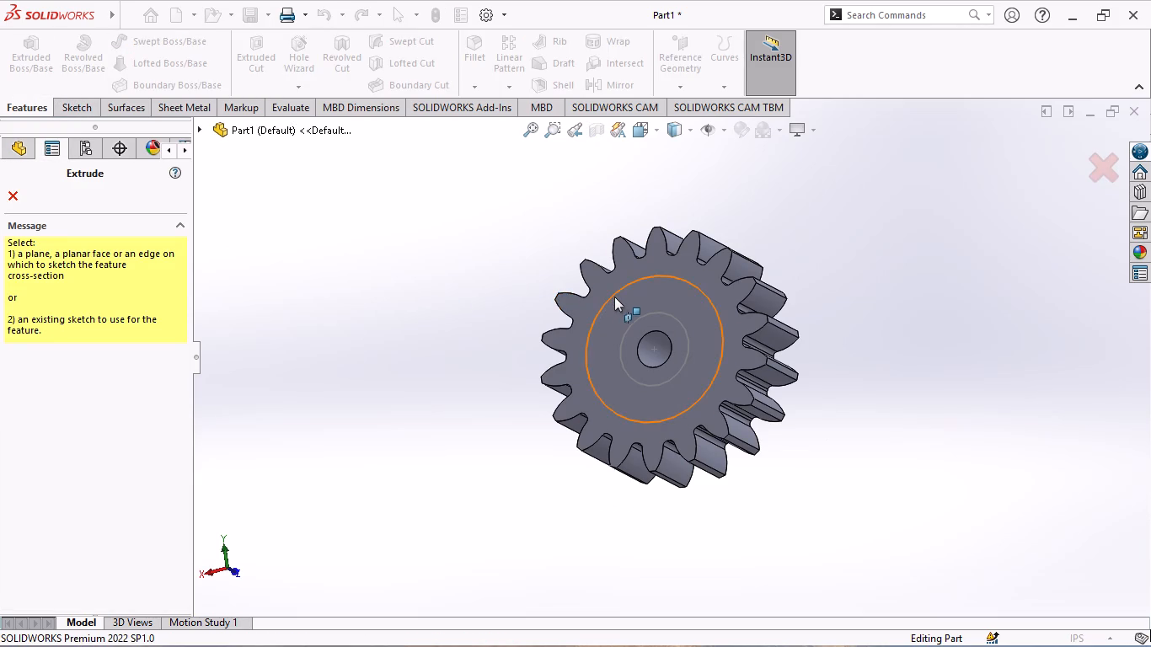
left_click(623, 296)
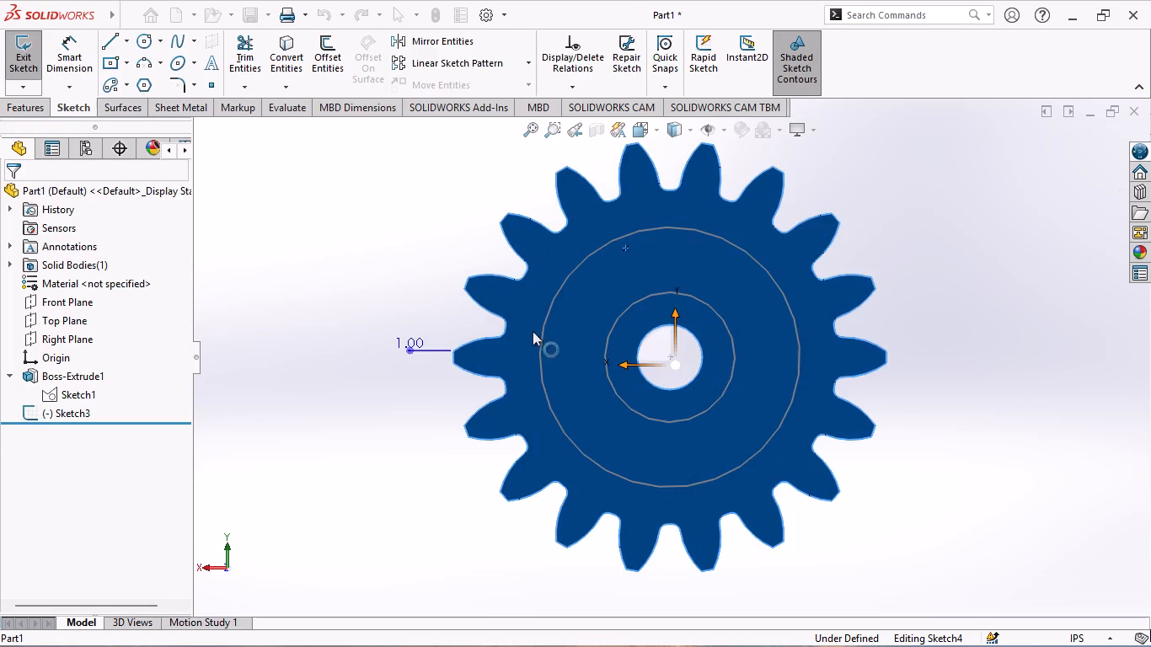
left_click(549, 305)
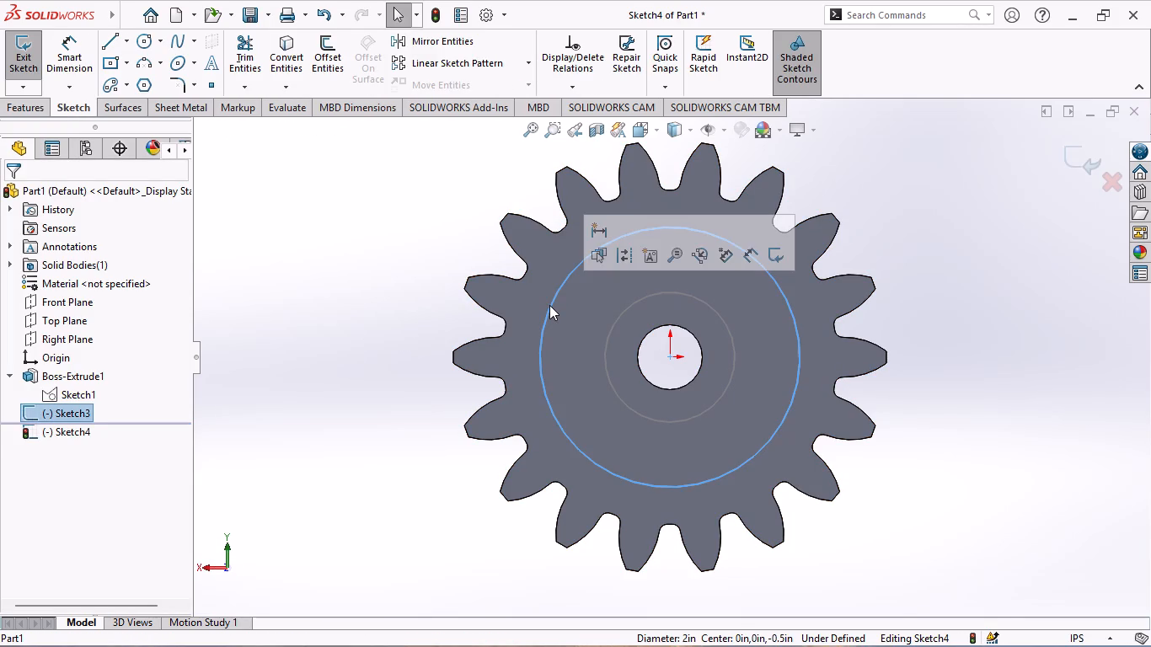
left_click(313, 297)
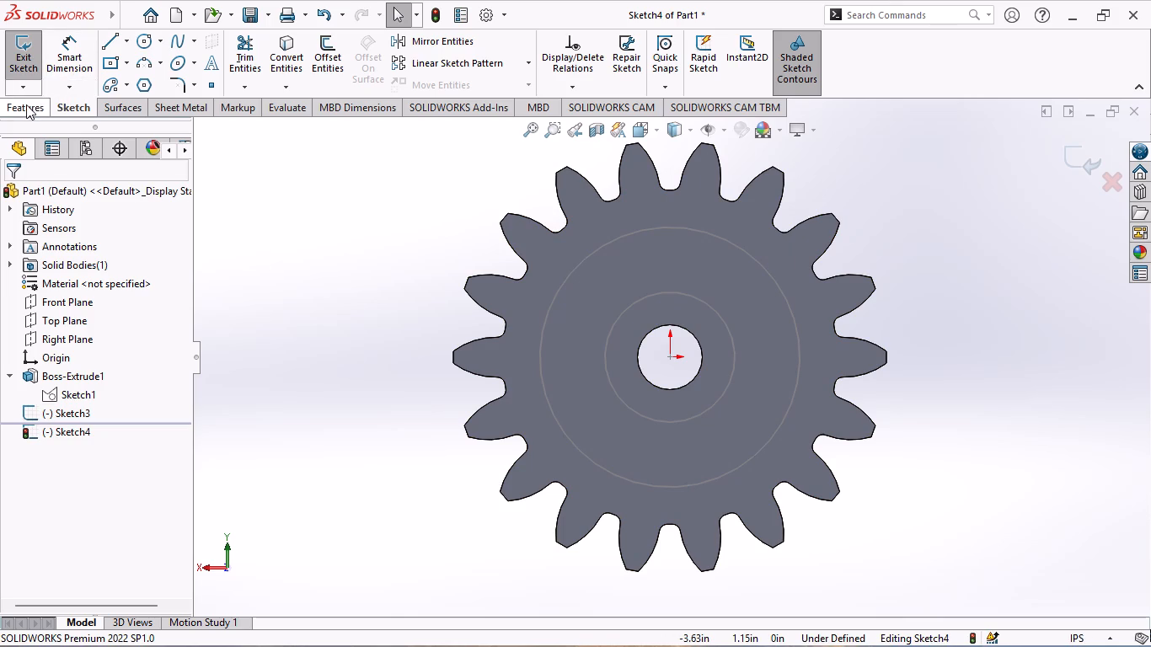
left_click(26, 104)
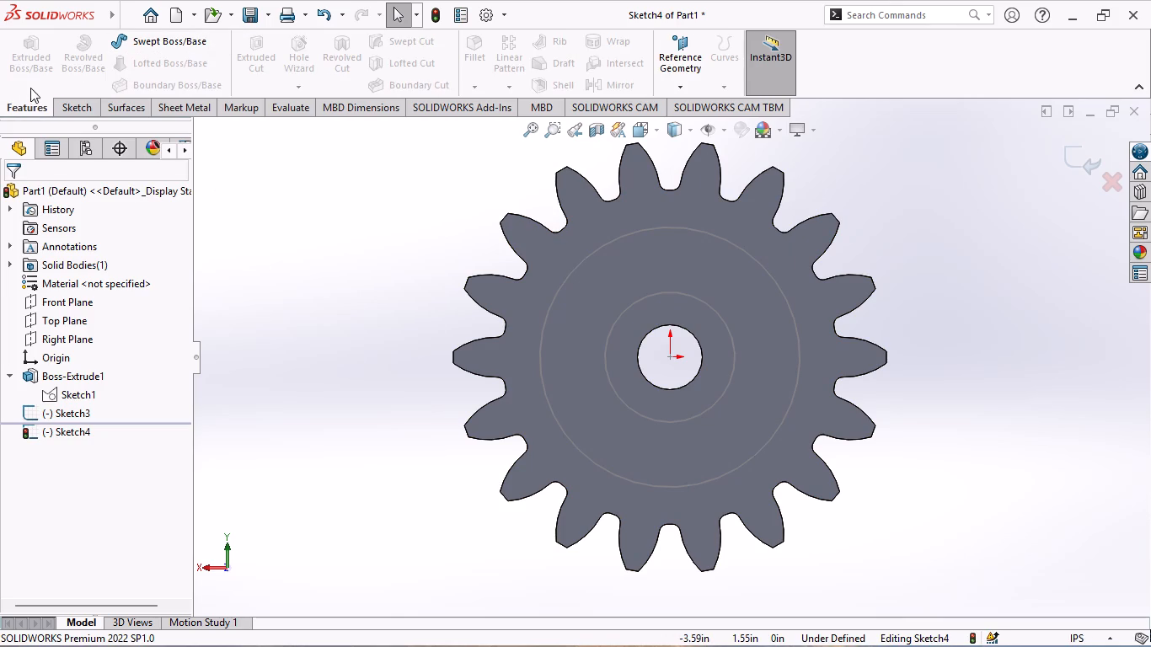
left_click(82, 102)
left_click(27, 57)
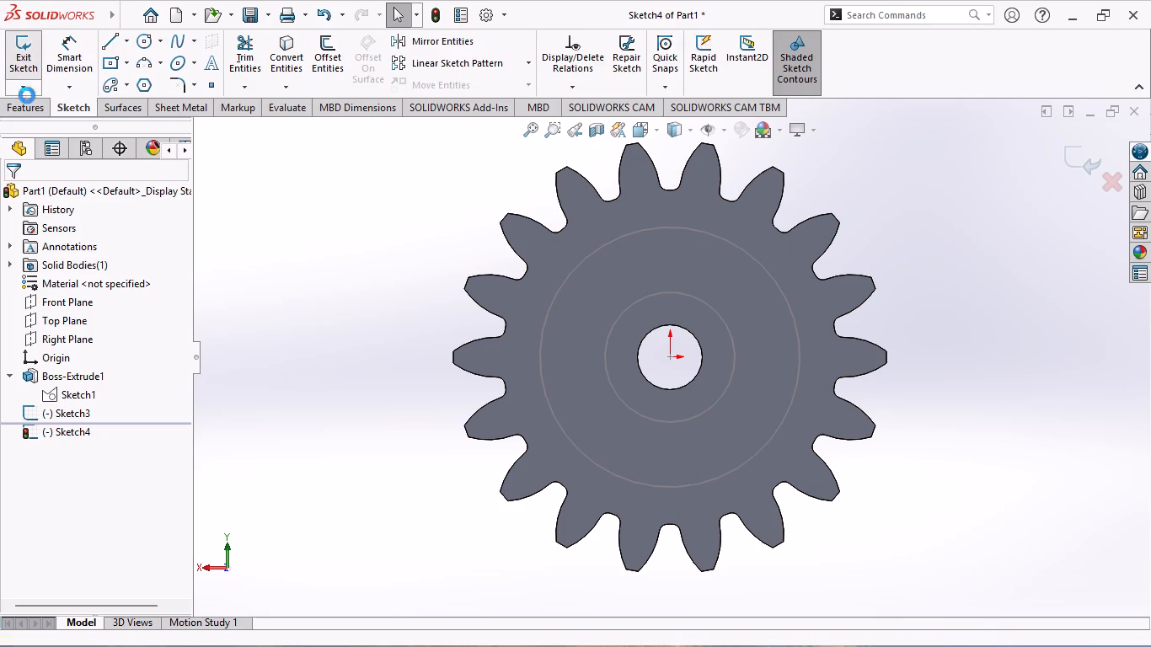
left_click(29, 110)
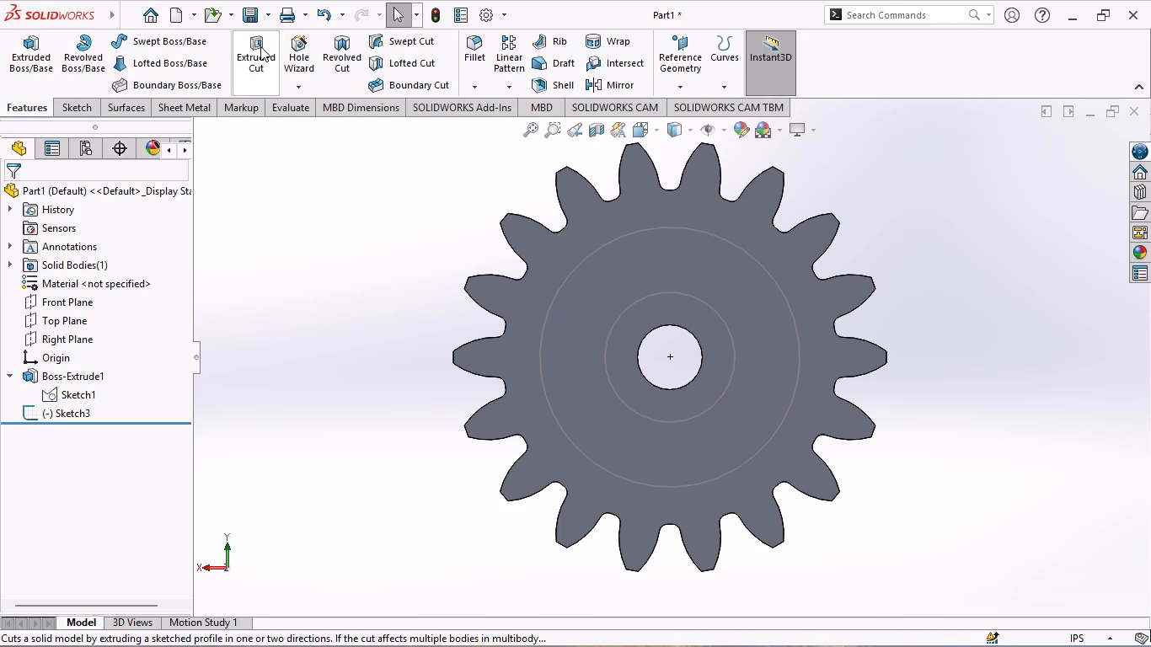
Extrude-cut only the ring region between the two circles of the recess sketch, Mid Plane with a depth of 0.25 in.
left_click(260, 46)
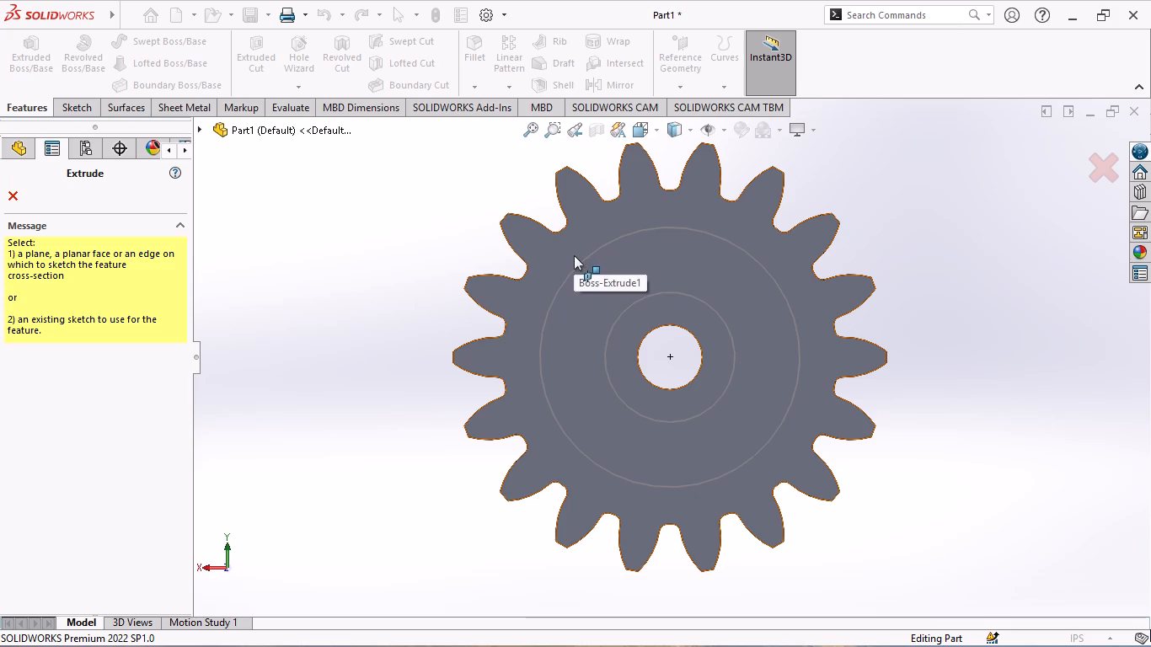
left_click(577, 261)
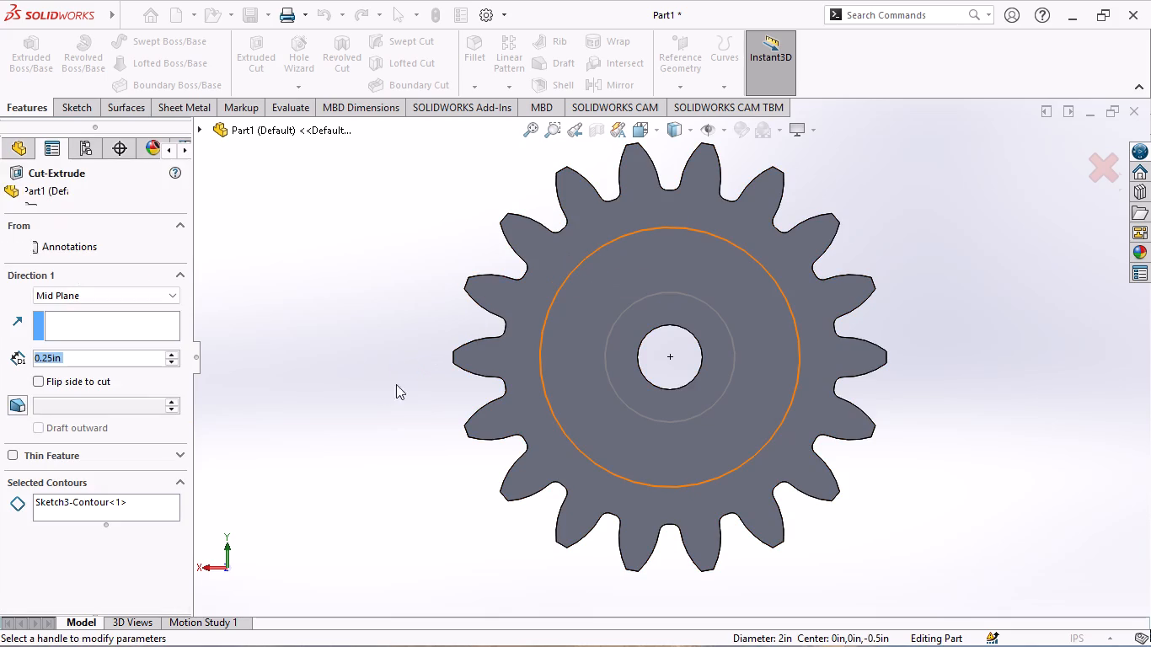
left_click(110, 511)
right_click(110, 511)
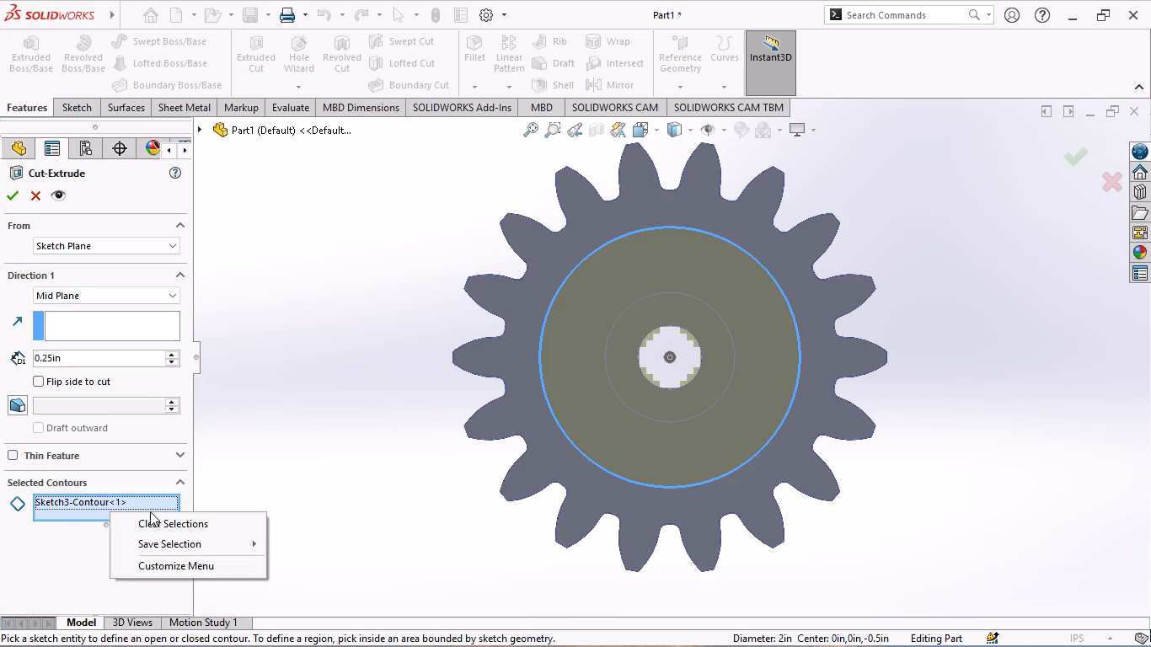
left_click(168, 527)
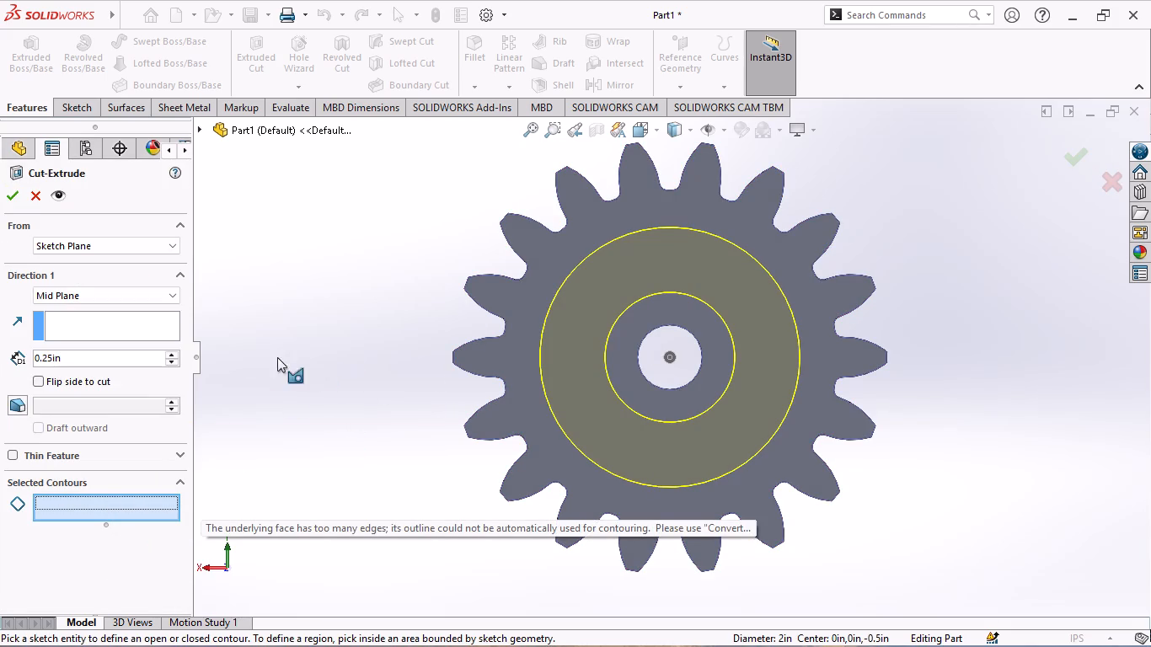
left_click(557, 338)
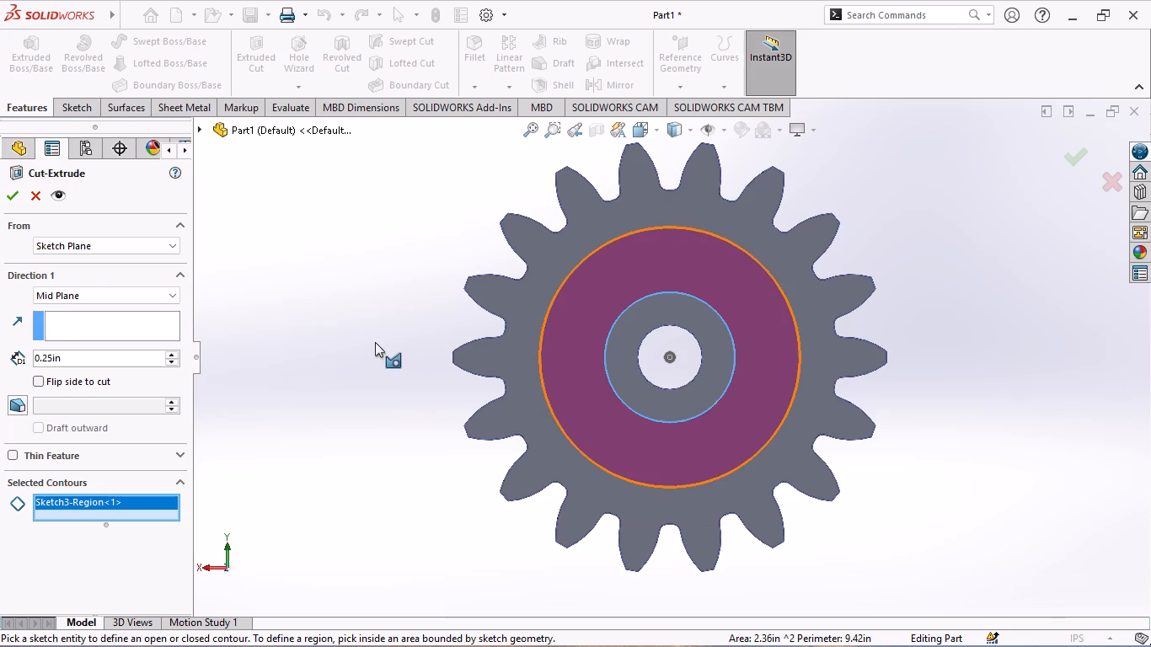
middle_click_drag(375, 342, 424, 344)
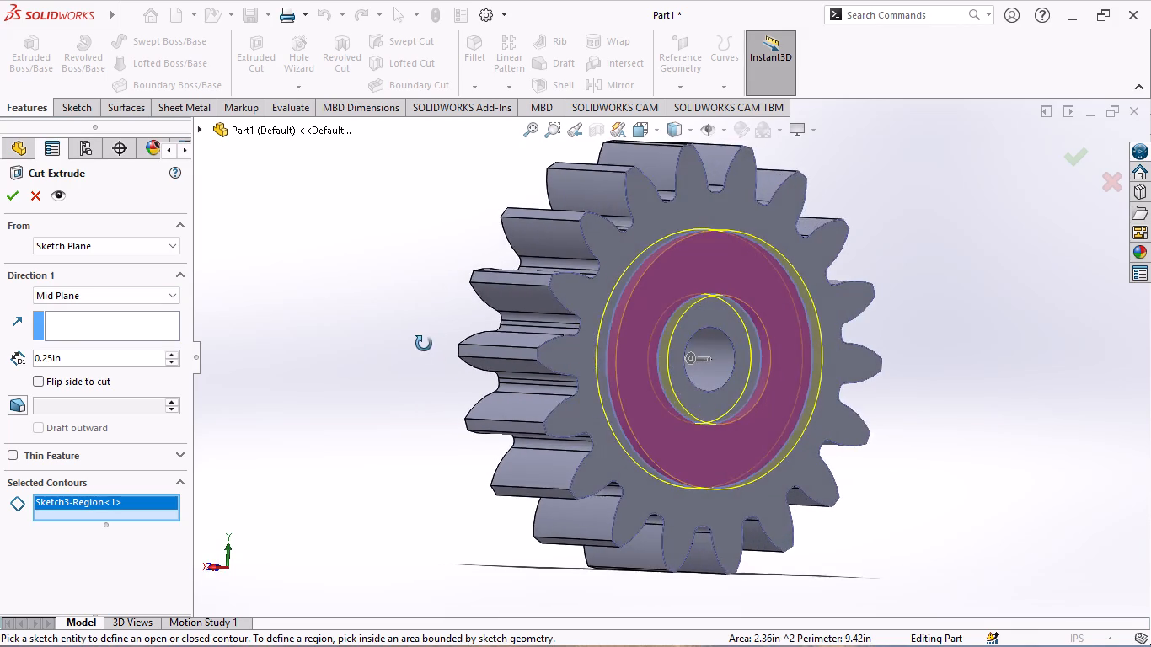
middle_click_drag(424, 344, 361, 318)
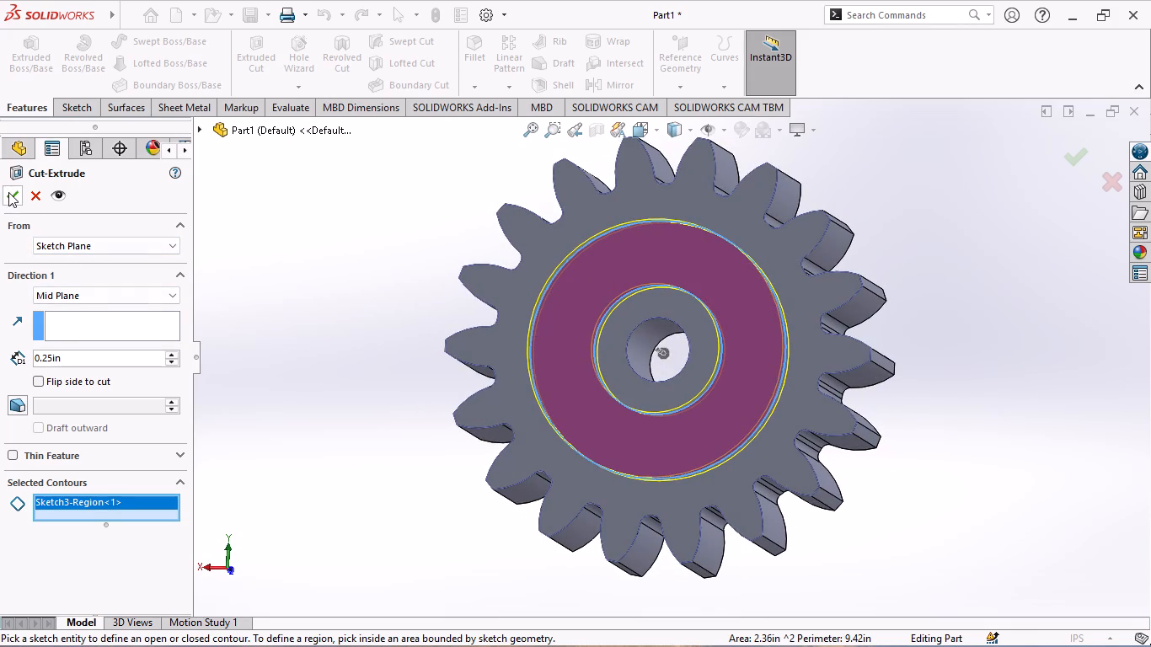
left_click(8, 192)
Mirror the ring-shaped recess cut about the Front Plane onto the gear's opposite end face.
middle_click_drag(303, 296, 354, 301)
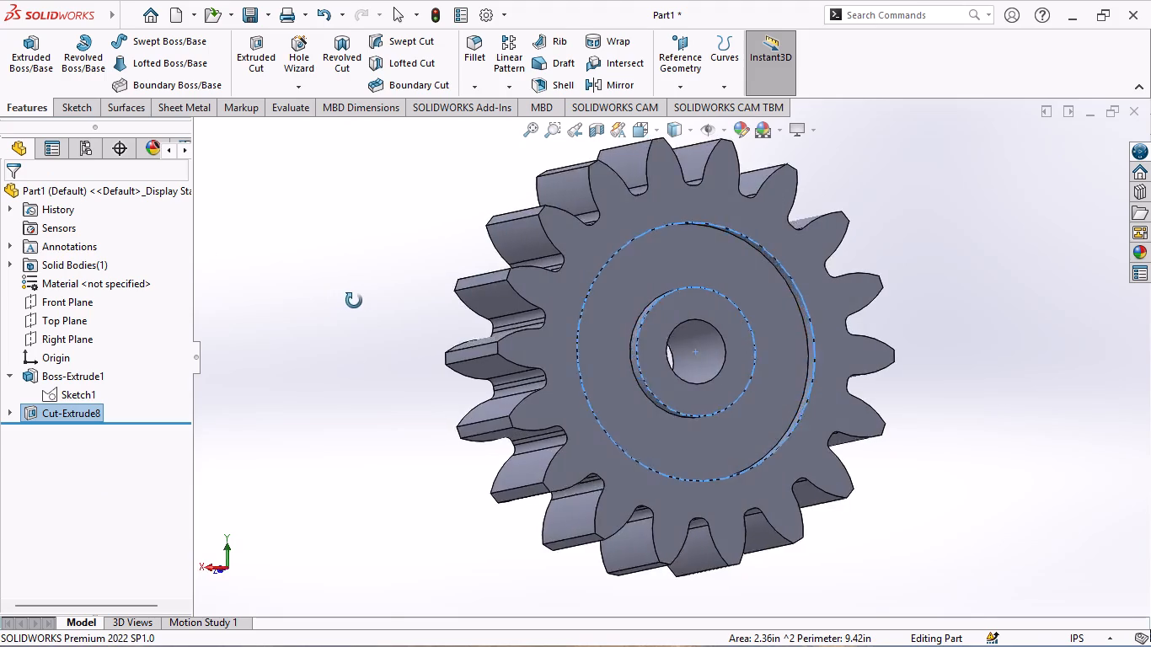
middle_click_drag(354, 301, 310, 366)
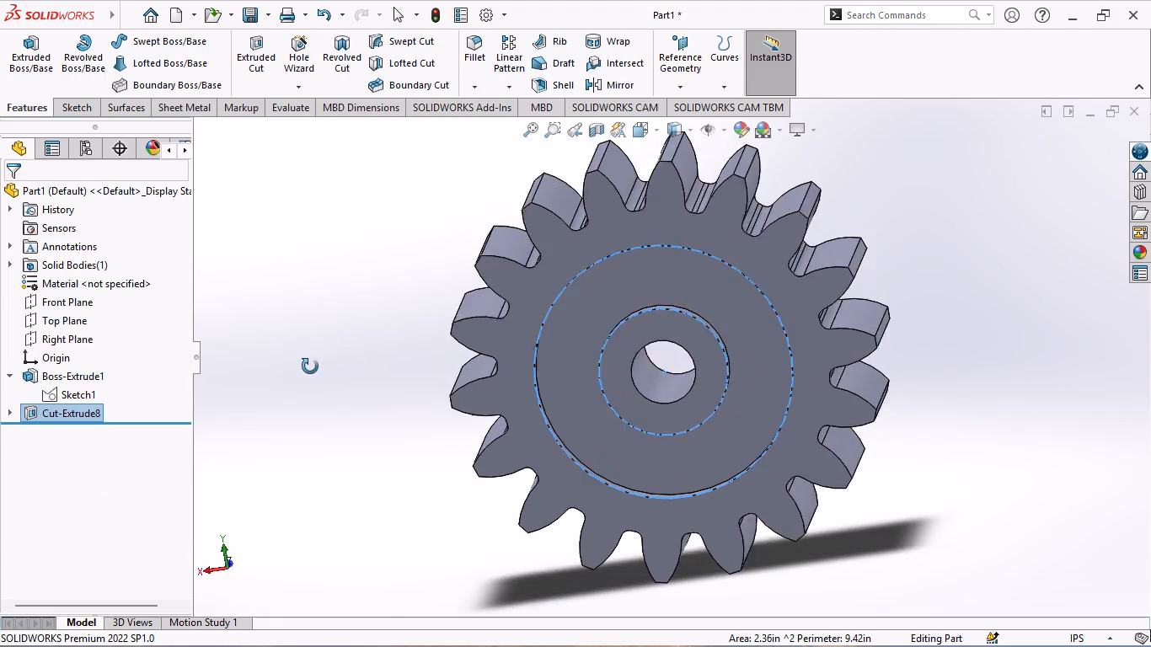
middle_click_drag(310, 366, 298, 377)
middle_click_drag(426, 234, 352, 335)
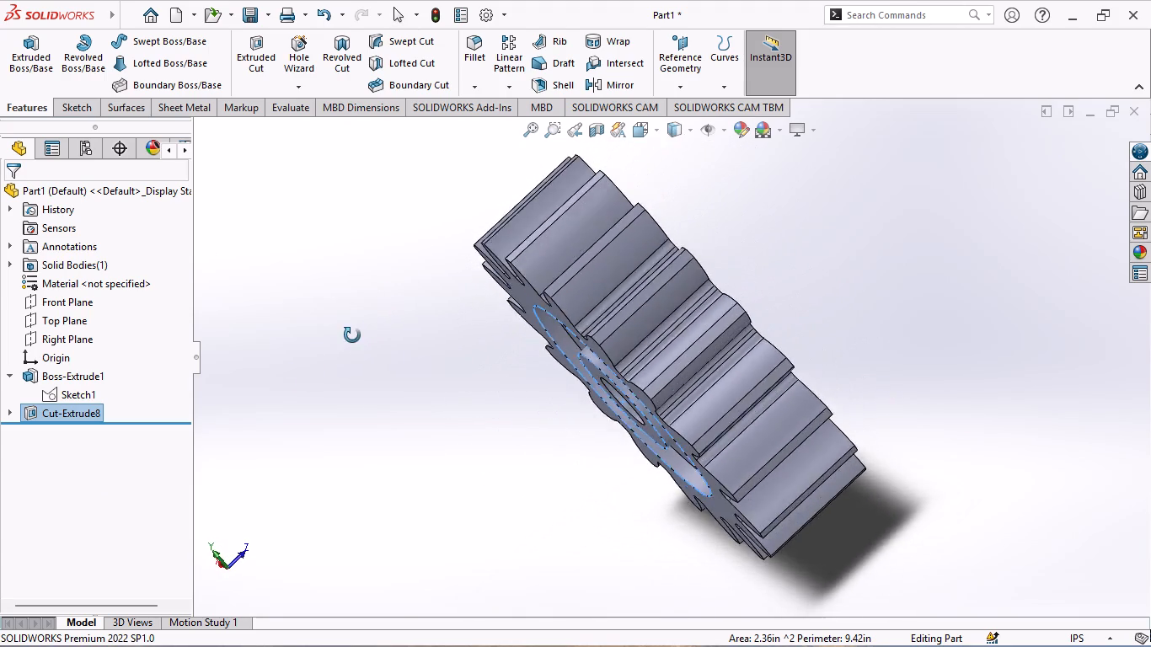
middle_click_drag(352, 335, 343, 301)
left_click(57, 299)
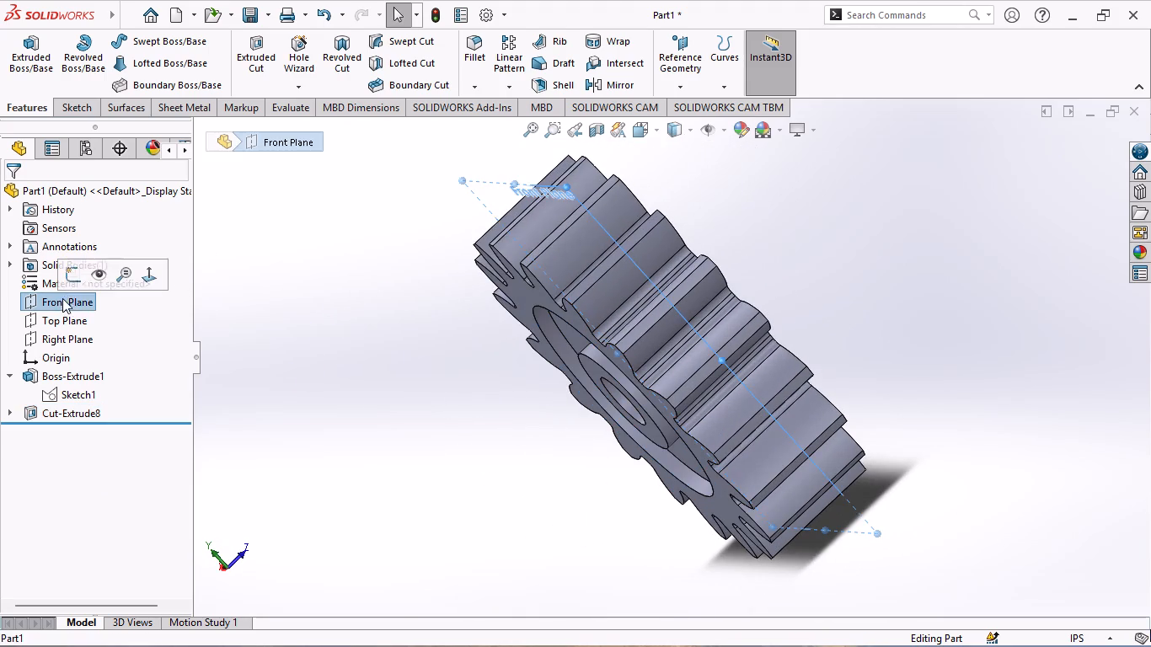
left_click(383, 199)
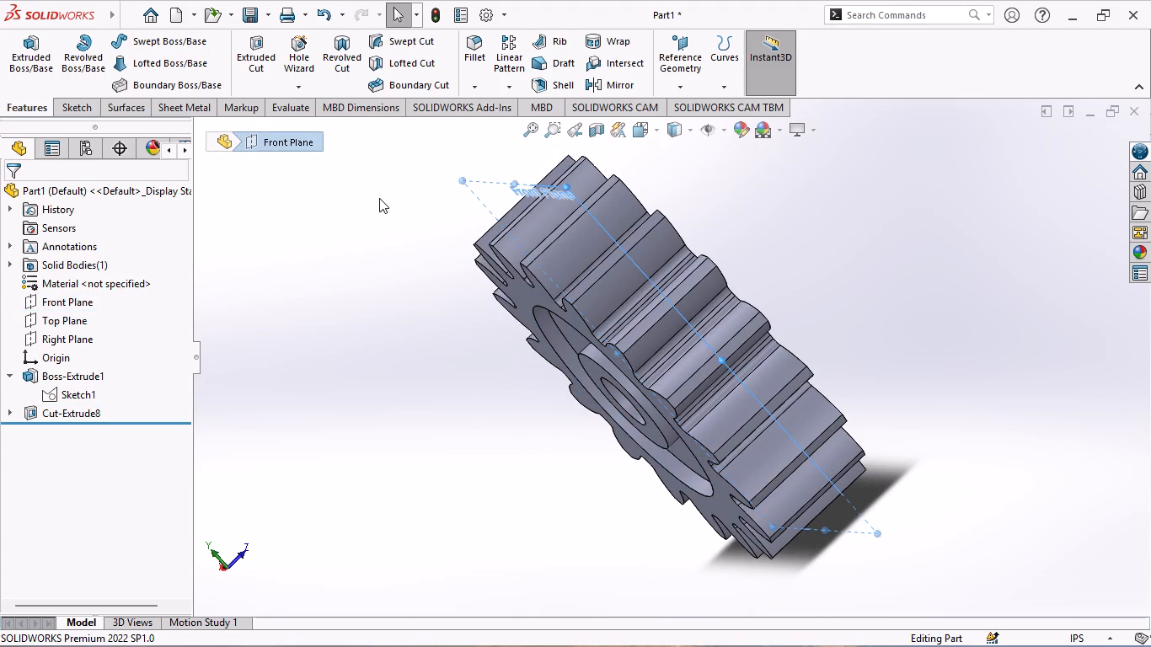
left_click(83, 302)
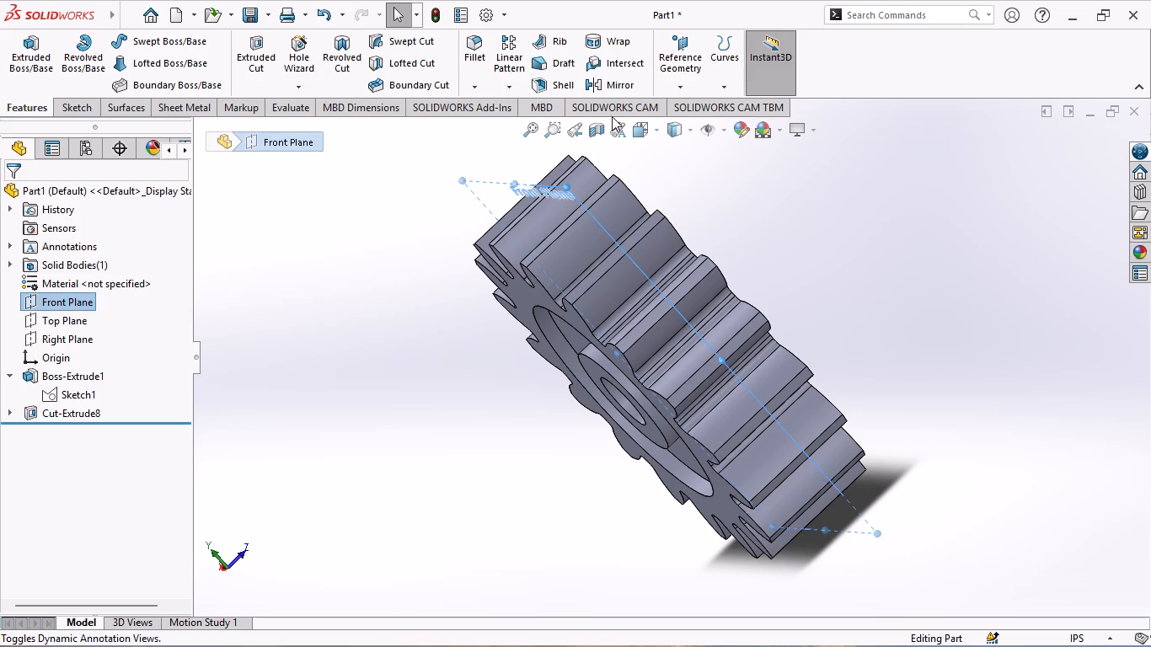
left_click(600, 85)
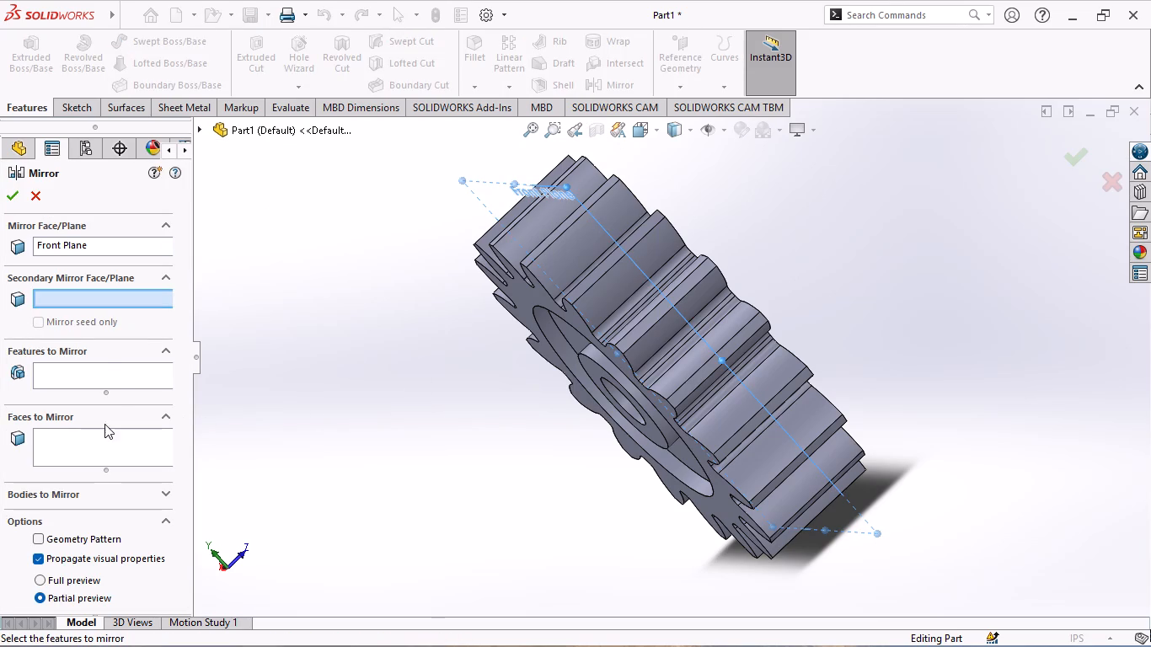
left_click(104, 359)
left_click(104, 370)
middle_click_drag(359, 385, 373, 379)
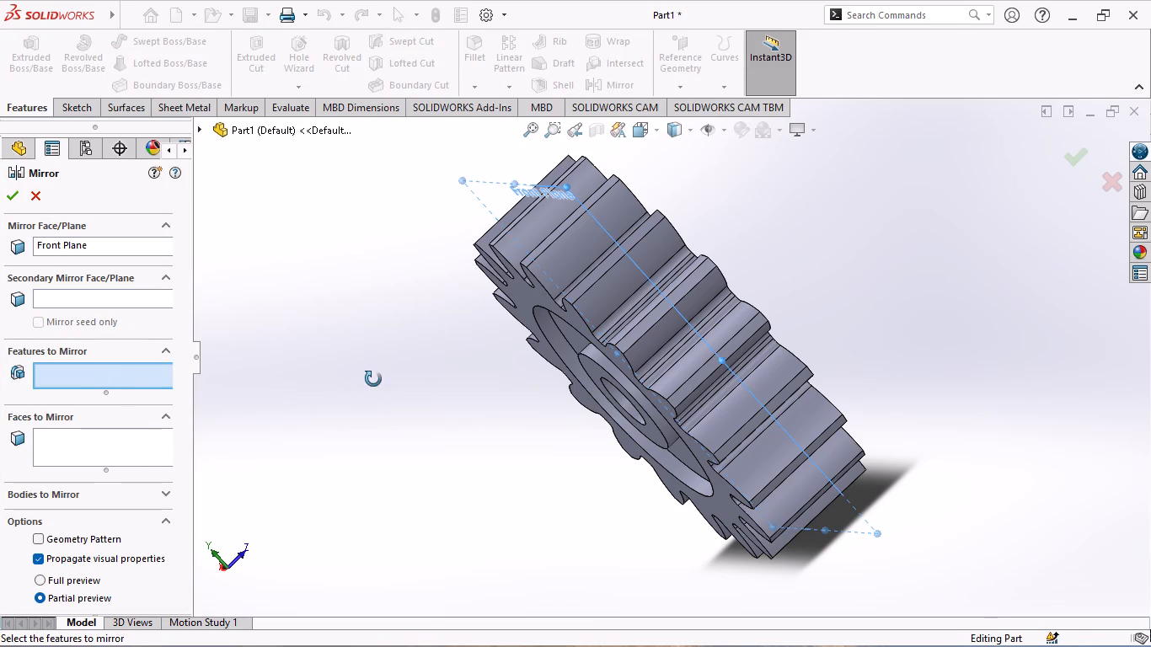
middle_click_drag(373, 379, 410, 345)
left_click(561, 320)
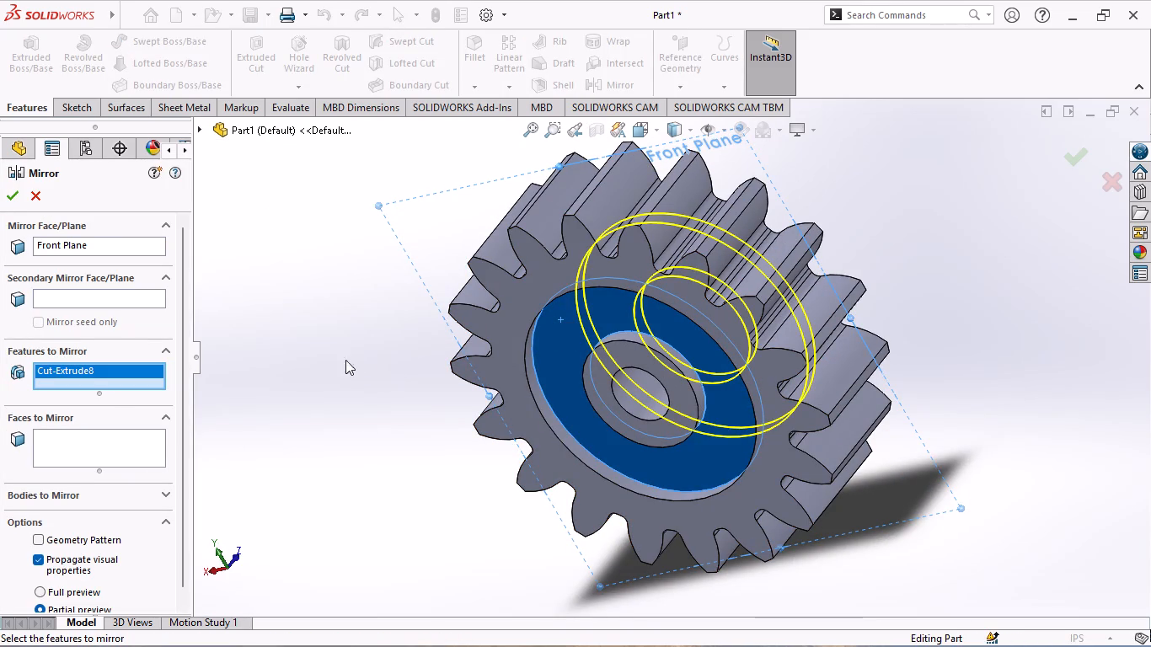
left_click(5, 193)
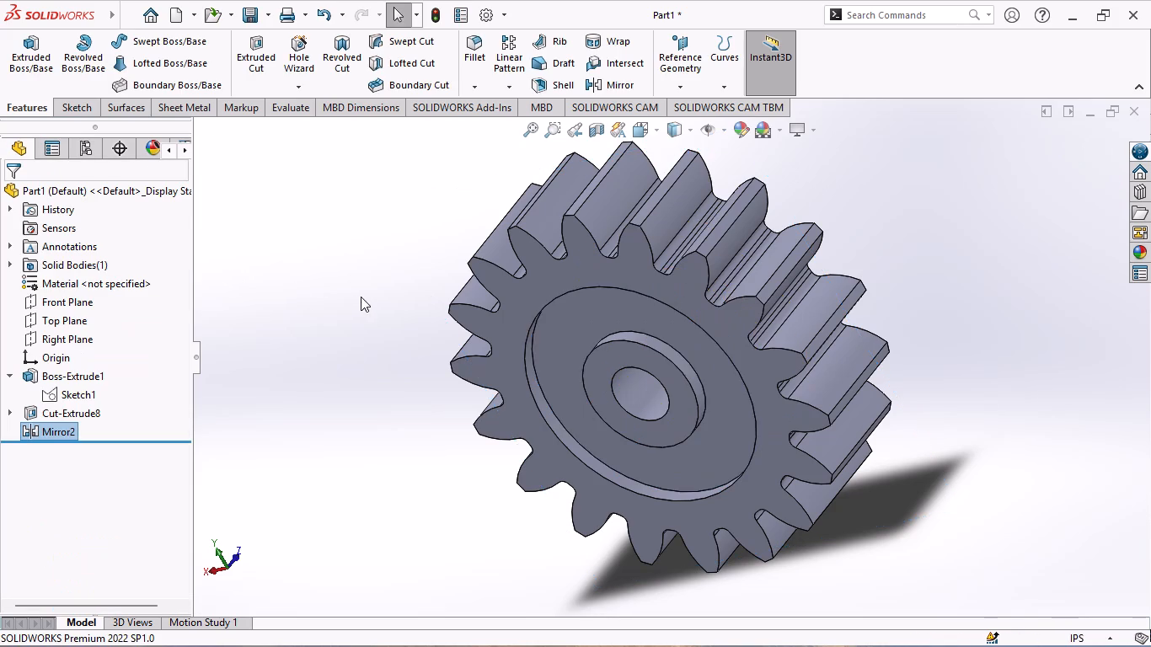
Inspect the gear in the standard Bottom, Top and Right views.
middle_click_drag(361, 297, 282, 321)
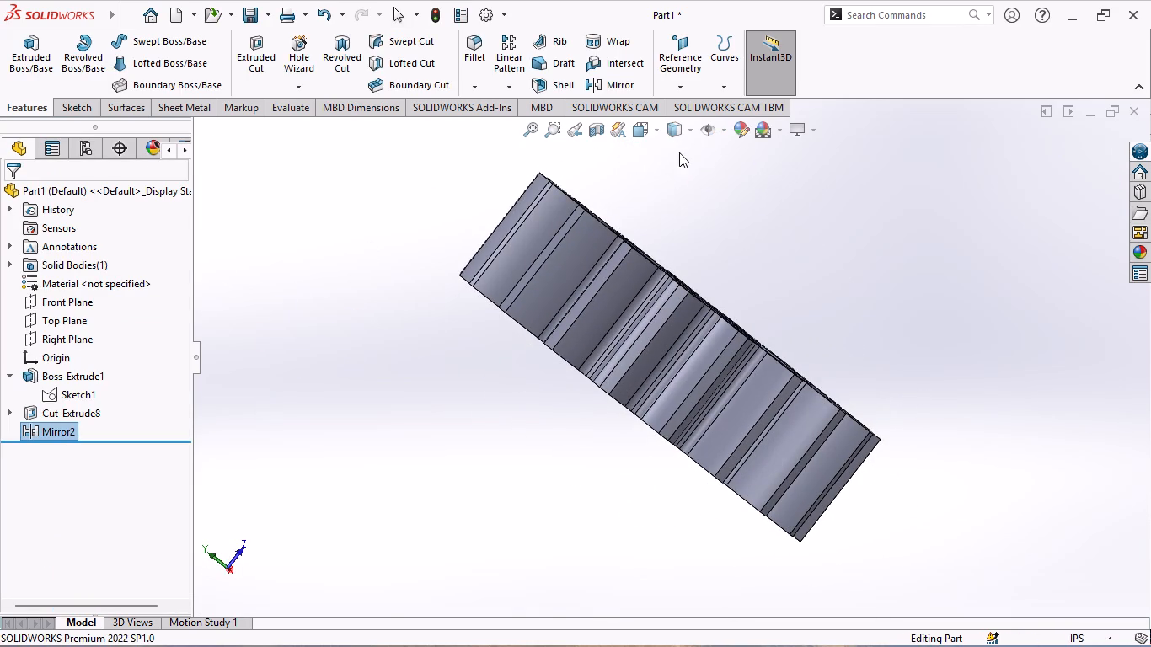
left_click(659, 131)
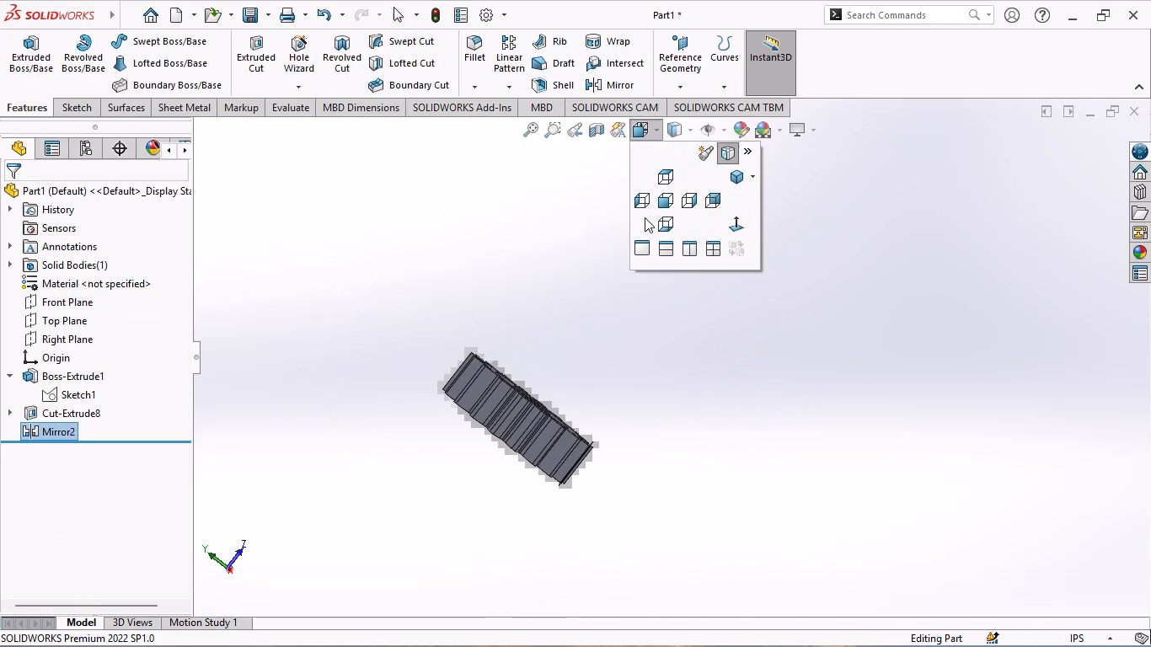
left_click(662, 222)
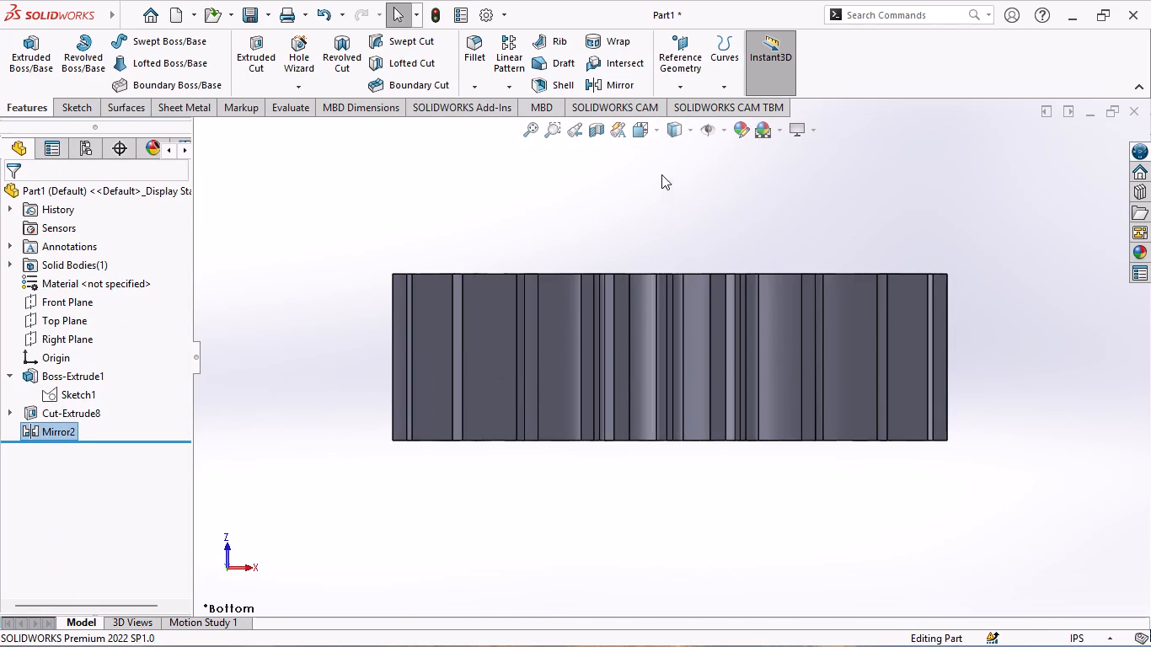
left_click(656, 127)
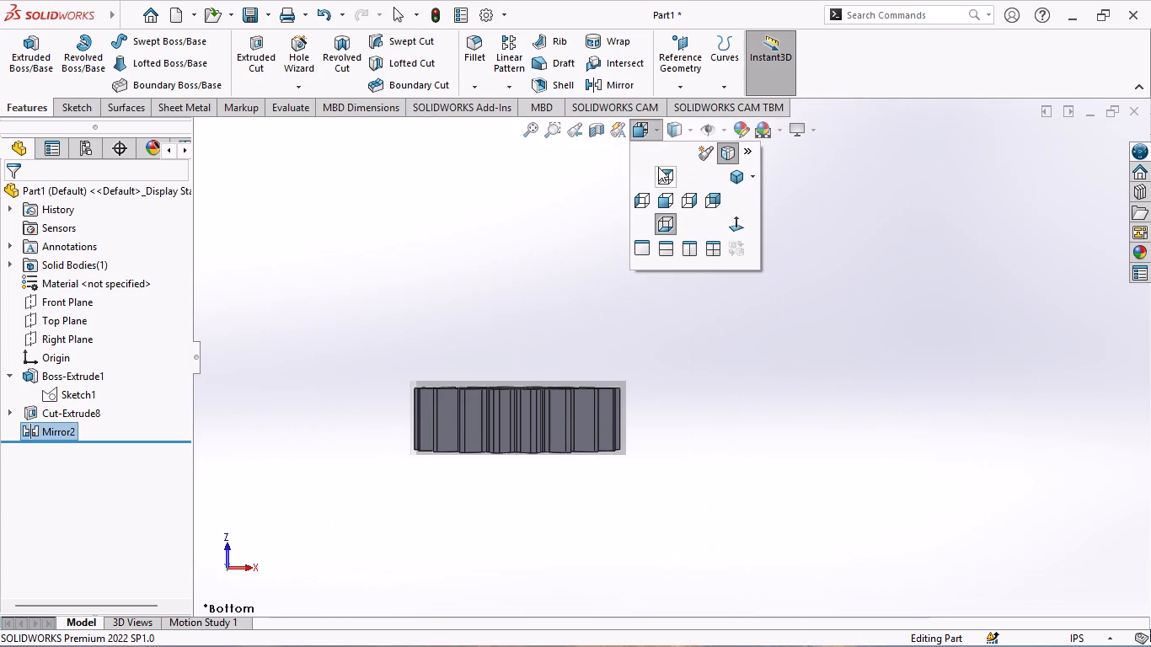
left_click(659, 172)
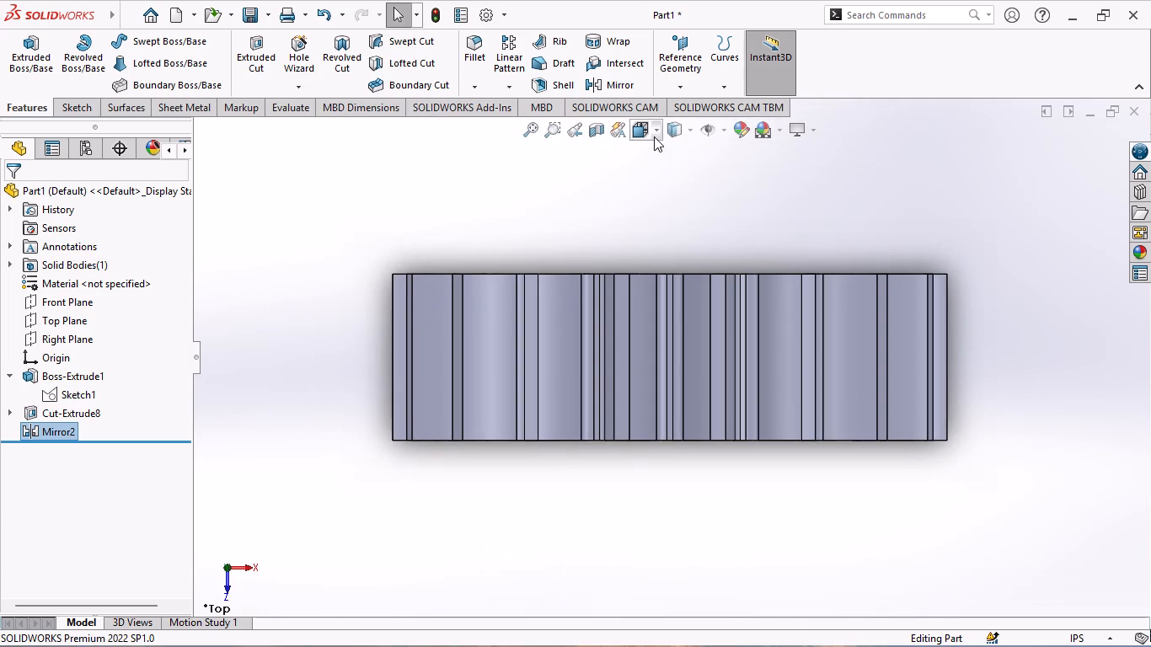
left_click(655, 133)
left_click(691, 195)
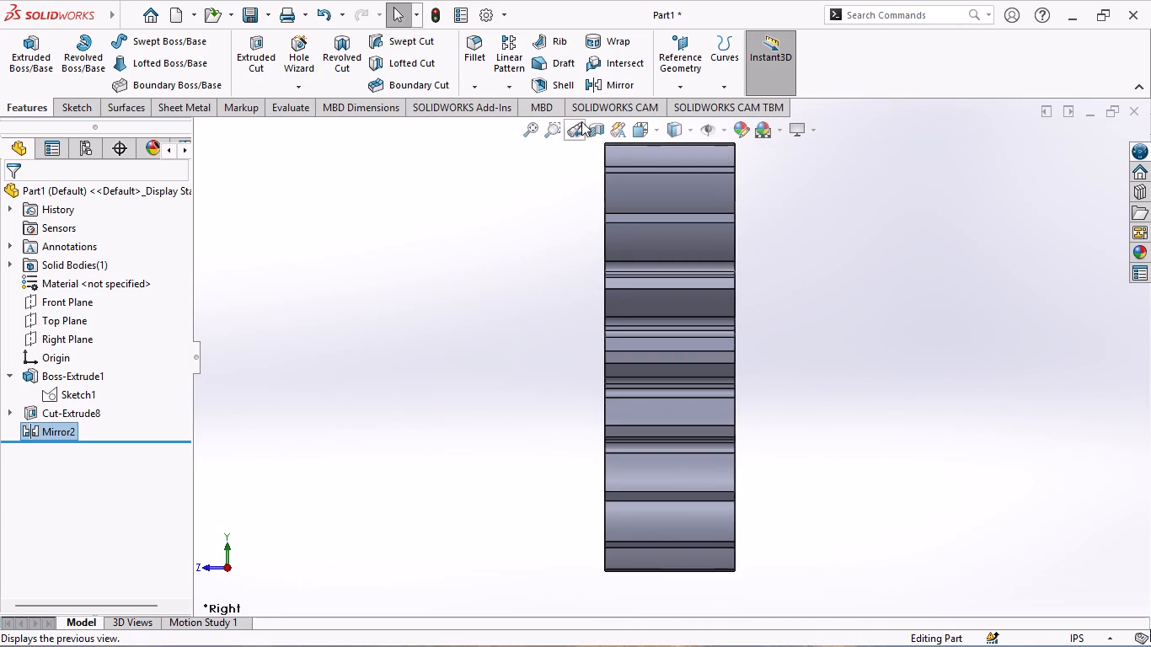
Preview a planar section view of the gear cut along the Right Plane with zero offset.
left_click(592, 123)
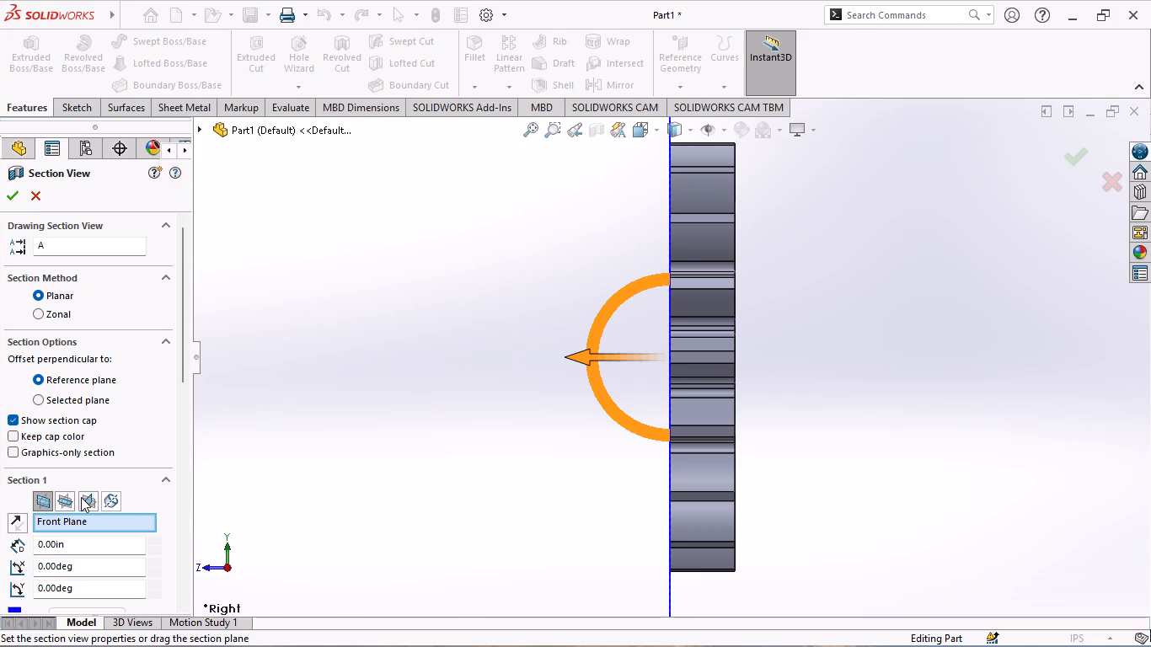
left_click(65, 505)
left_click(83, 495)
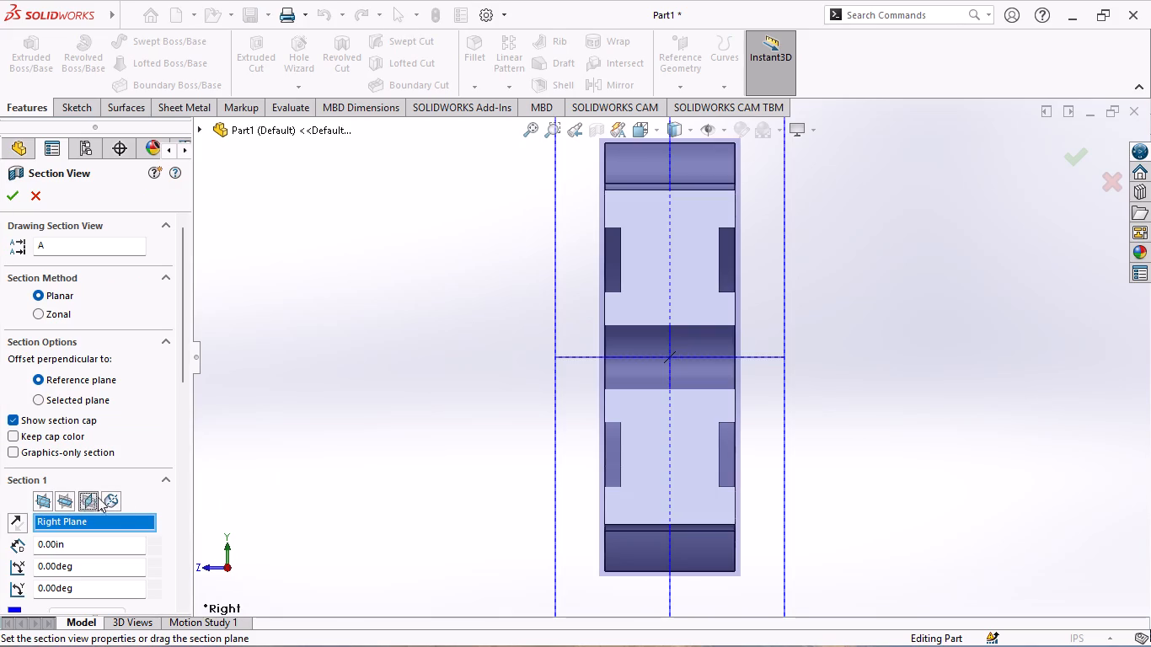
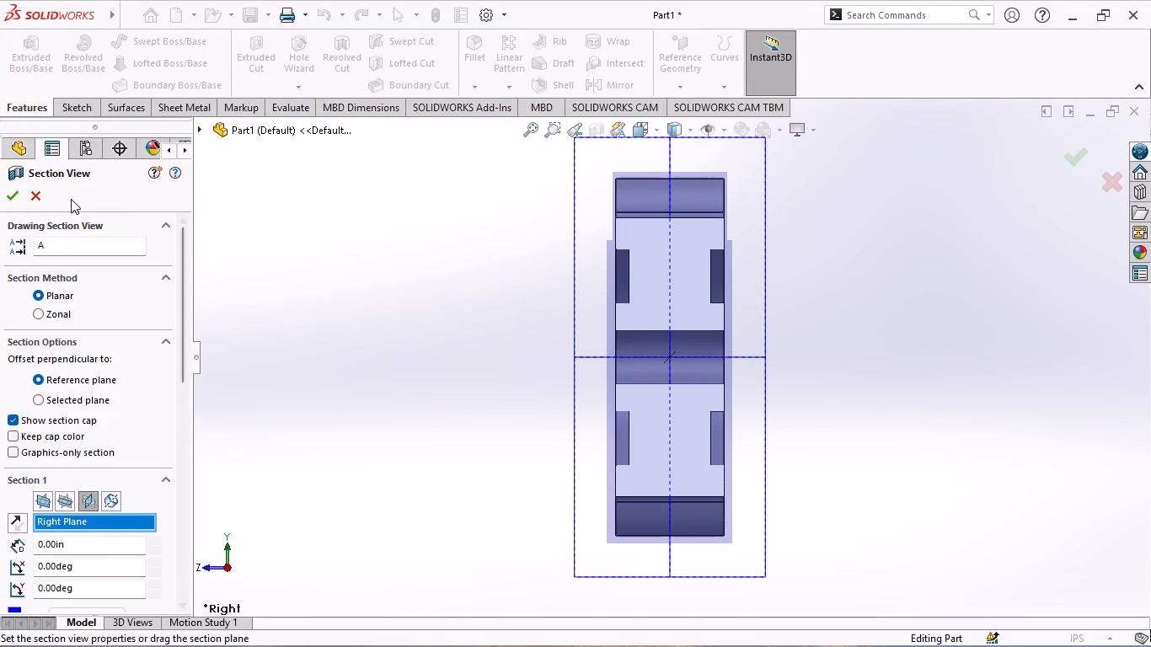
Cancel the section view preview without keeping the section cut.
left_click(35, 192)
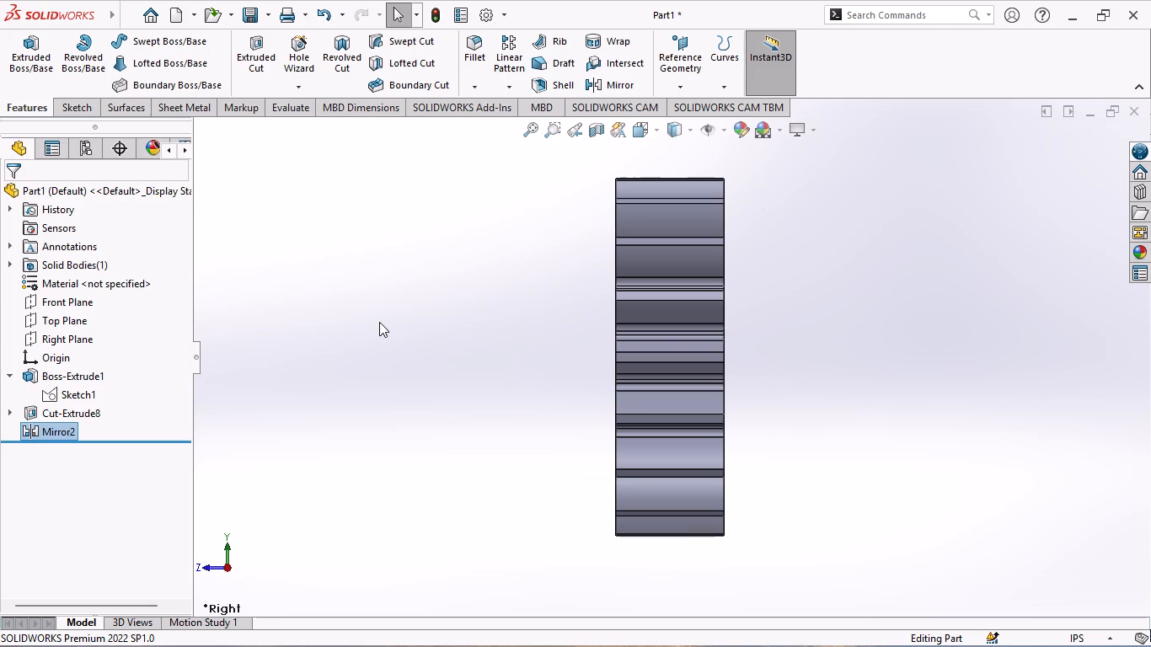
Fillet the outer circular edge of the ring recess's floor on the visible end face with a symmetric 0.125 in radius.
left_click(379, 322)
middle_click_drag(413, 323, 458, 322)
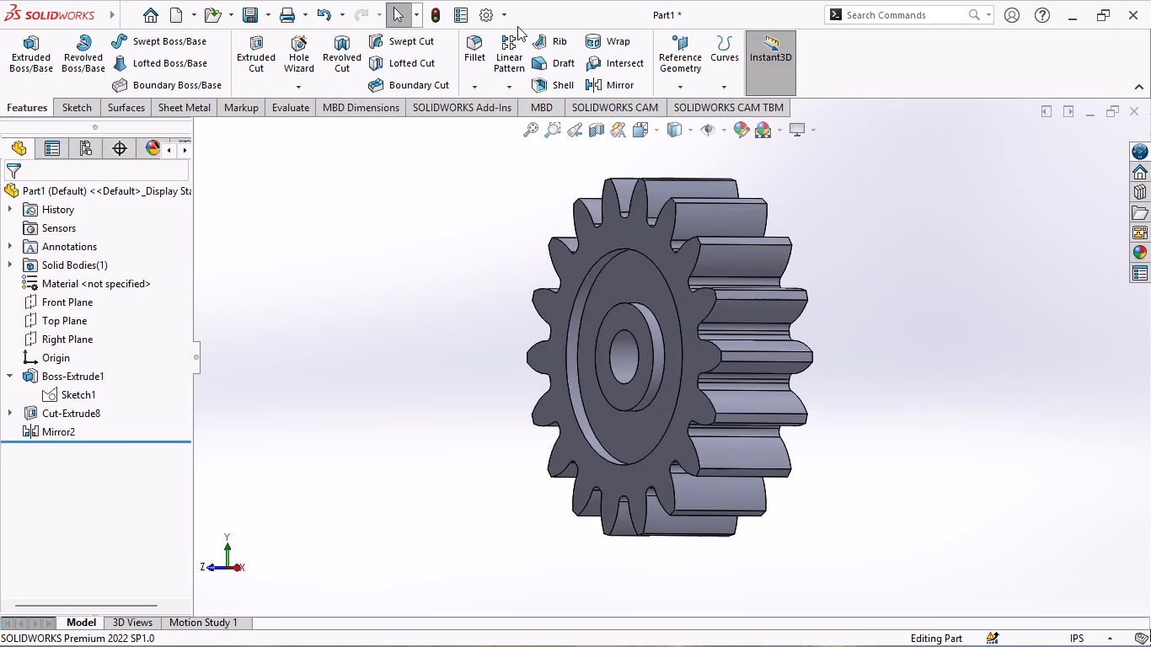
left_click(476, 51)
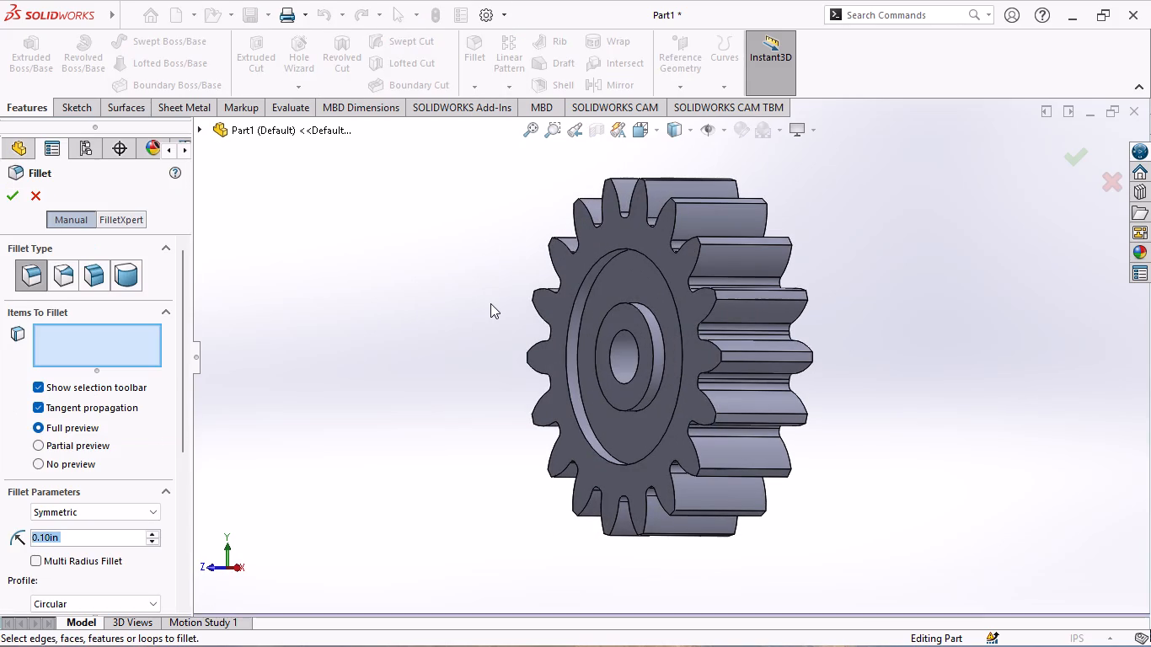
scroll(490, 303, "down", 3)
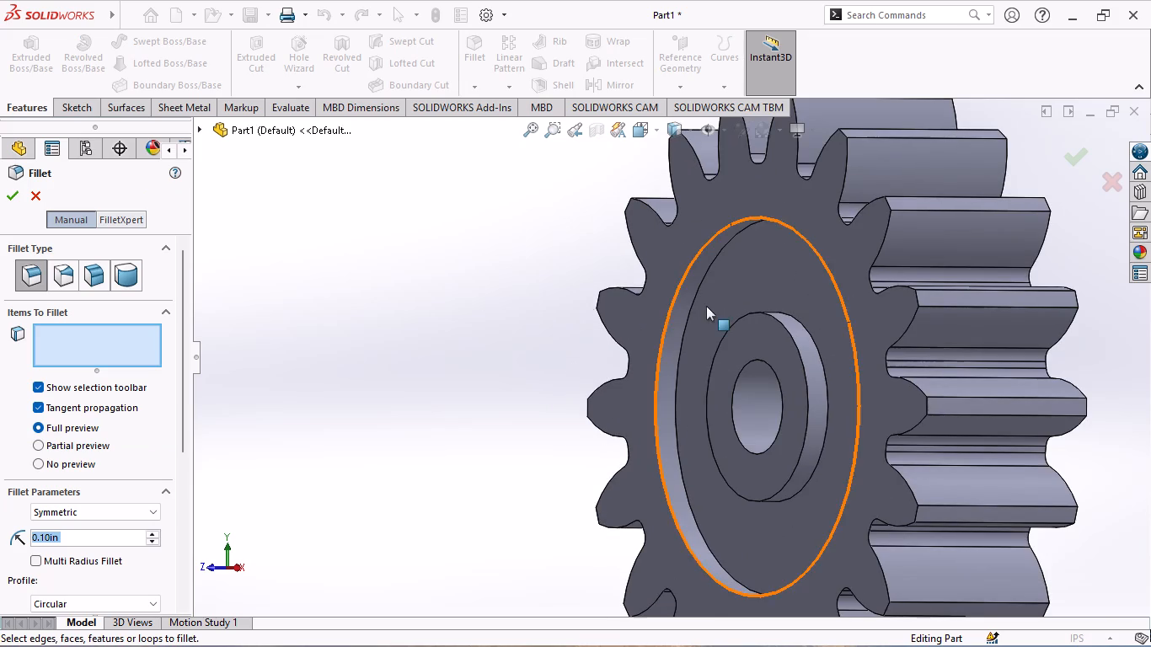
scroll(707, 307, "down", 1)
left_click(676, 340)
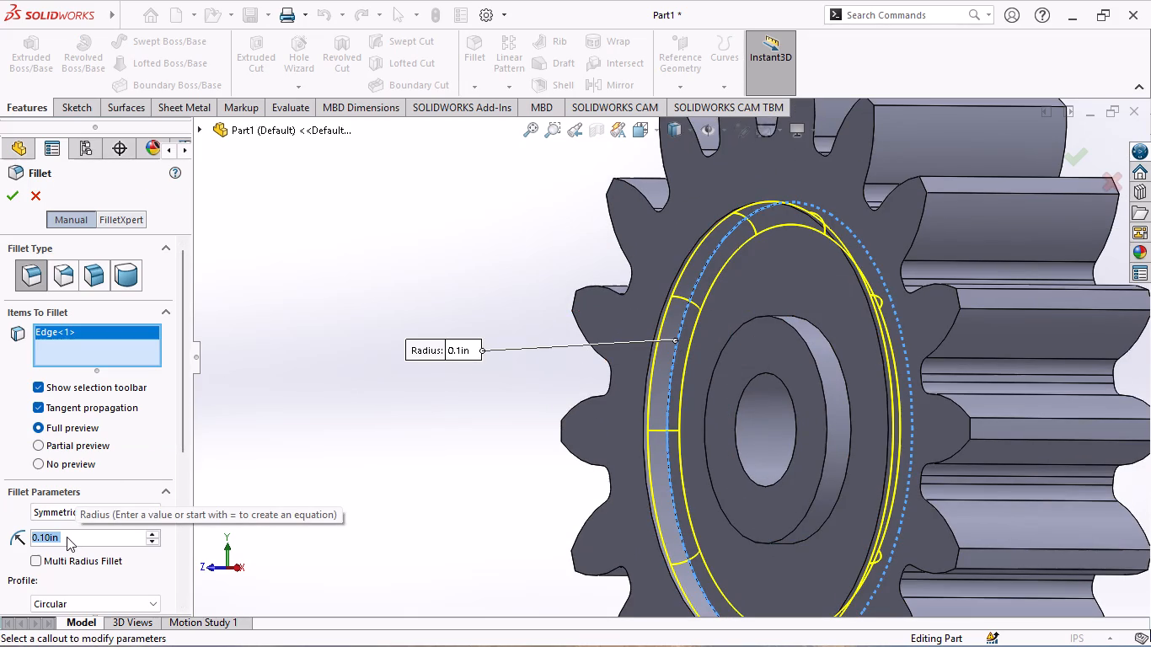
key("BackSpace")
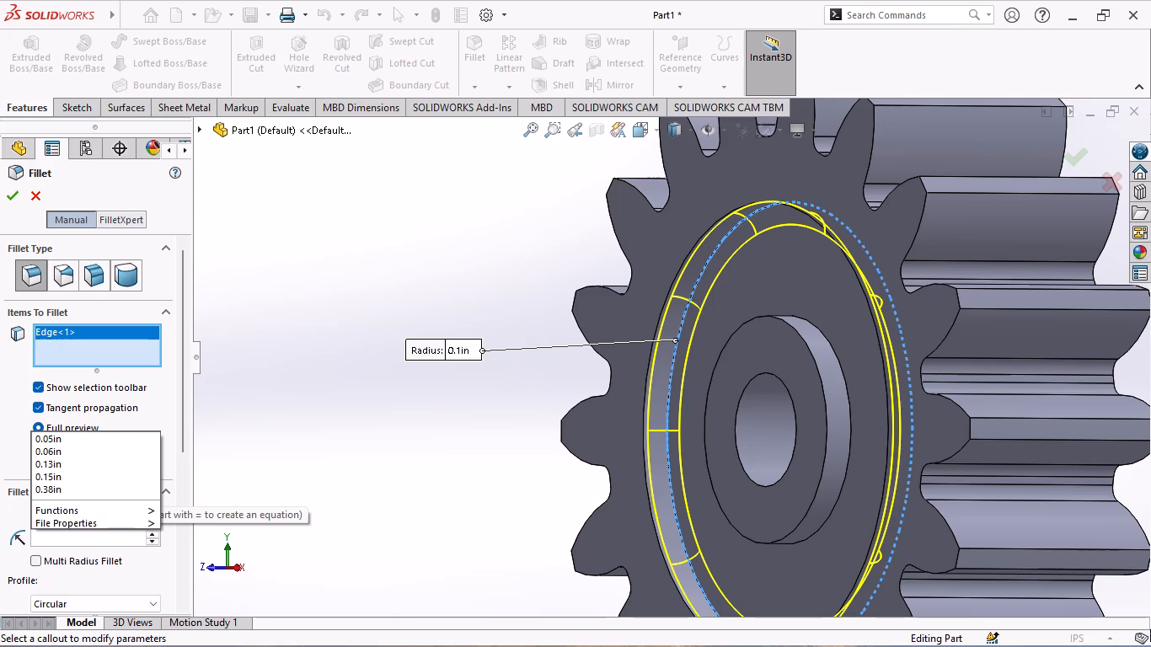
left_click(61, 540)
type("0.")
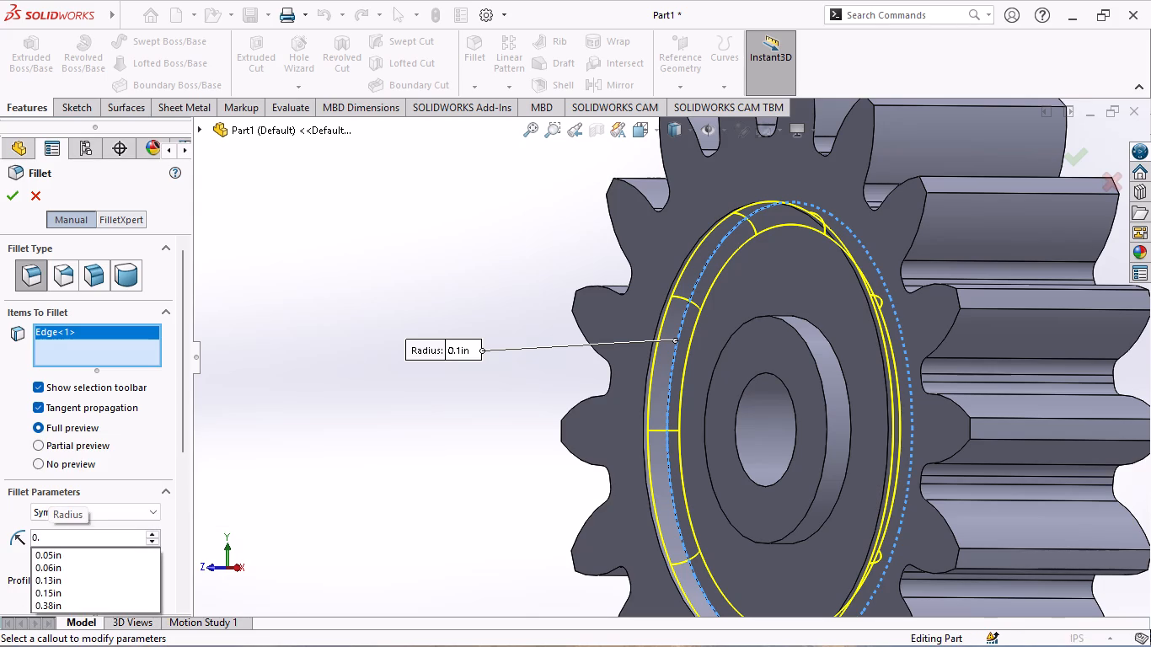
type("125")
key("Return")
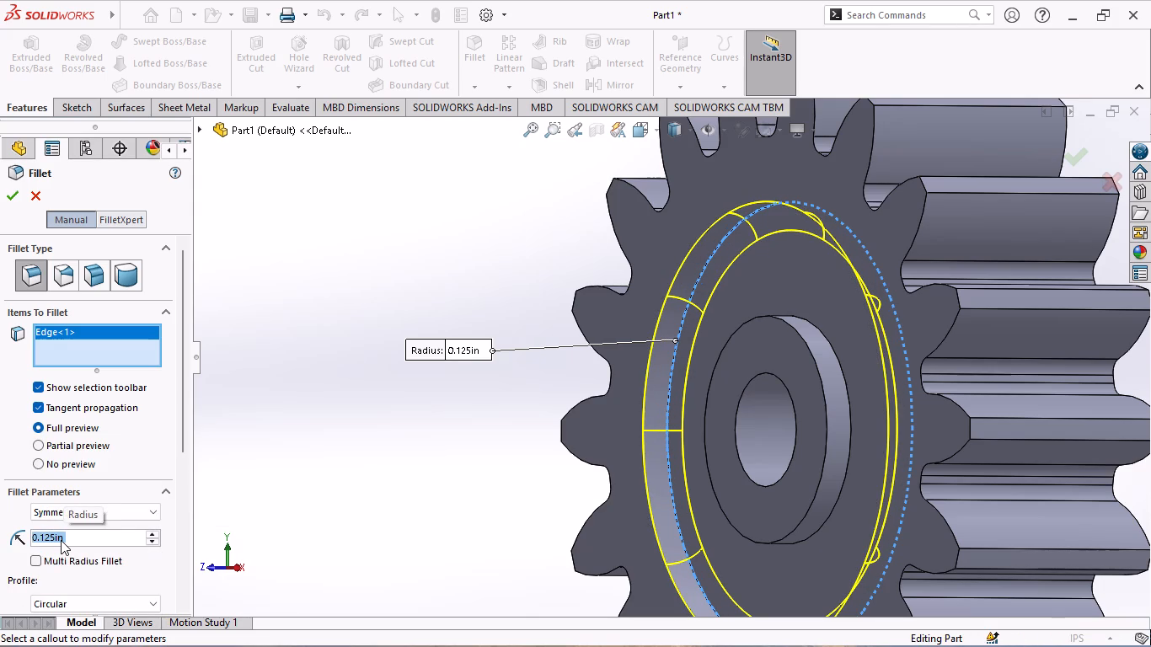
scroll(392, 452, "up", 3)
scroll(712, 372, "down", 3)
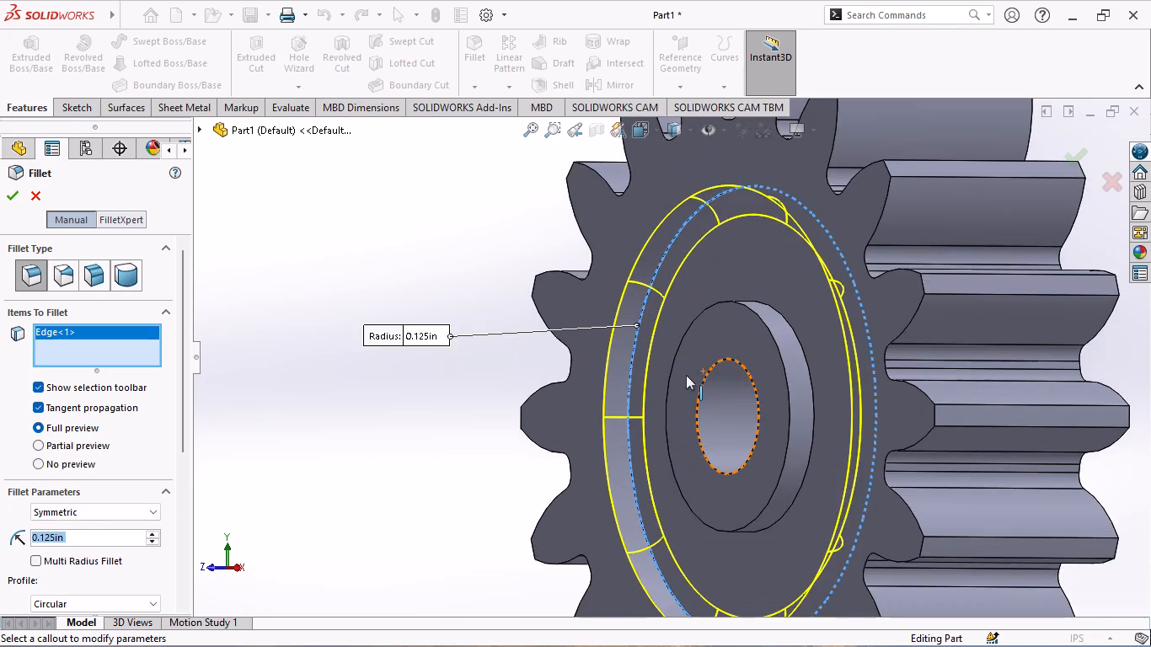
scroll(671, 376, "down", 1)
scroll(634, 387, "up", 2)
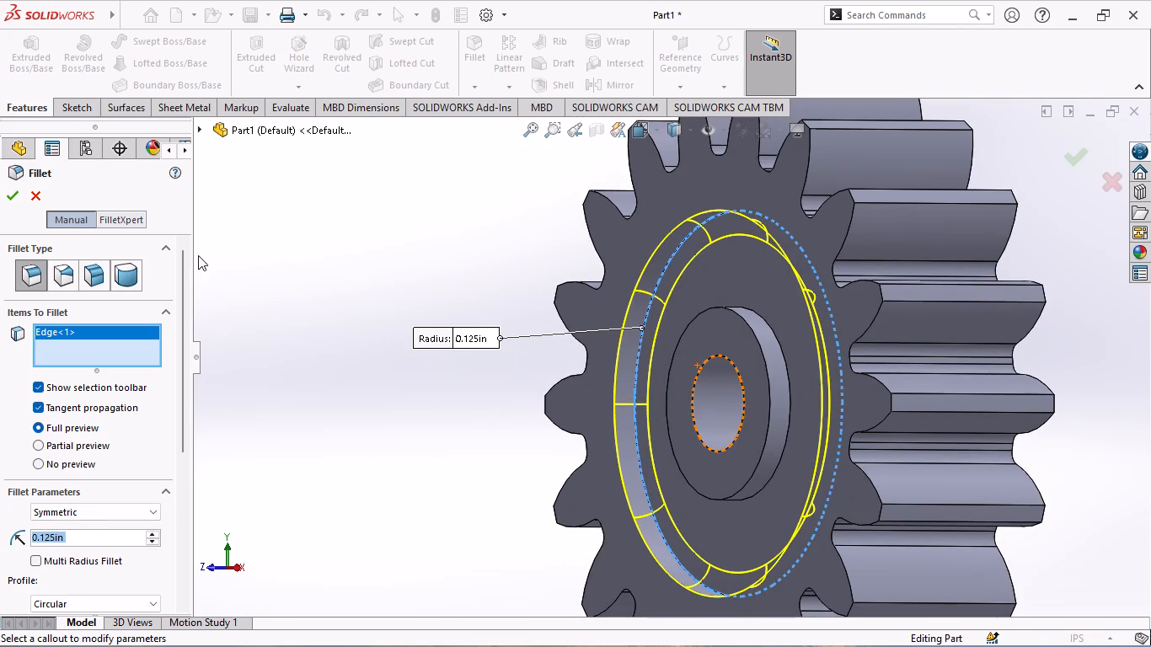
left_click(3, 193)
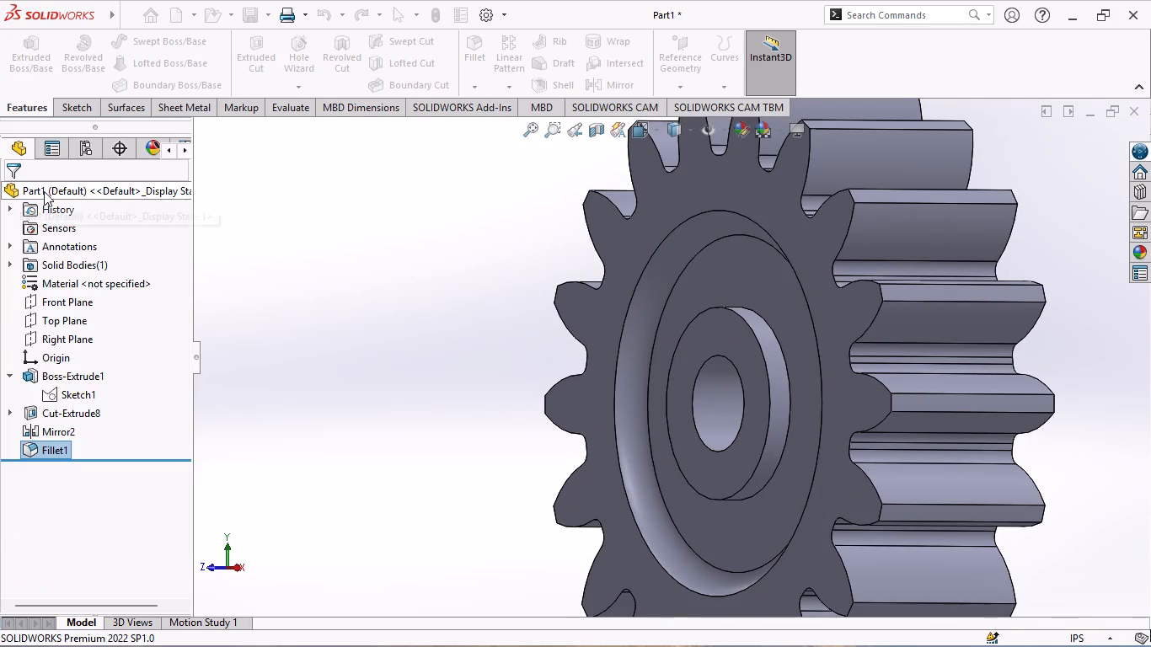
Inspect the filleted recess and the opposite end face of the gear from several angles.
scroll(428, 301, "up", 2)
middle_click_drag(429, 301, 419, 292)
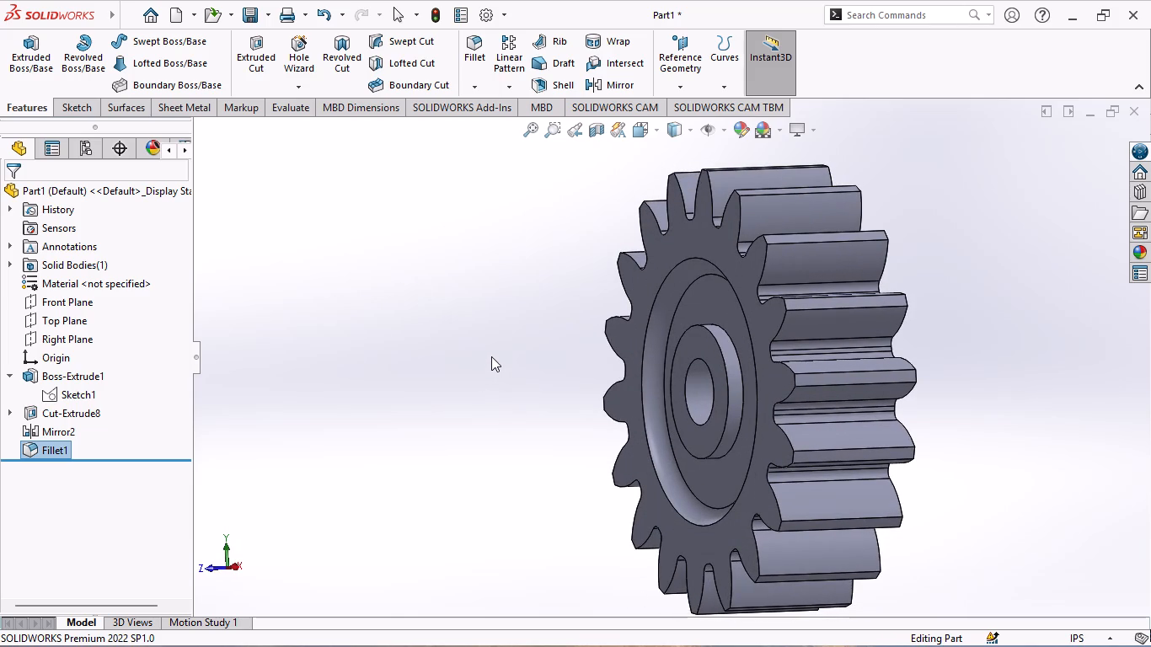
middle_click_drag(491, 356, 725, 315)
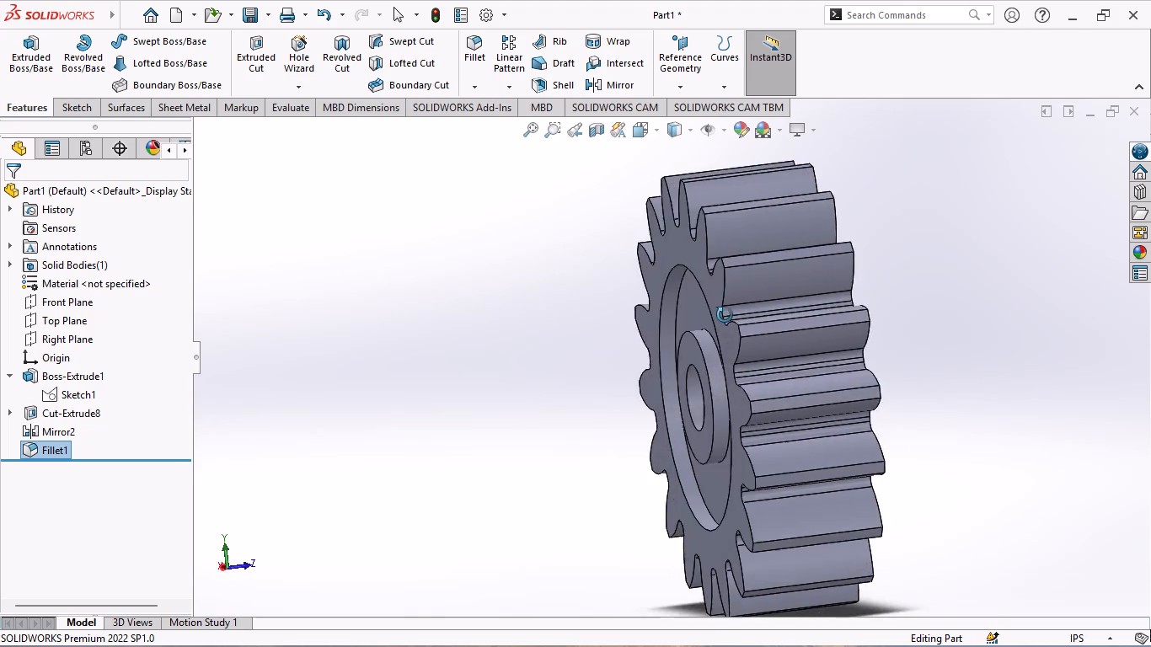
middle_click_drag(725, 315, 530, 348)
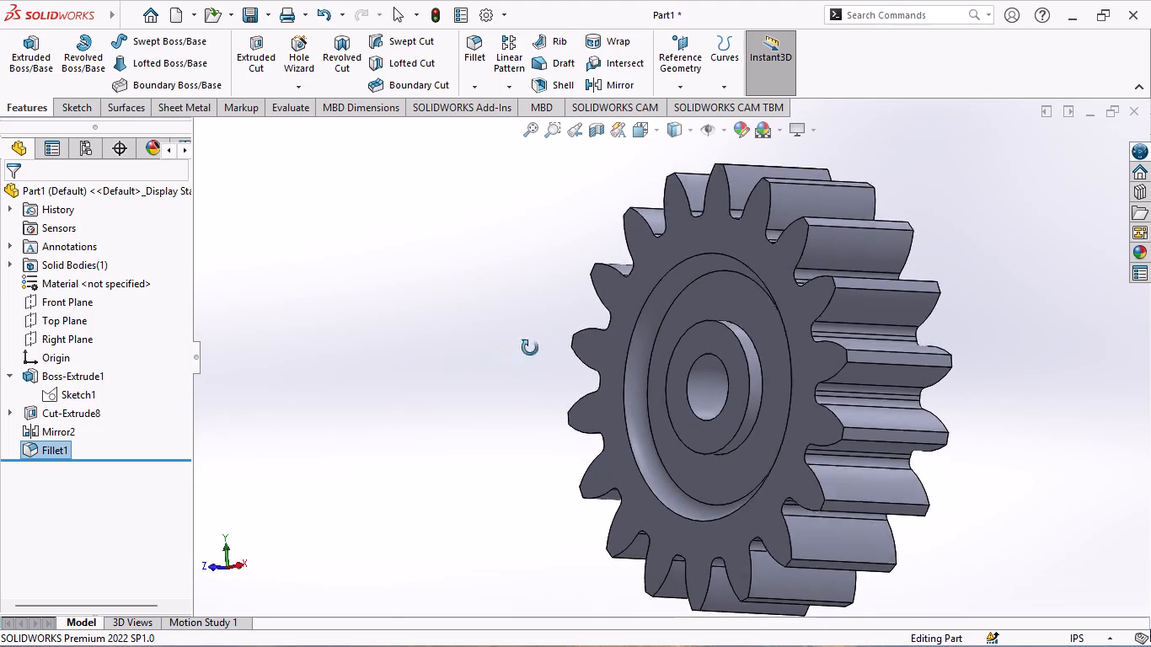
middle_click_drag(530, 348, 645, 342)
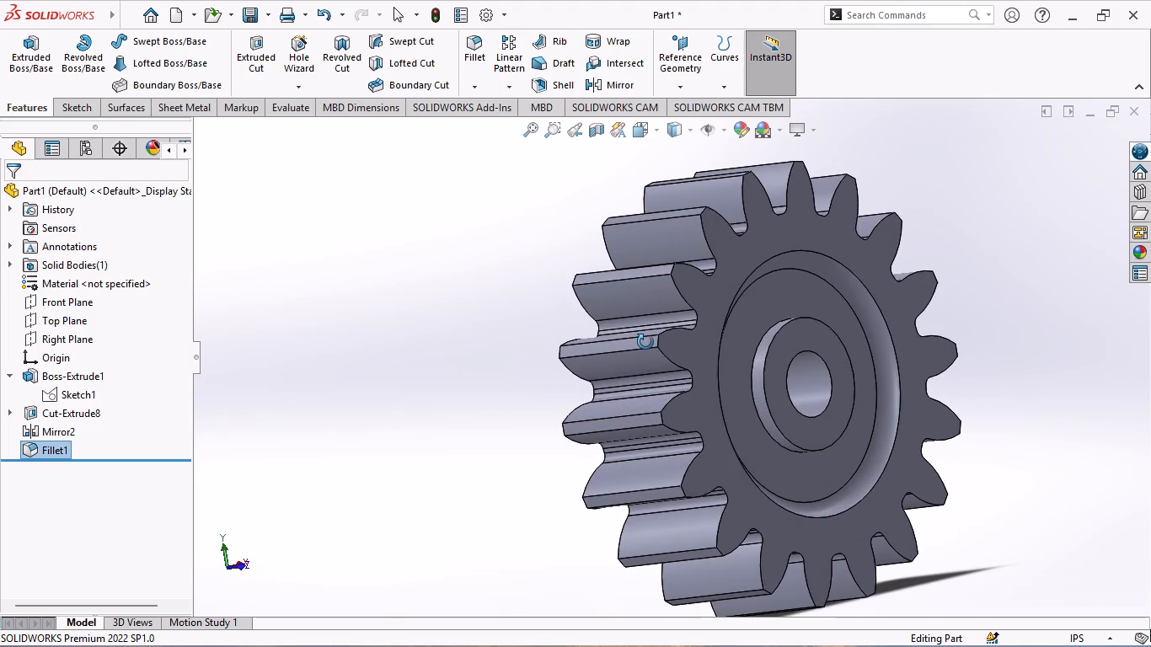
middle_click_drag(645, 342, 496, 343)
middle_click(489, 344)
middle_click_drag(489, 344, 502, 340)
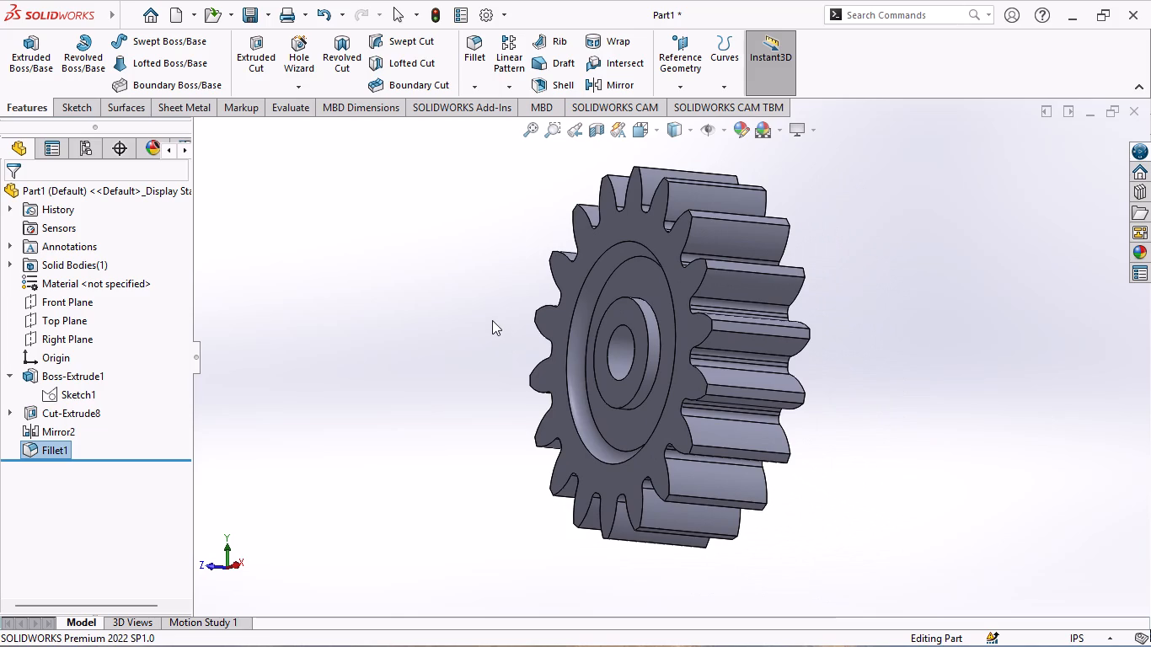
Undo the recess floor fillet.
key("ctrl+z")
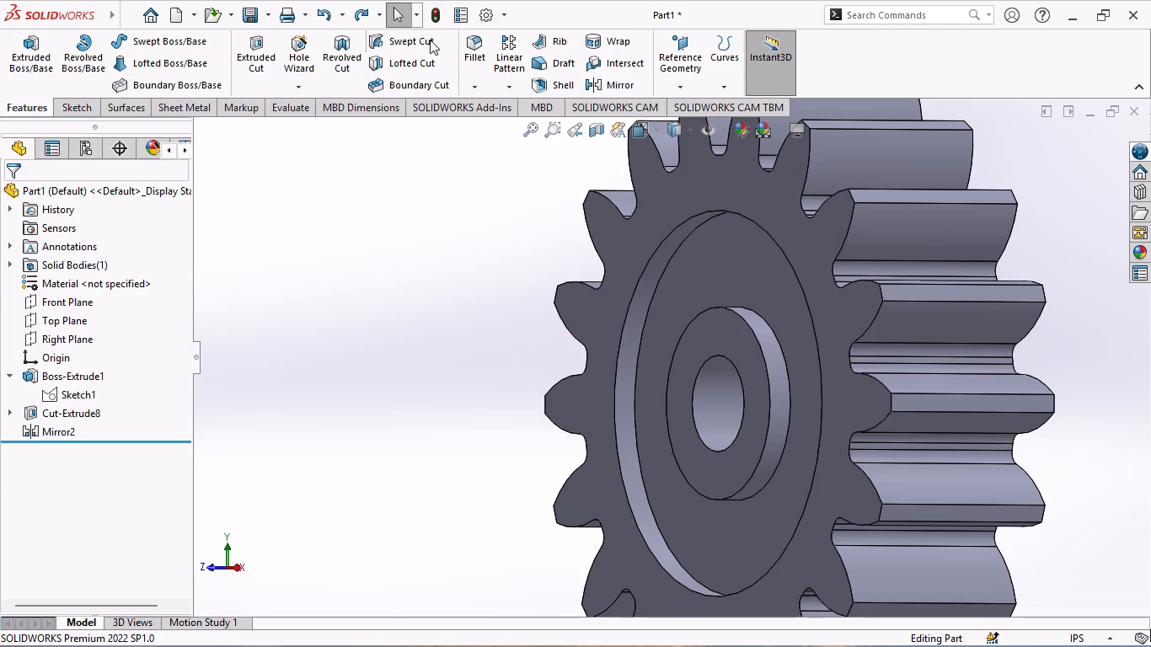
Fillet the outer circular edge of the recess floor again, with a symmetric radius of 0.0125 in.
left_click(474, 38)
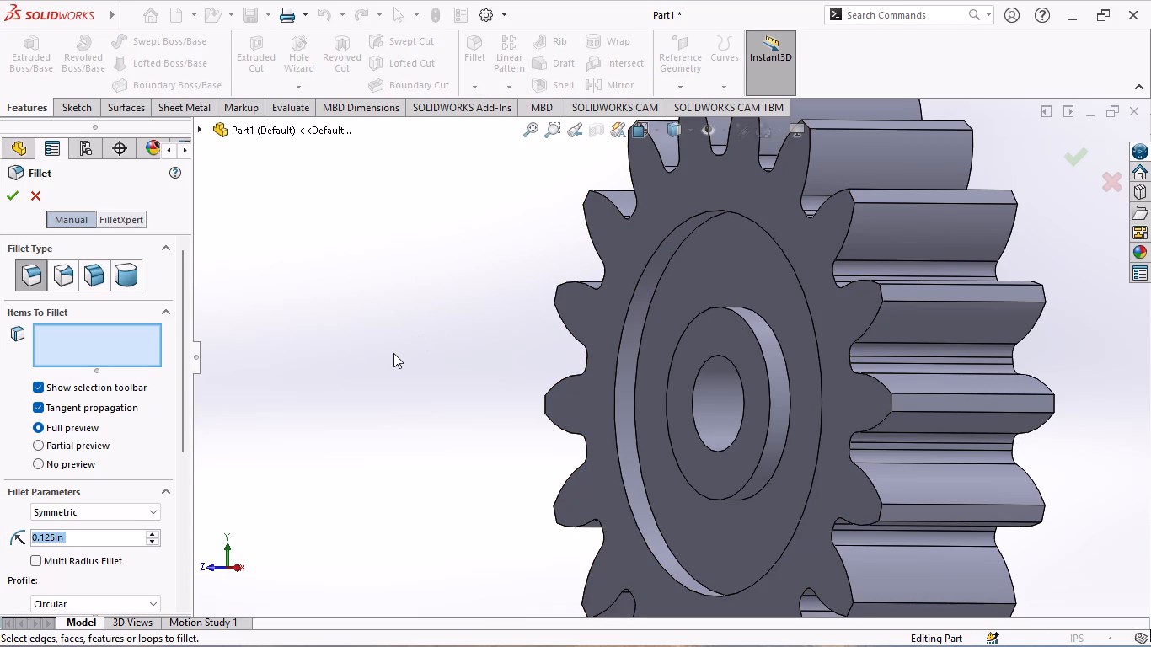
scroll(582, 339, "down", 1)
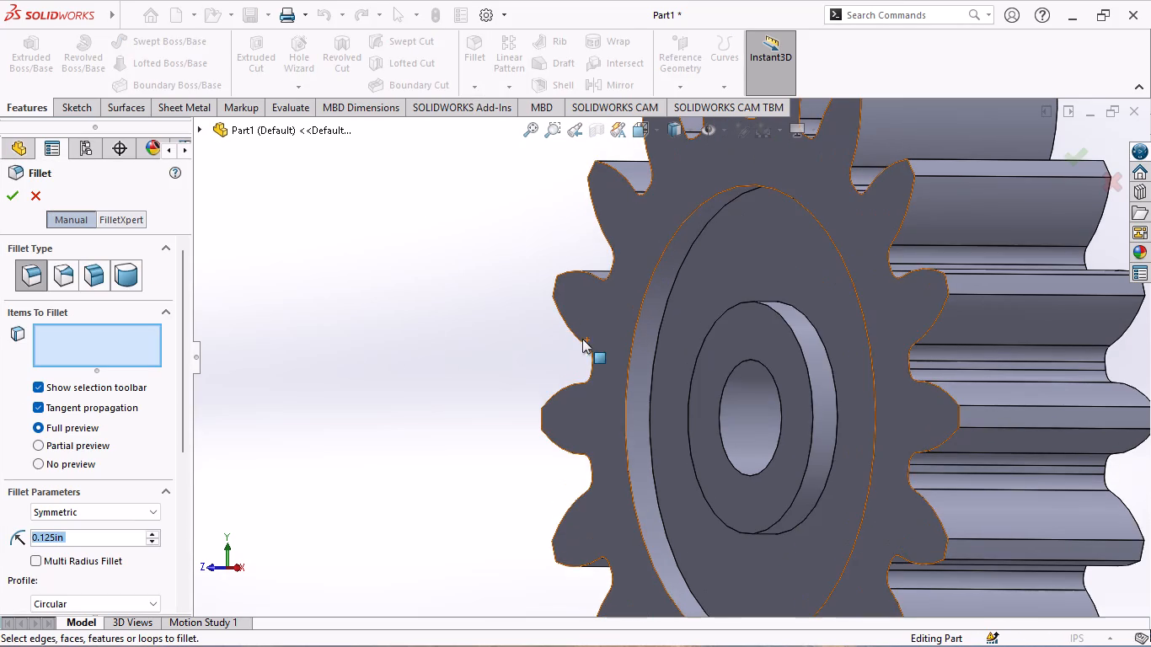
left_click(658, 331)
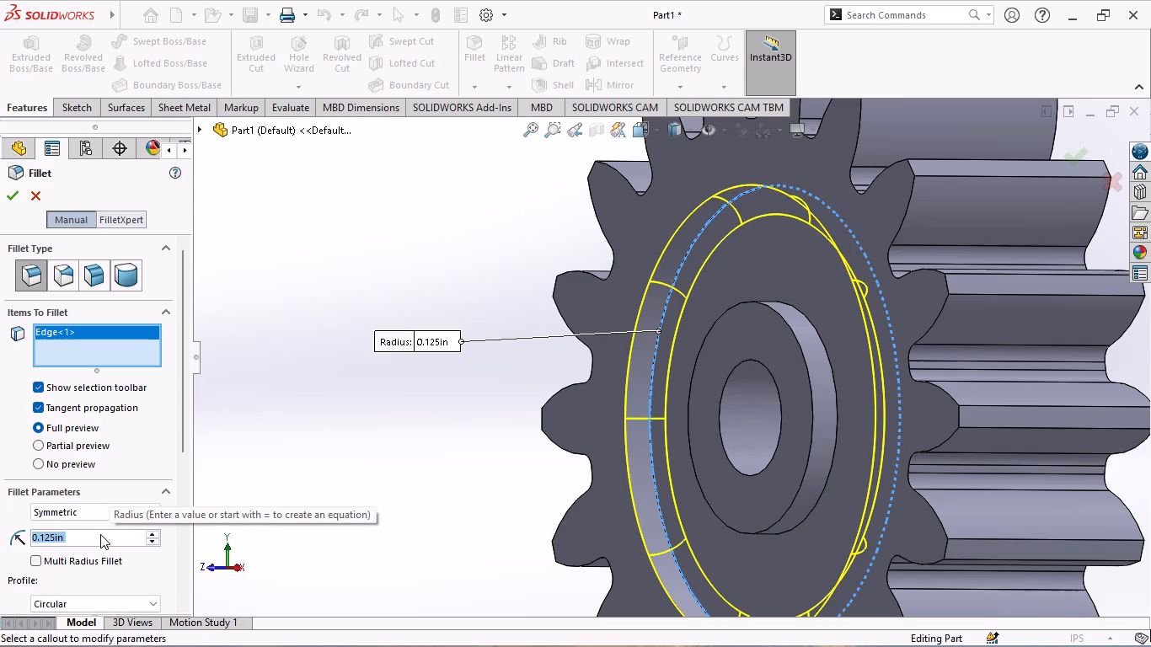
key("BackSpace")
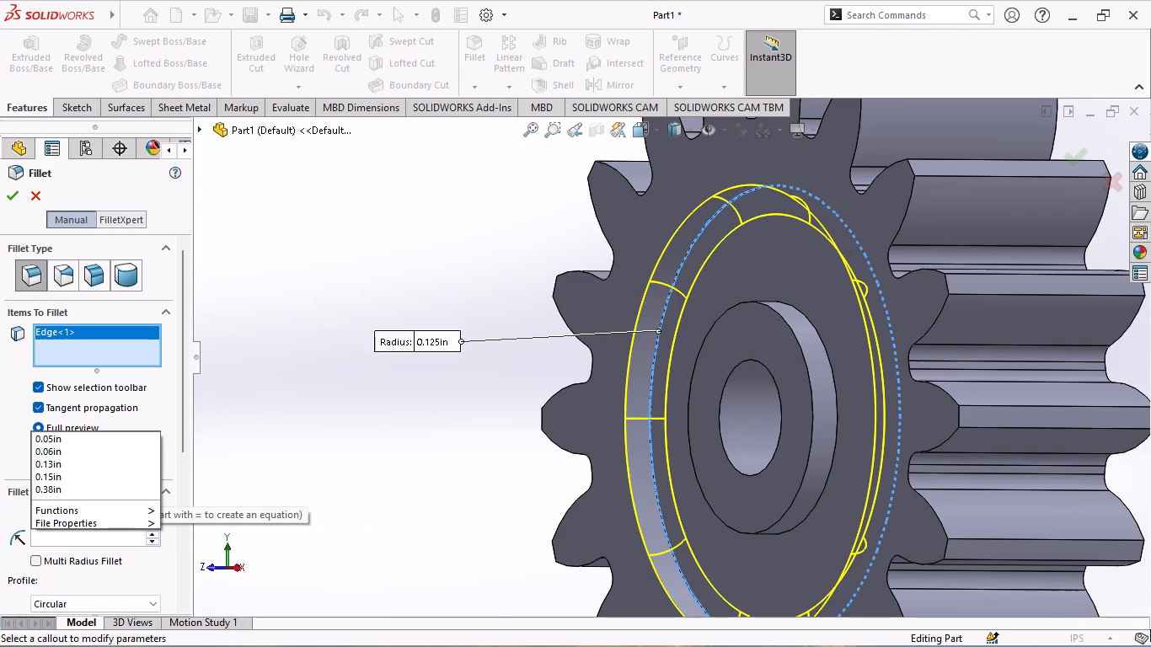
type("o.12")
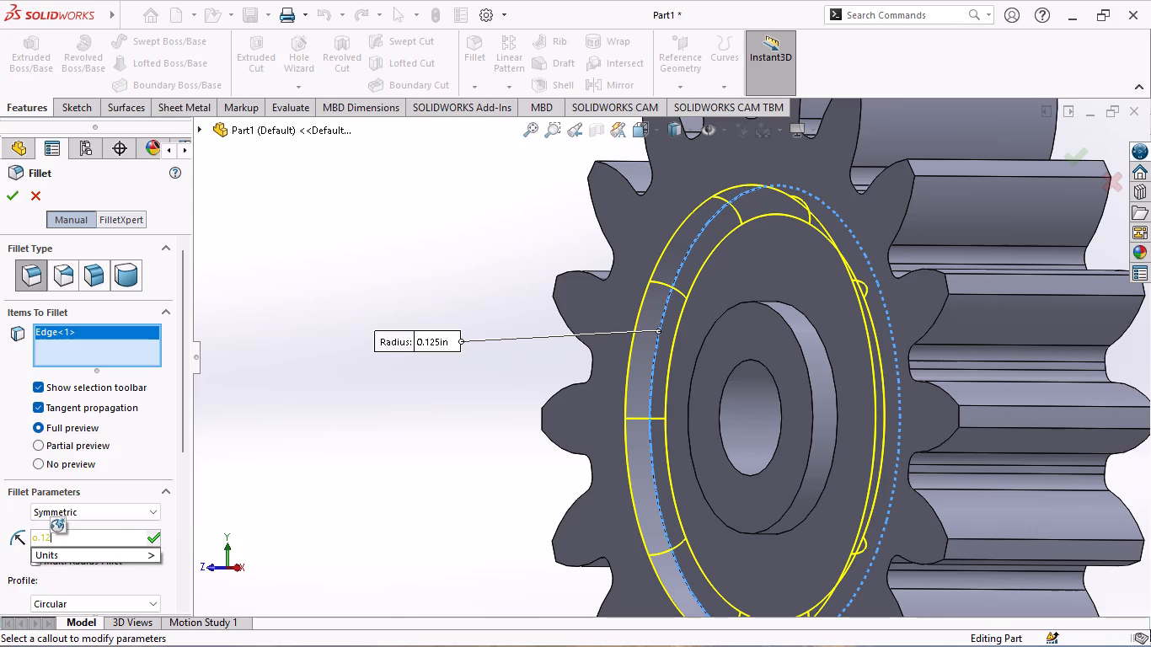
key("Return")
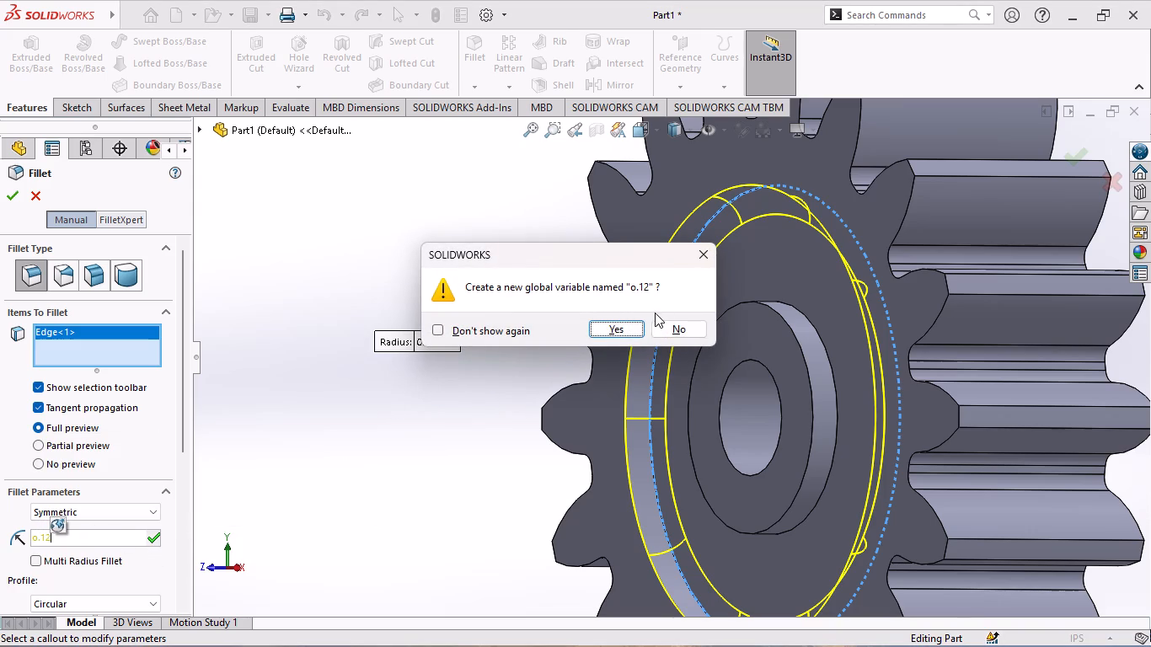
left_click(702, 254)
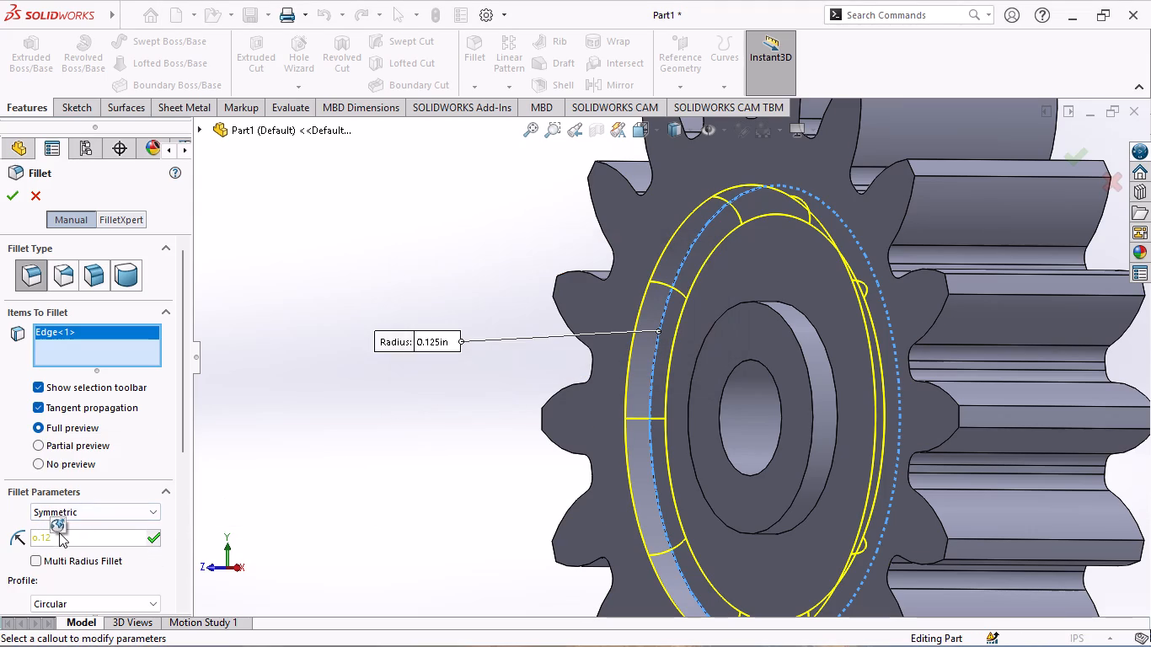
double_click(69, 537)
key("BackSpace")
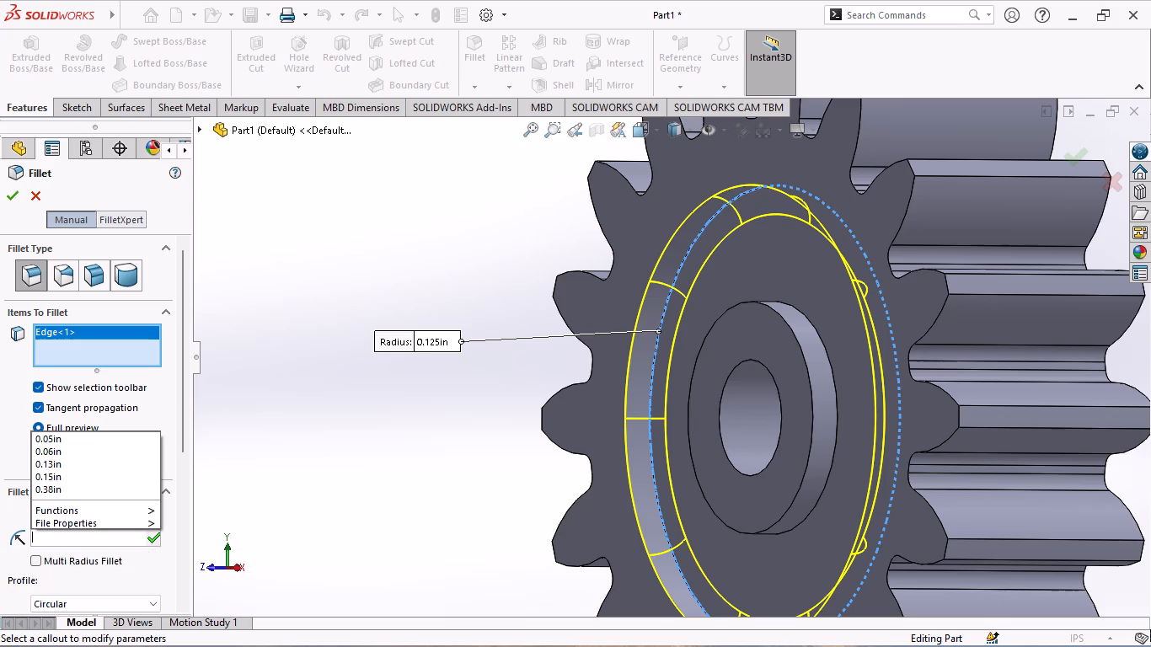
key("0")
type(".1")
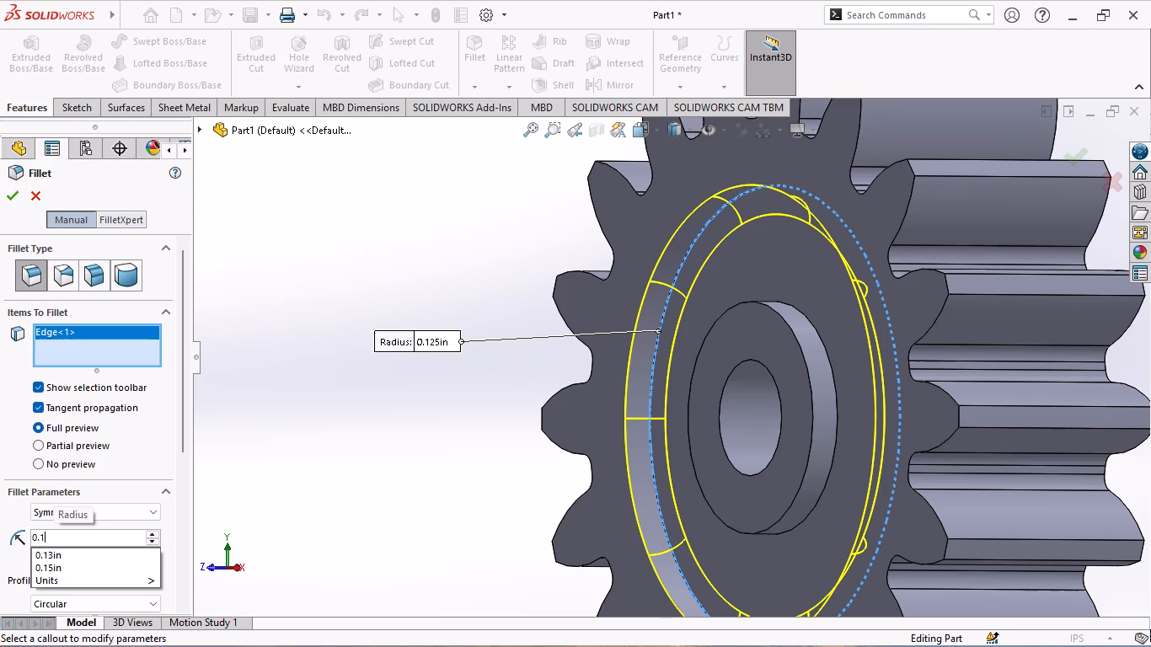
key("Return")
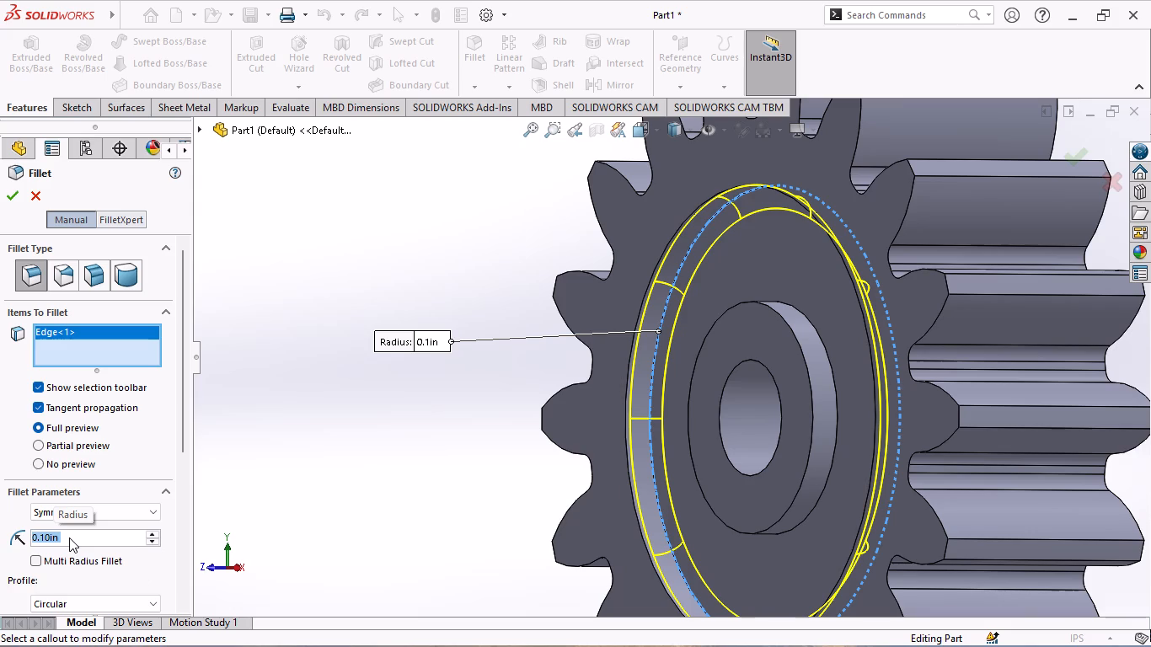
key("BackSpace")
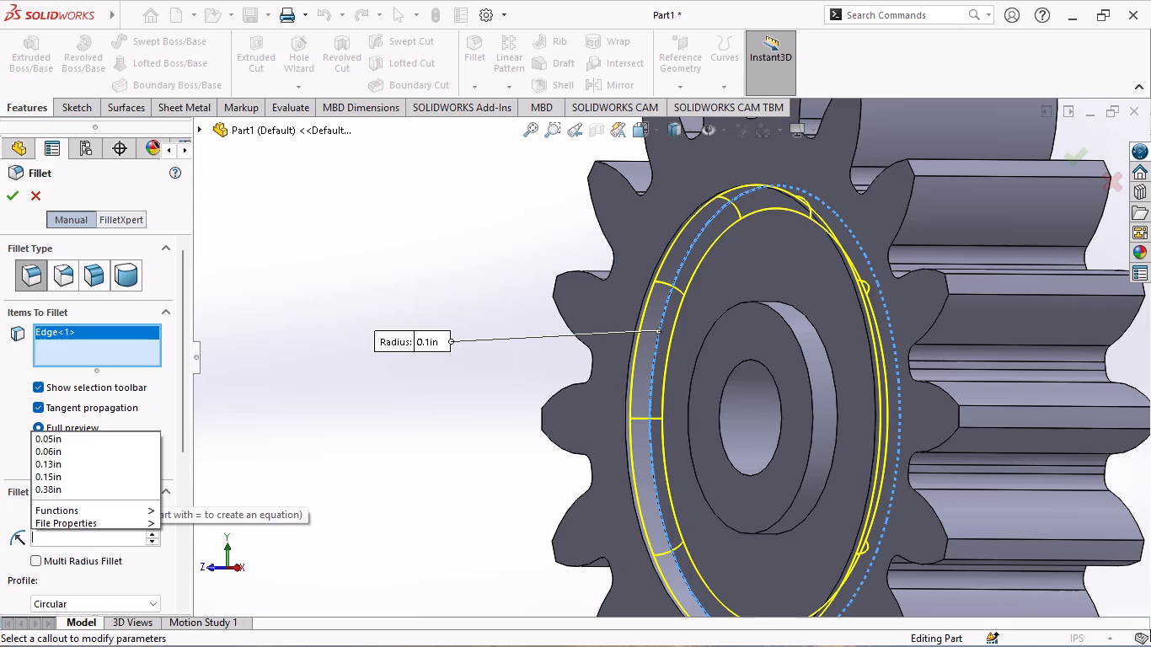
key("0")
type(".0125")
key("Return")
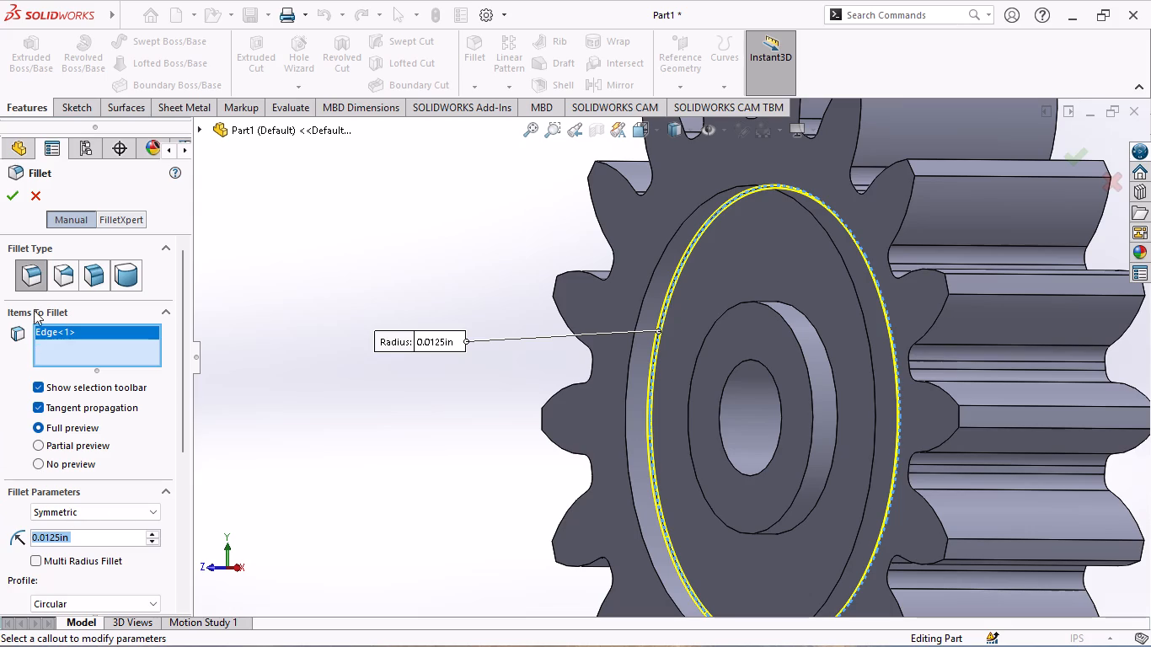
left_click(11, 190)
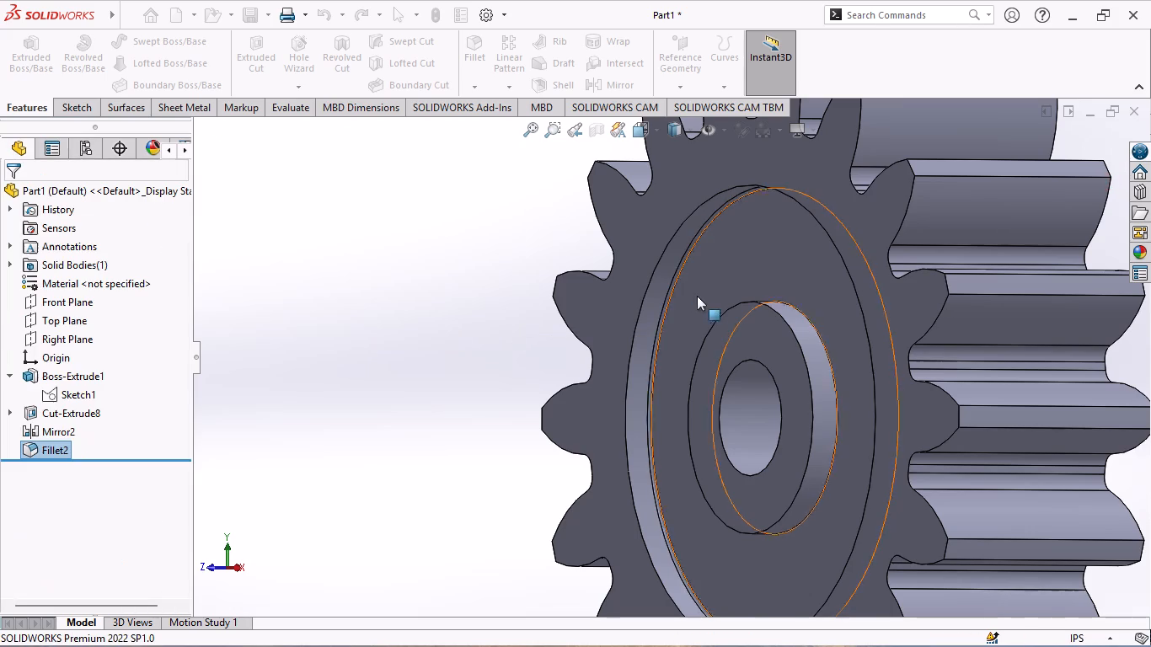
Delete the Mirror2 recess mirror together with its dependent fillet.
scroll(704, 317, "down", 4)
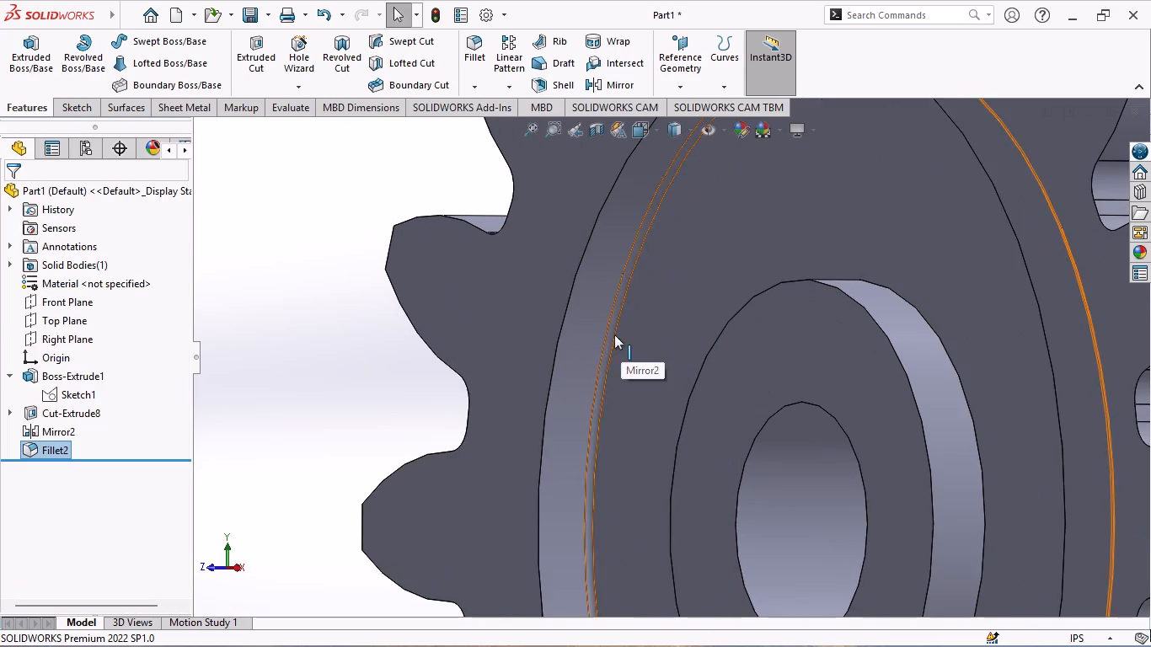
scroll(613, 340, "up", 5)
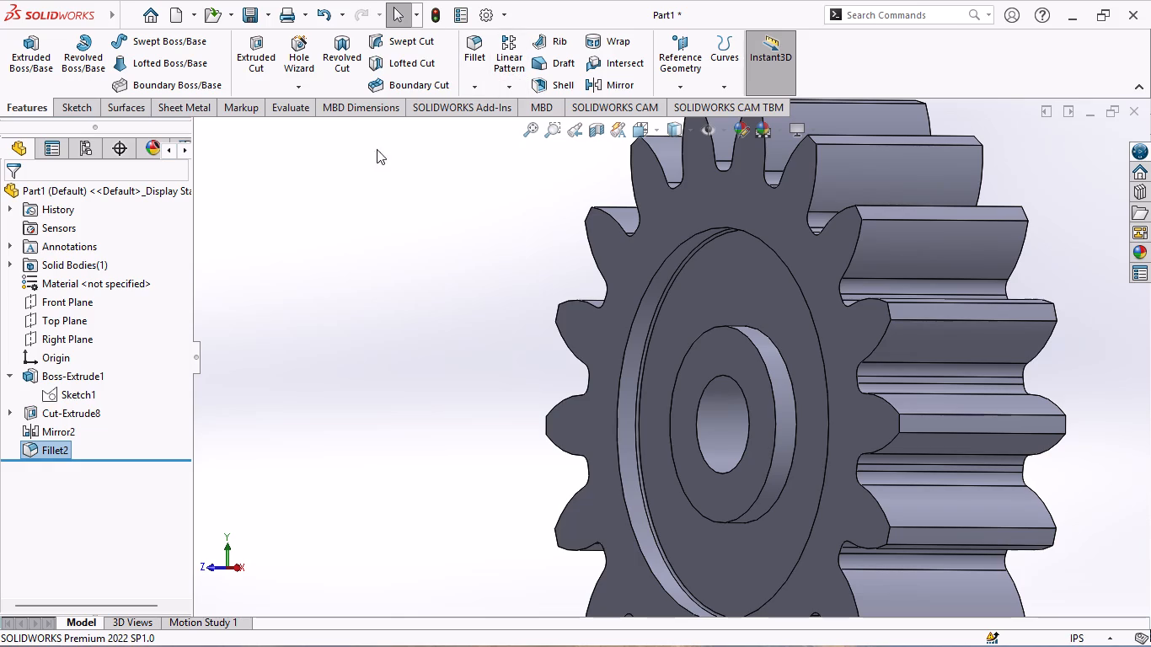
left_click(79, 298)
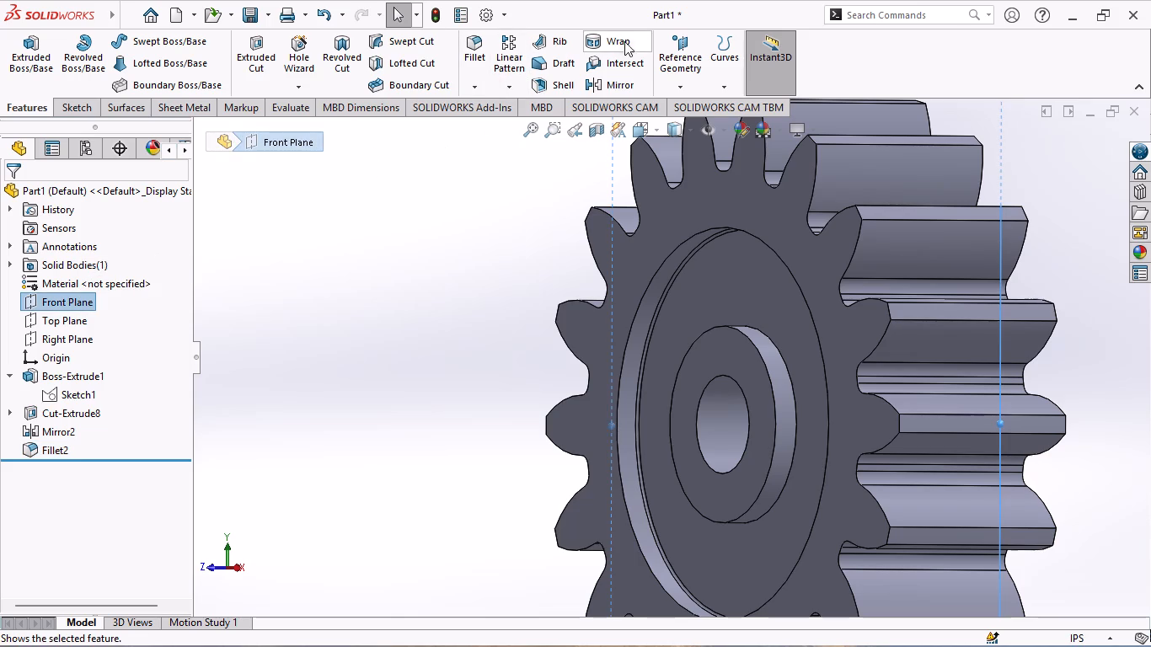
right_click(50, 433)
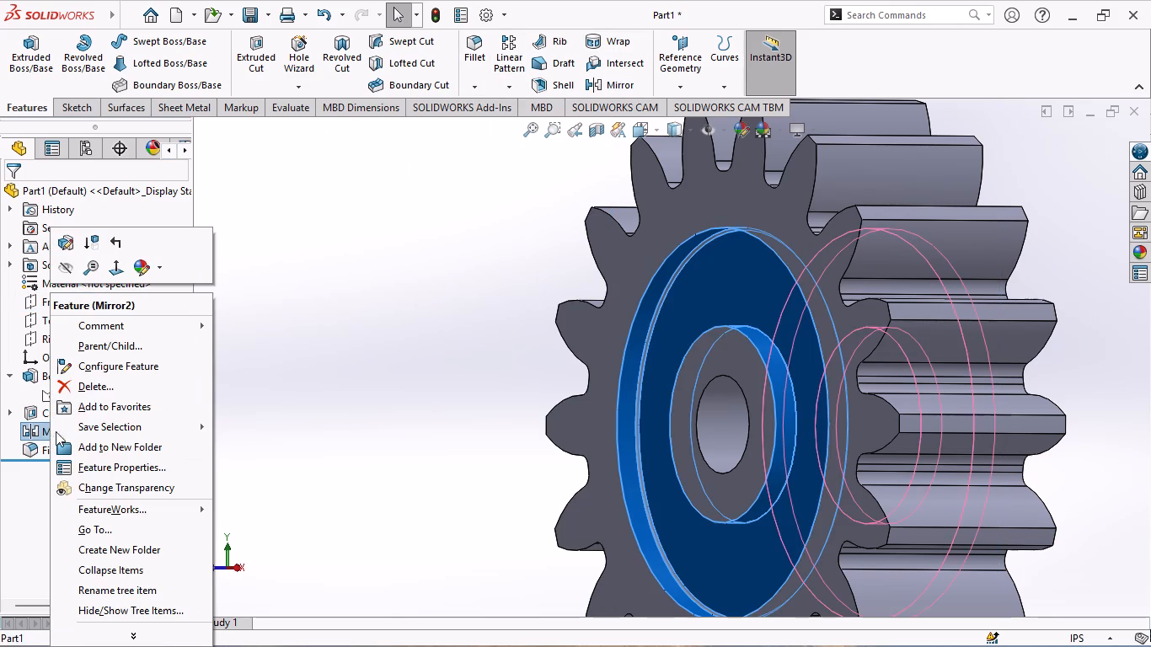
left_click(92, 390)
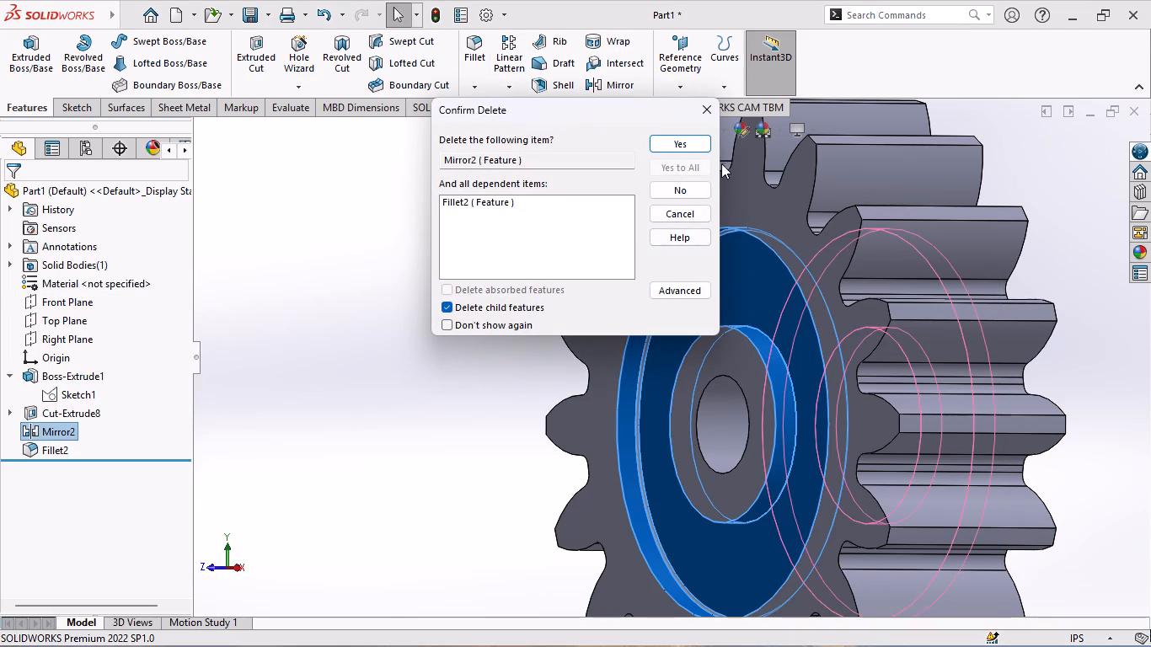
left_click(699, 140)
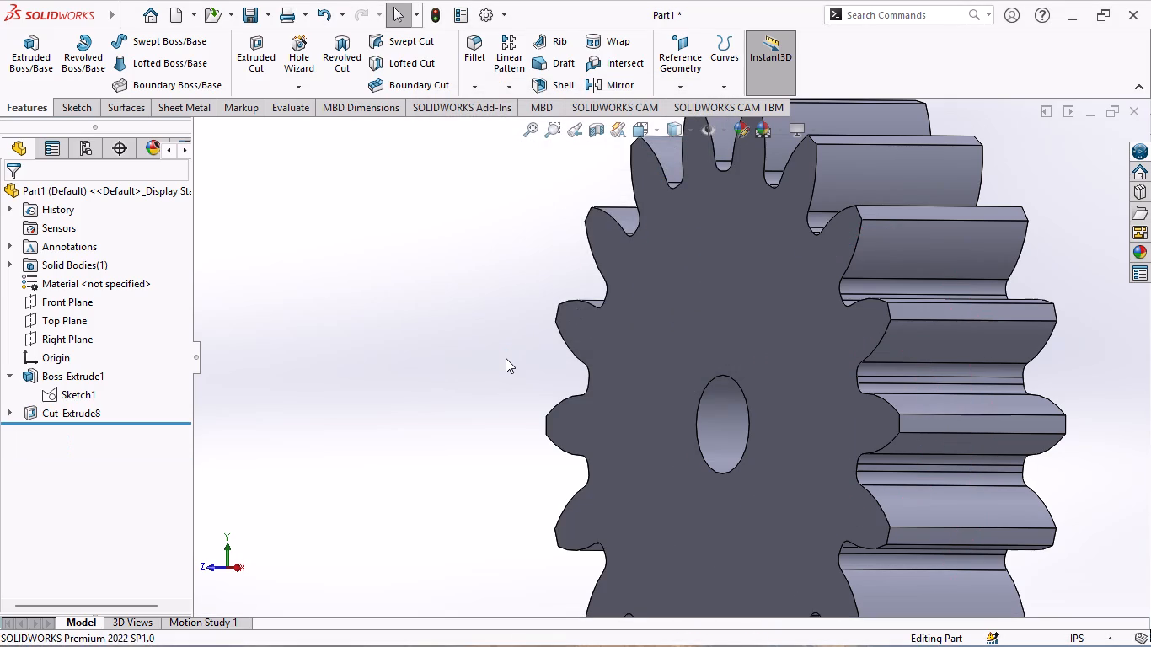
Fillet the outer circular edge of the original cut recess's floor with a symmetric 0.0125 in radius.
scroll(659, 329, "up", 2)
middle_click_drag(987, 306, 900, 352)
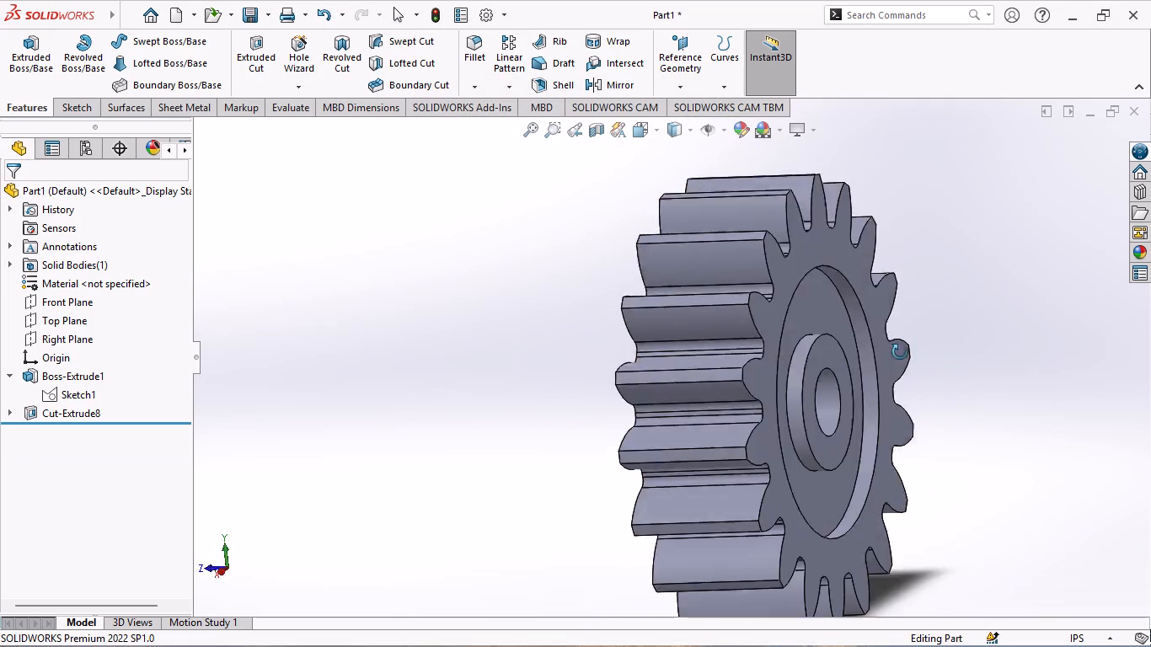
middle_click_drag(900, 352, 865, 345)
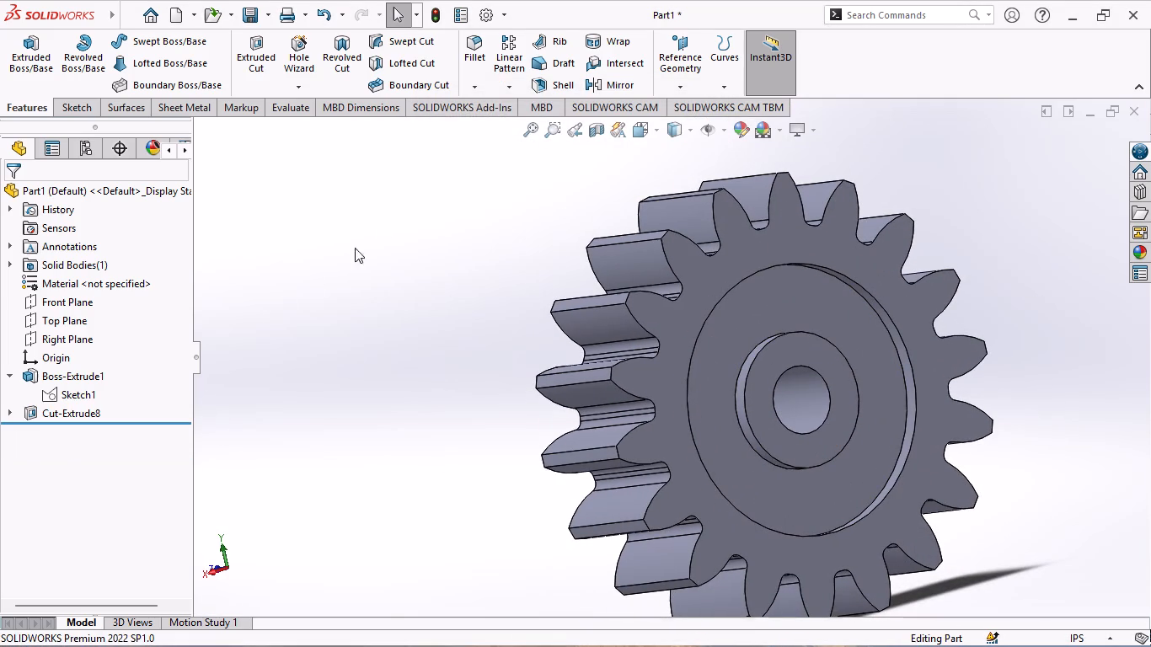
left_click(477, 53)
scroll(859, 302, "down", 3)
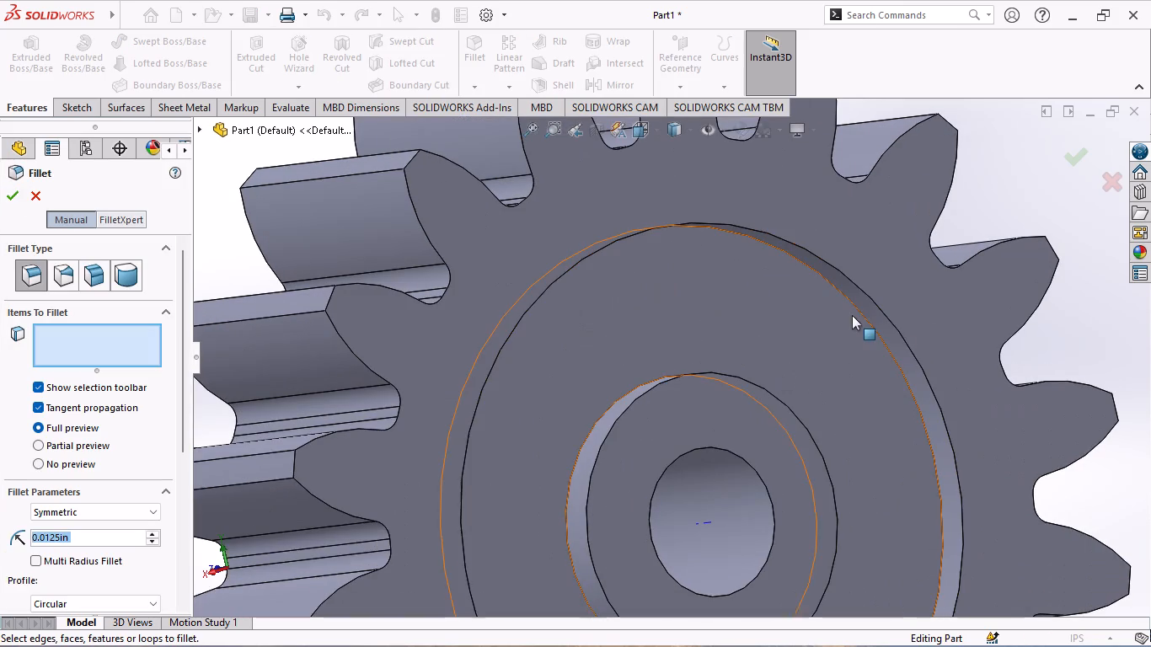
left_click(855, 307)
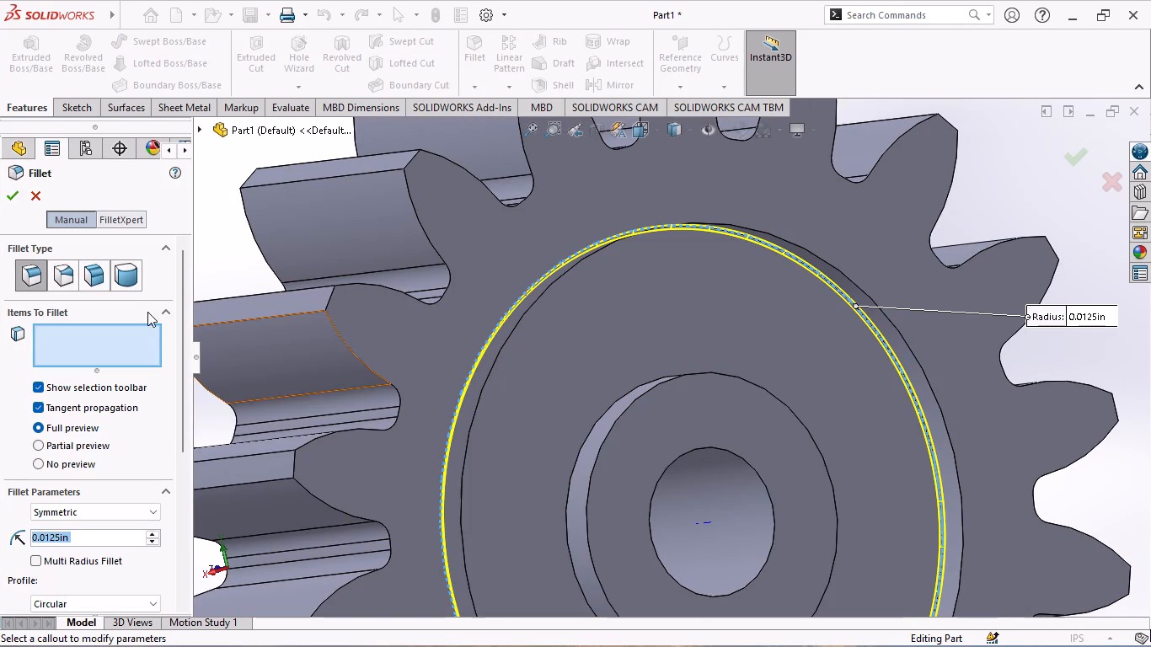
left_click(9, 192)
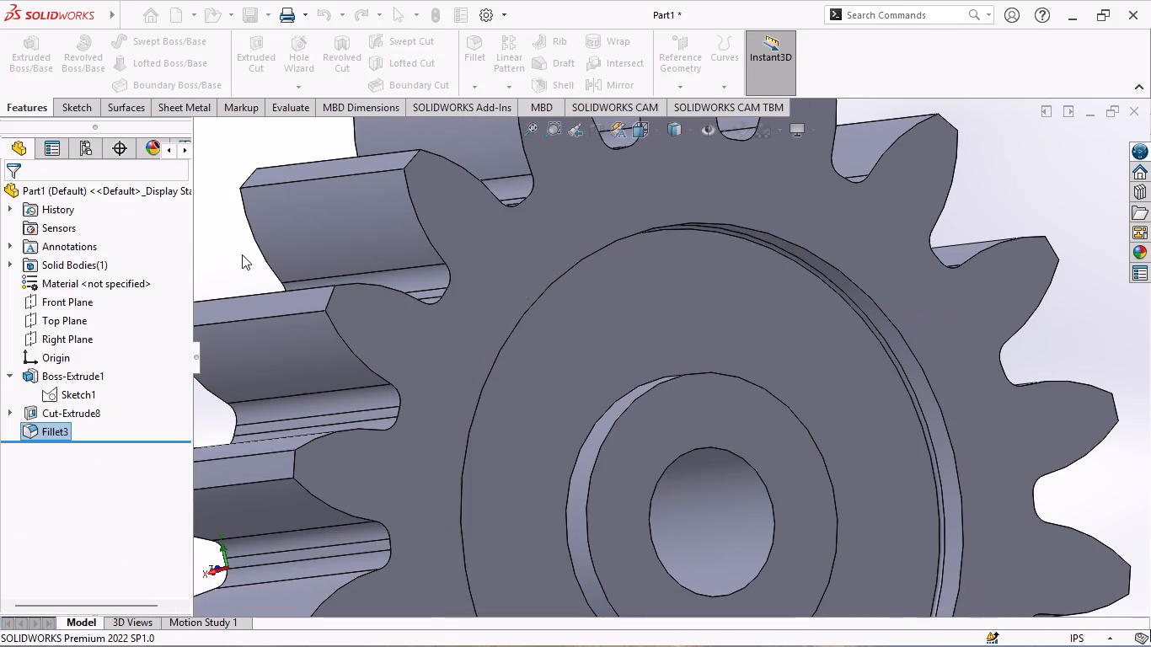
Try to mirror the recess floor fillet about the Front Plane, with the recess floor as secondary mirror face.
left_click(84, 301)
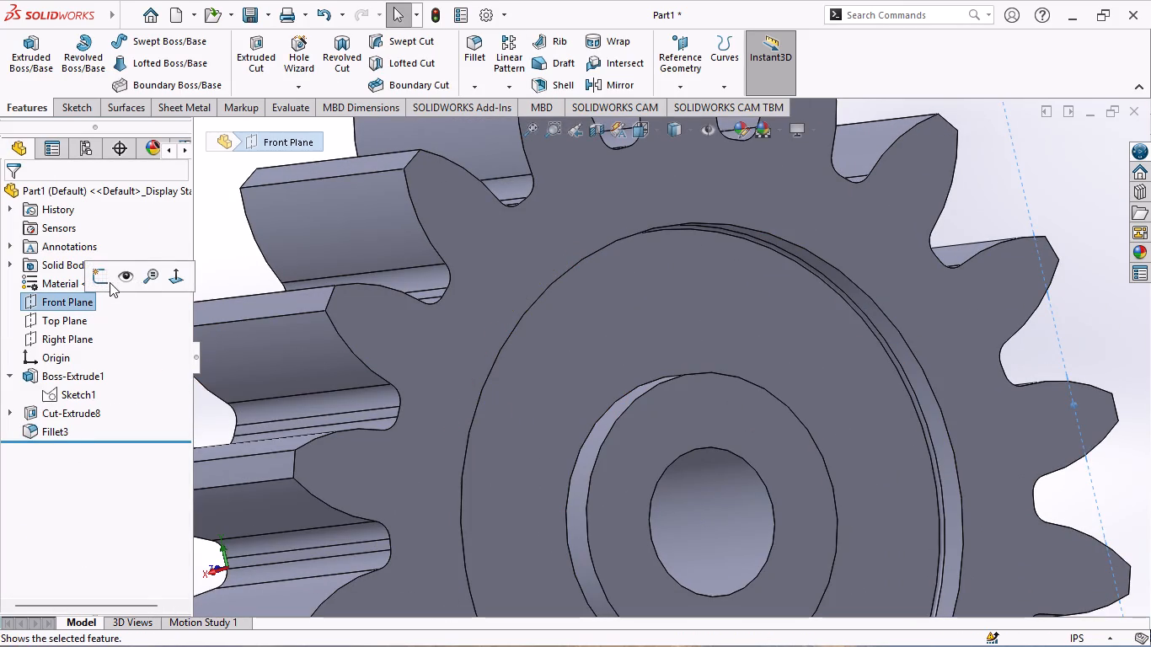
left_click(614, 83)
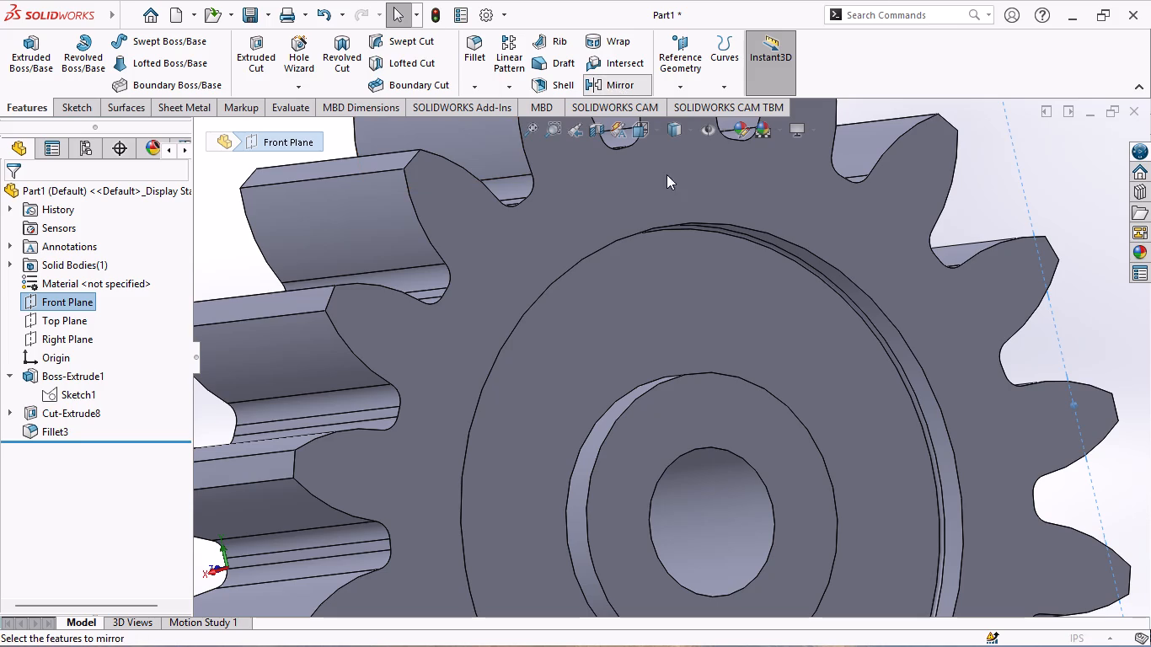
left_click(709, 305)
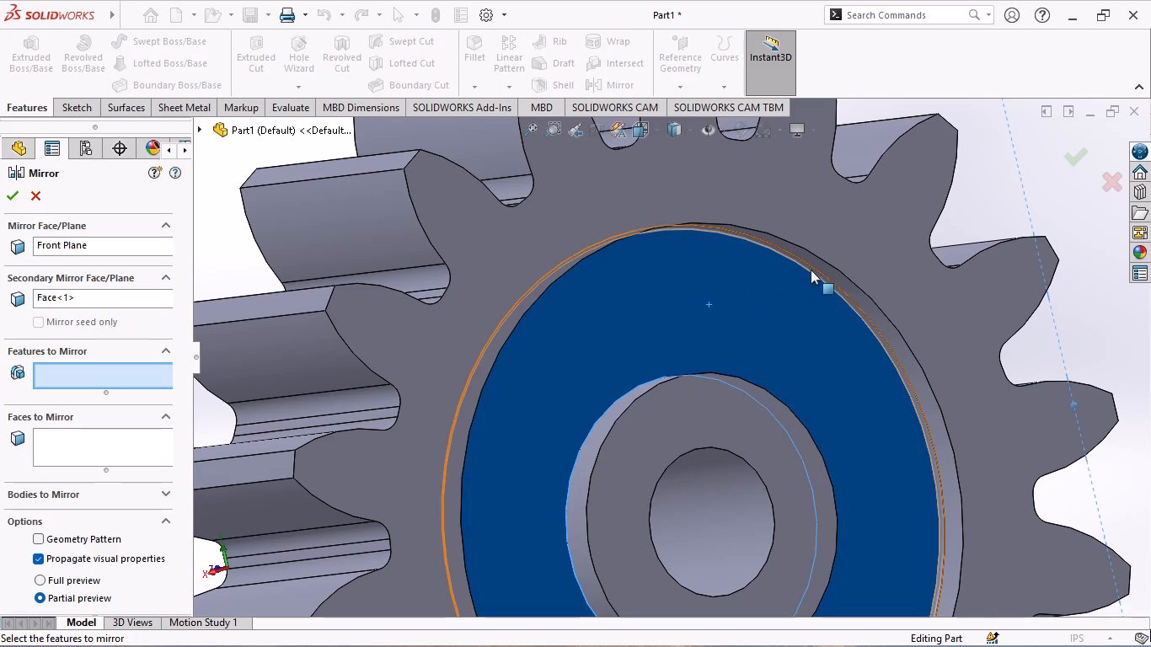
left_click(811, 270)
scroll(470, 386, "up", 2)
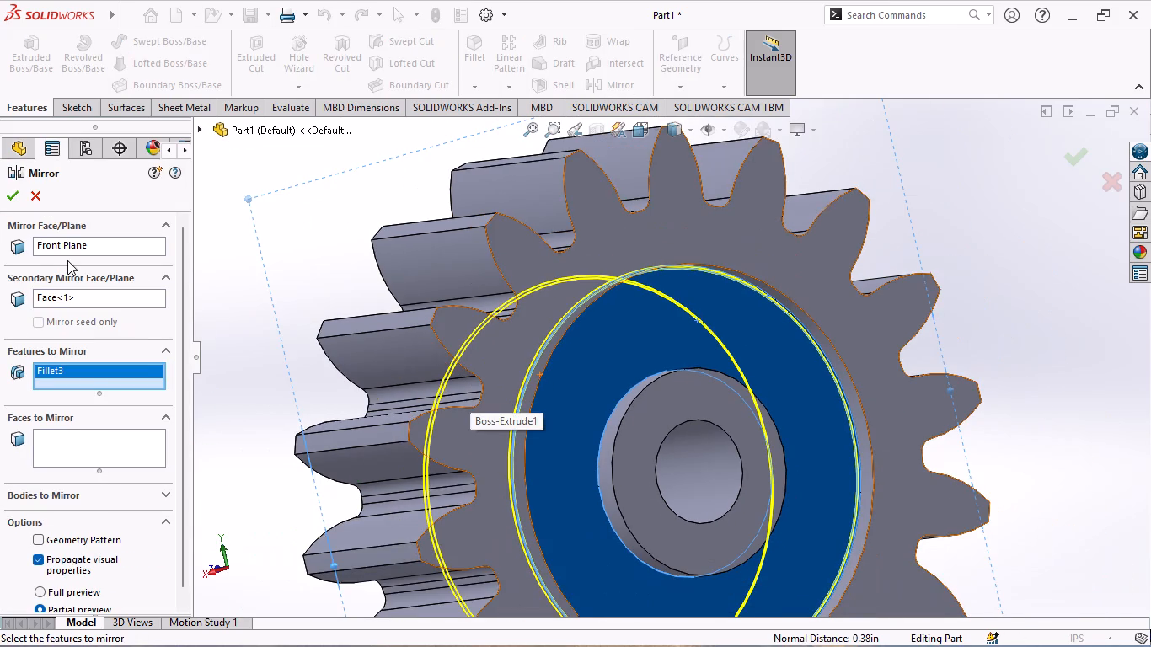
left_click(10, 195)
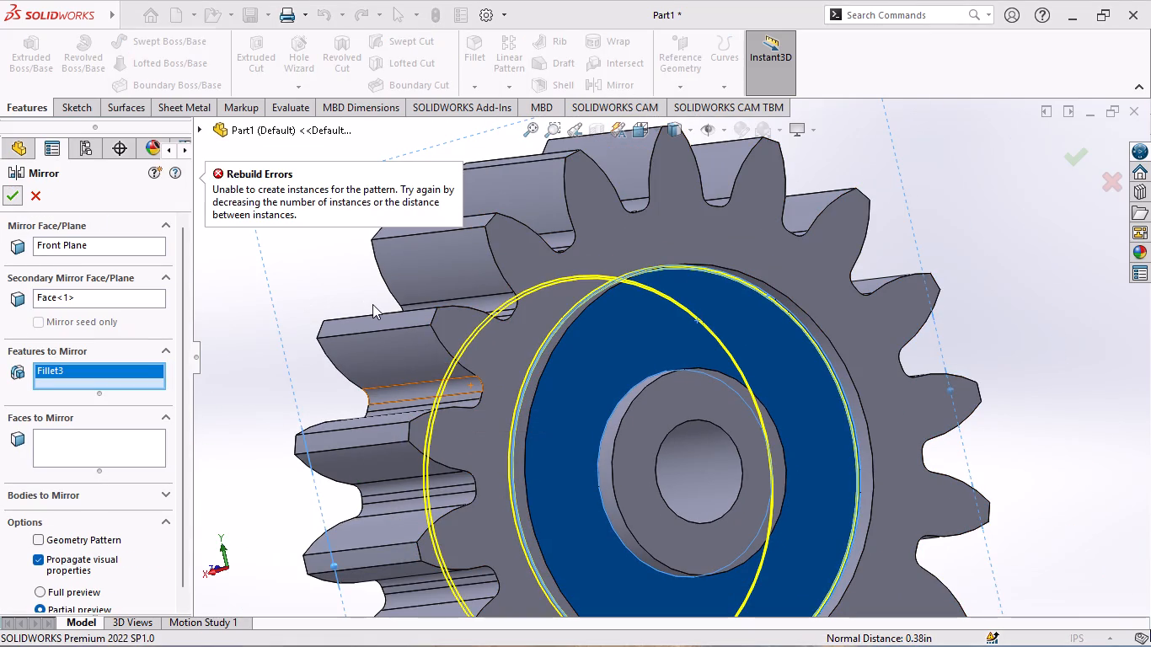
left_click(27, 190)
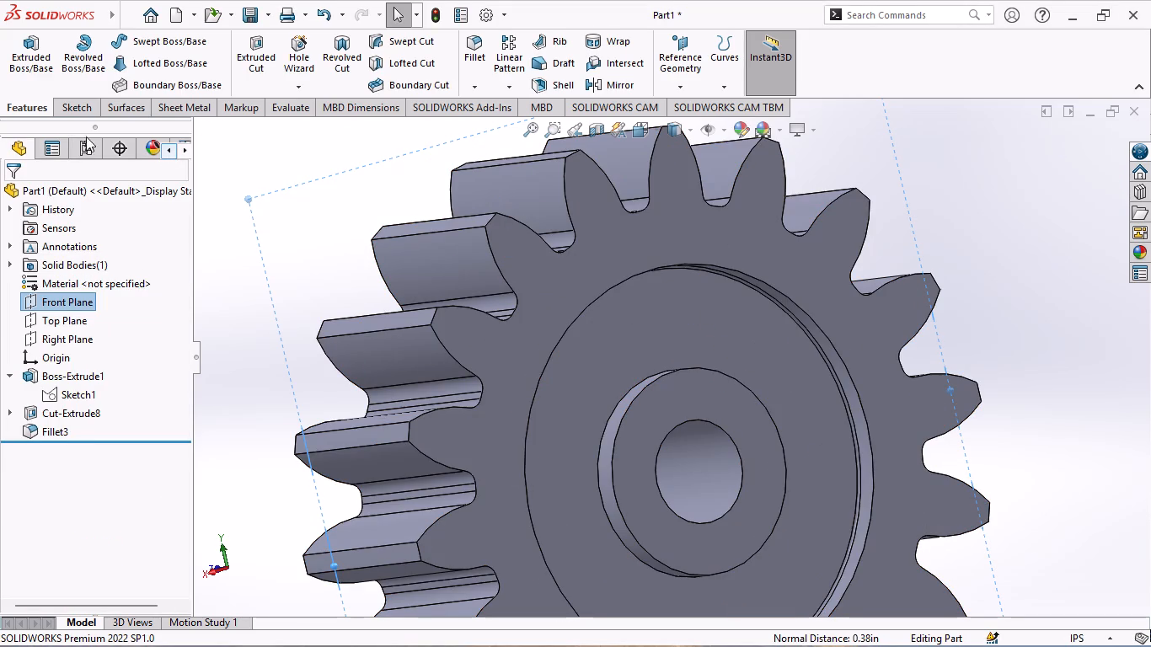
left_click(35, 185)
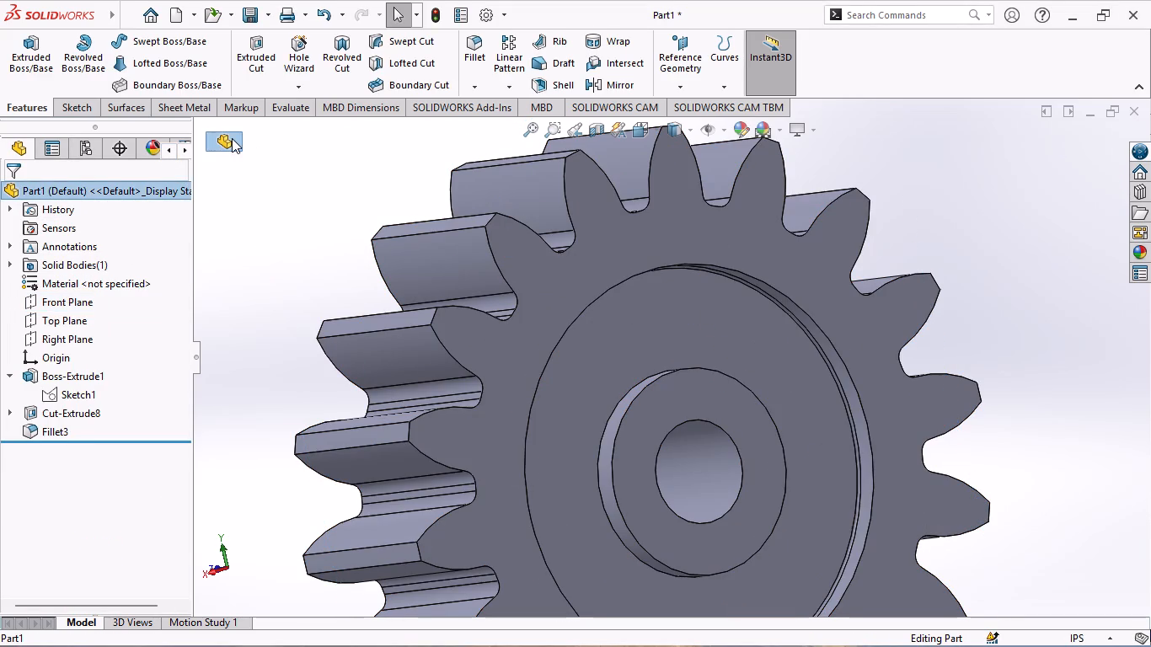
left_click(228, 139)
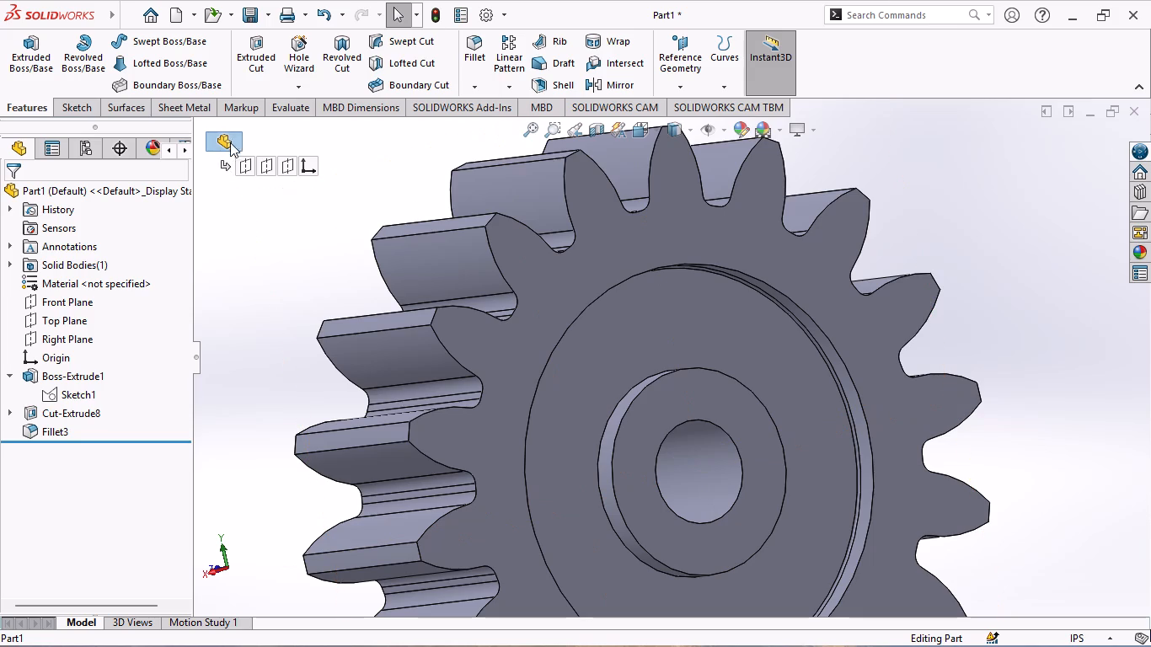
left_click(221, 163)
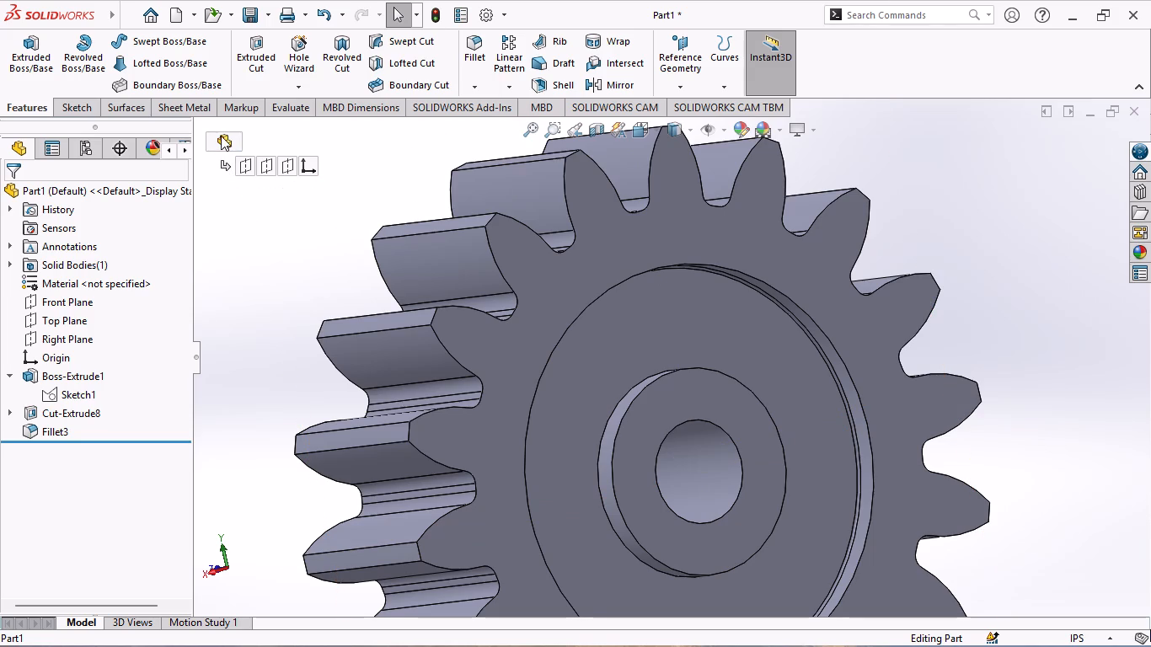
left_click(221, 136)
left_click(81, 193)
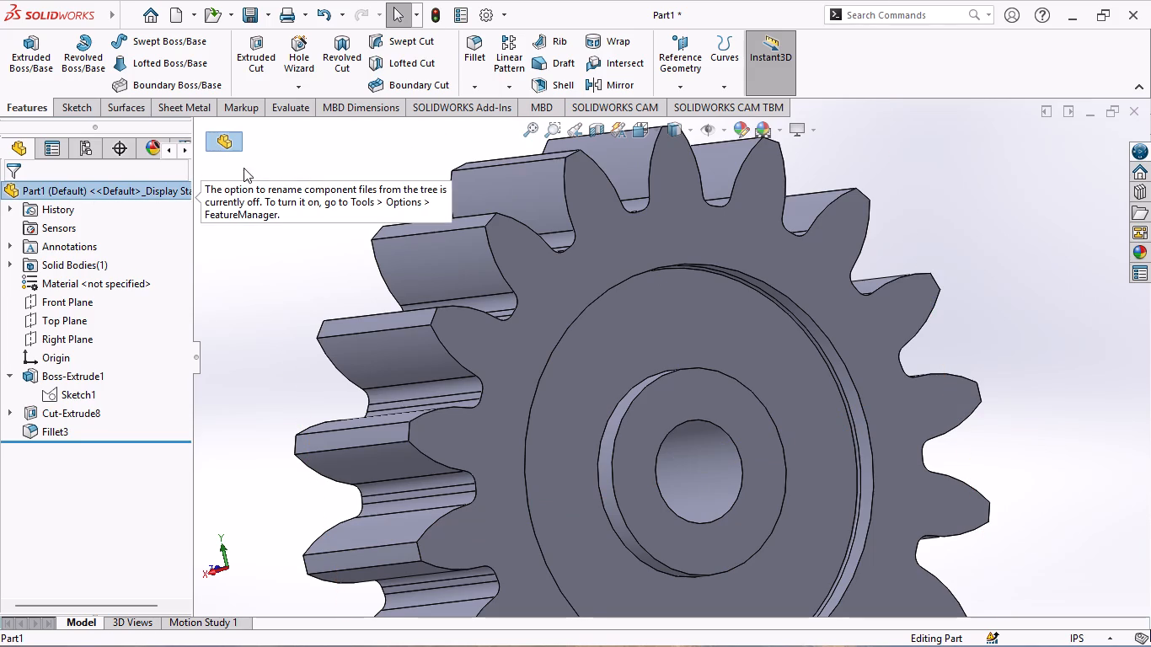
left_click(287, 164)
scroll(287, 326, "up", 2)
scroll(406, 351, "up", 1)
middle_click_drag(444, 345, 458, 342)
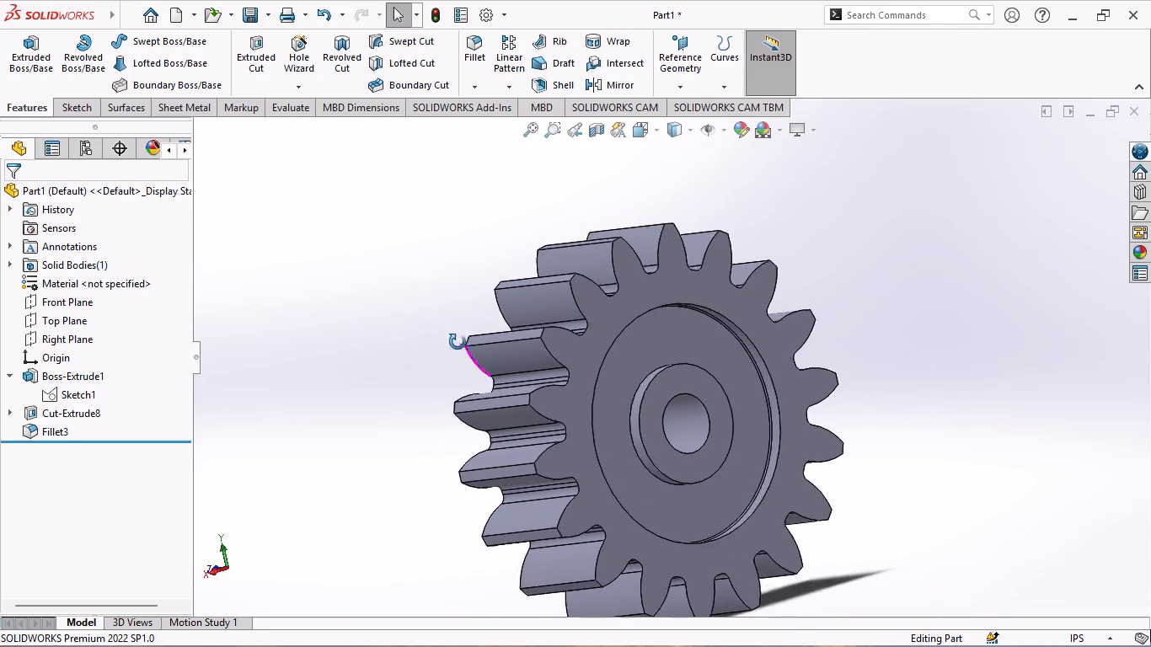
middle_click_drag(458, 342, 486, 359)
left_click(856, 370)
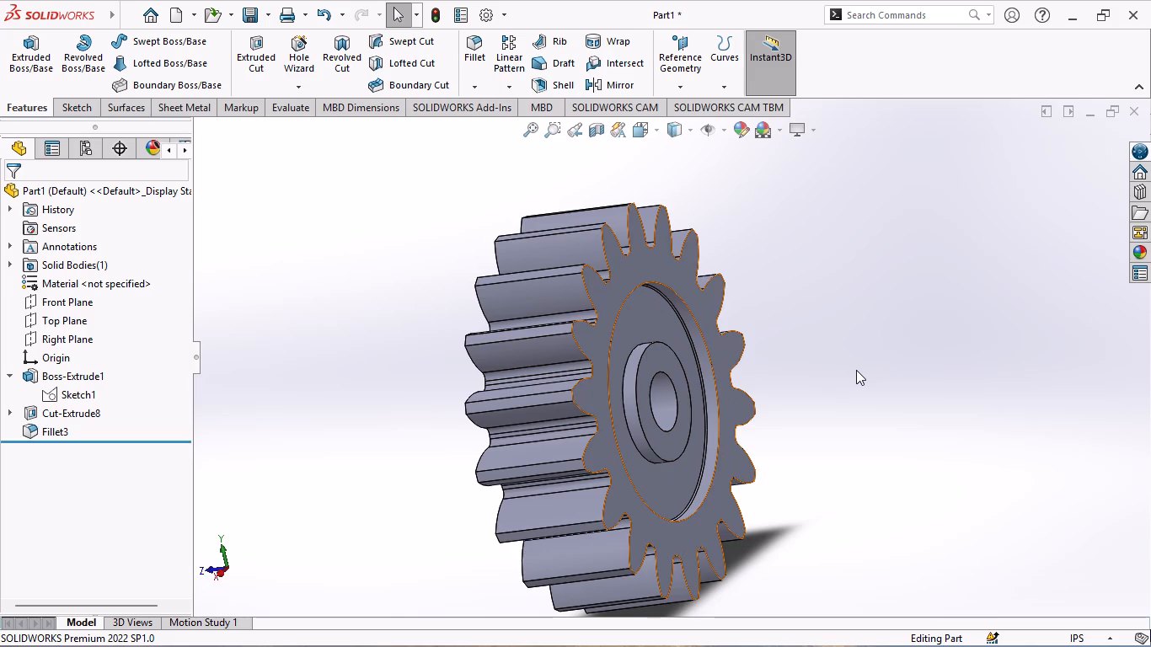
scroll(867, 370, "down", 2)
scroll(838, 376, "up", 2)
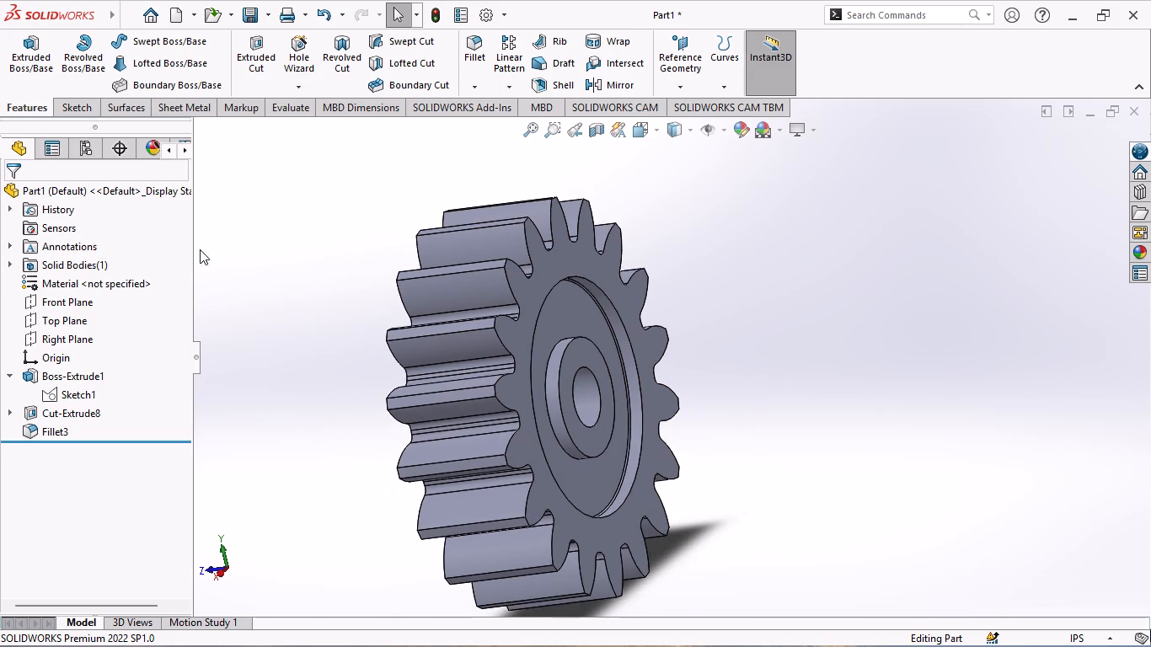
Mirror both the ring recess cut (Cut-Extrude8) and its floor fillet (Fillet3) about the Front Plane.
left_click(51, 301)
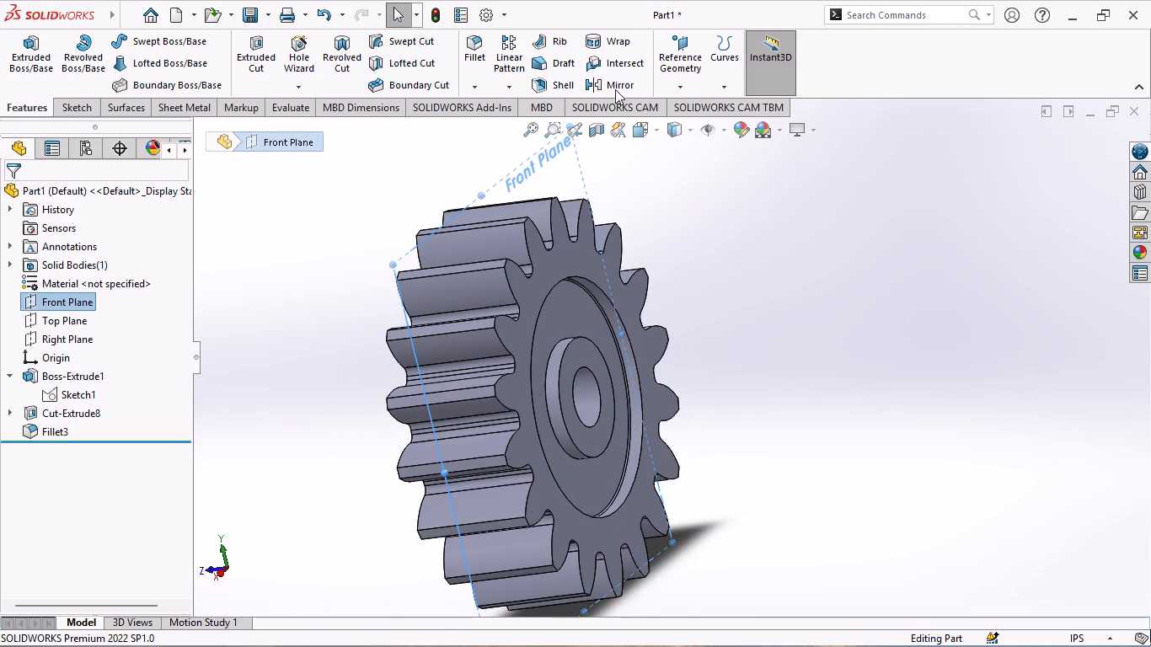
left_click(618, 78)
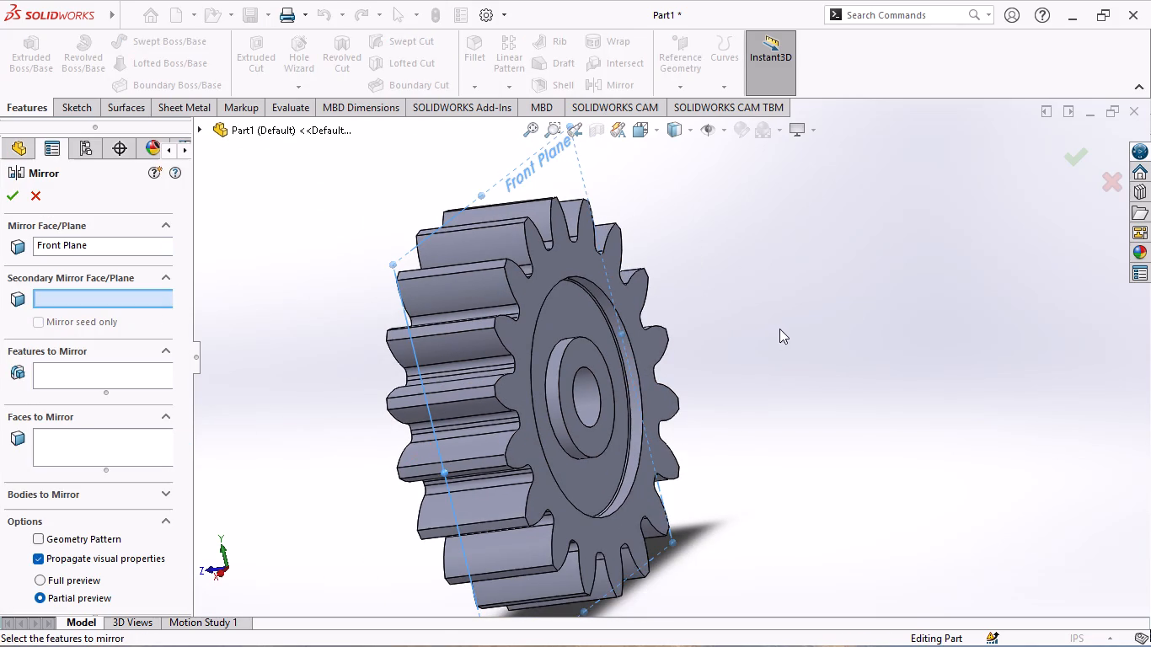
left_click(201, 129)
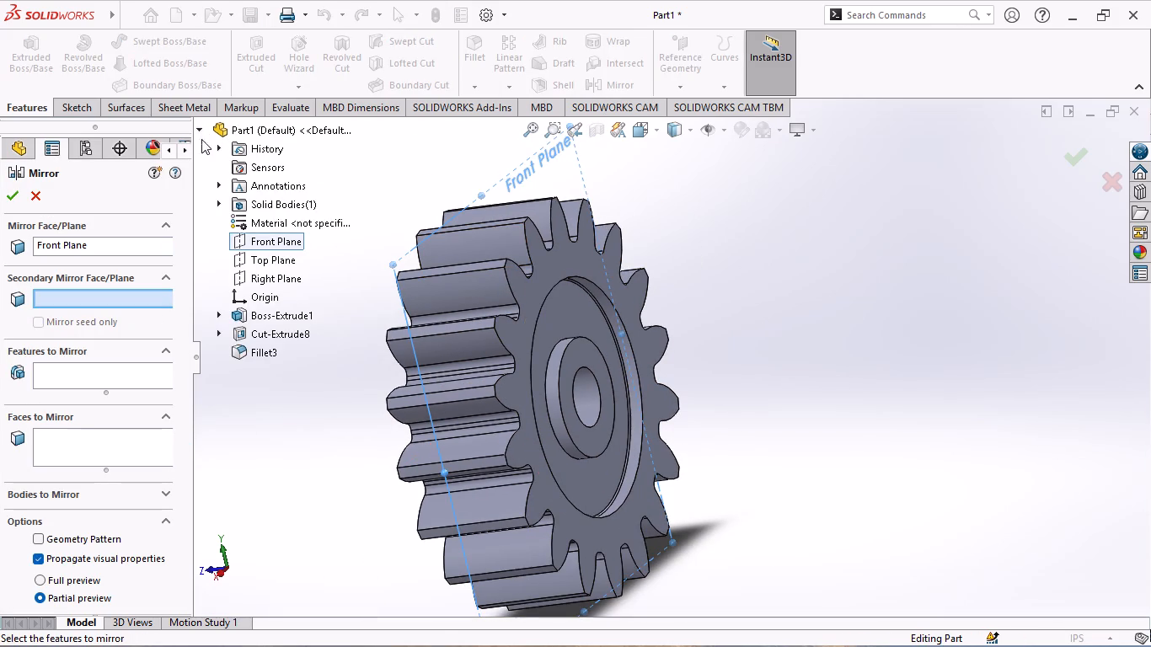
left_click(261, 331)
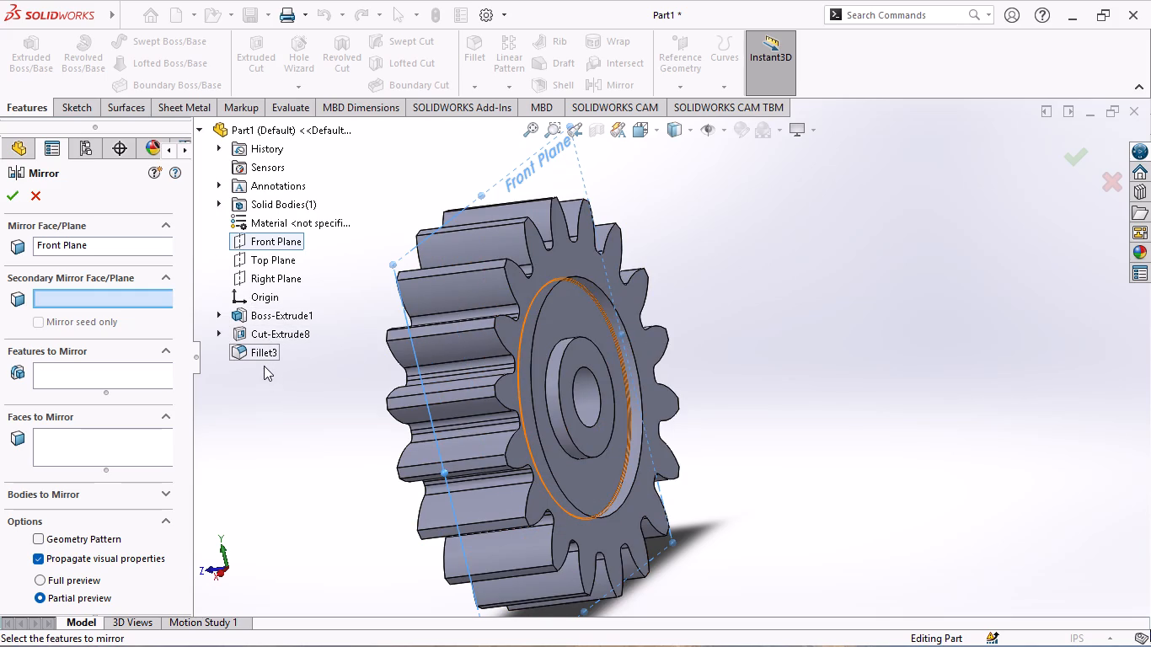
left_click(260, 351)
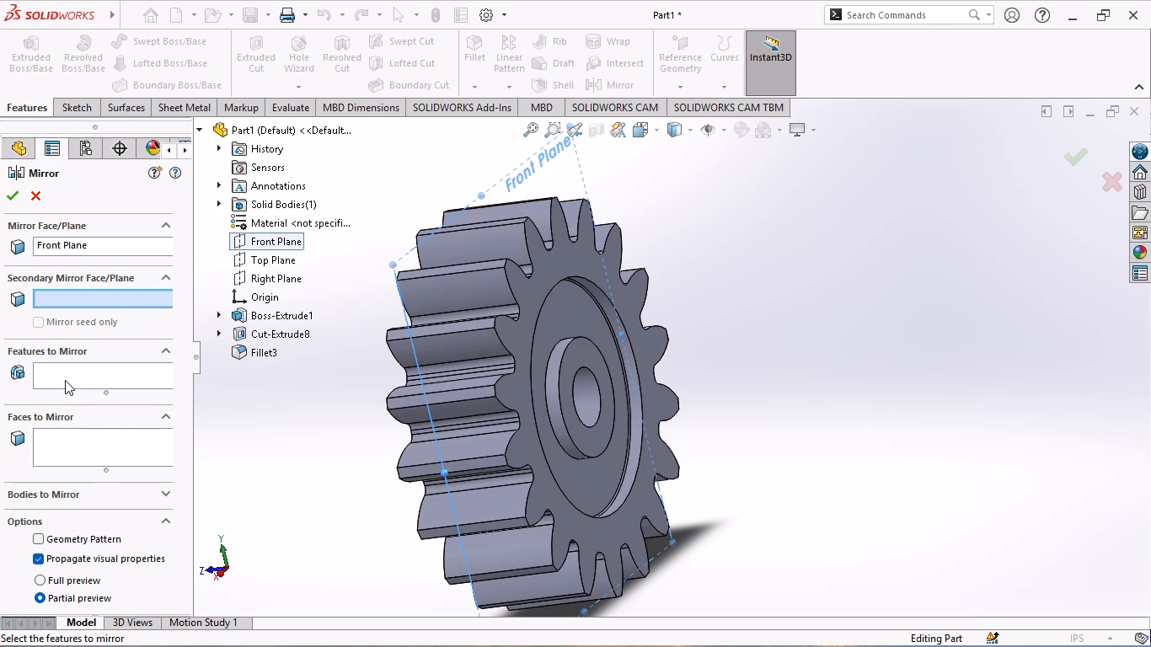
left_click(94, 382)
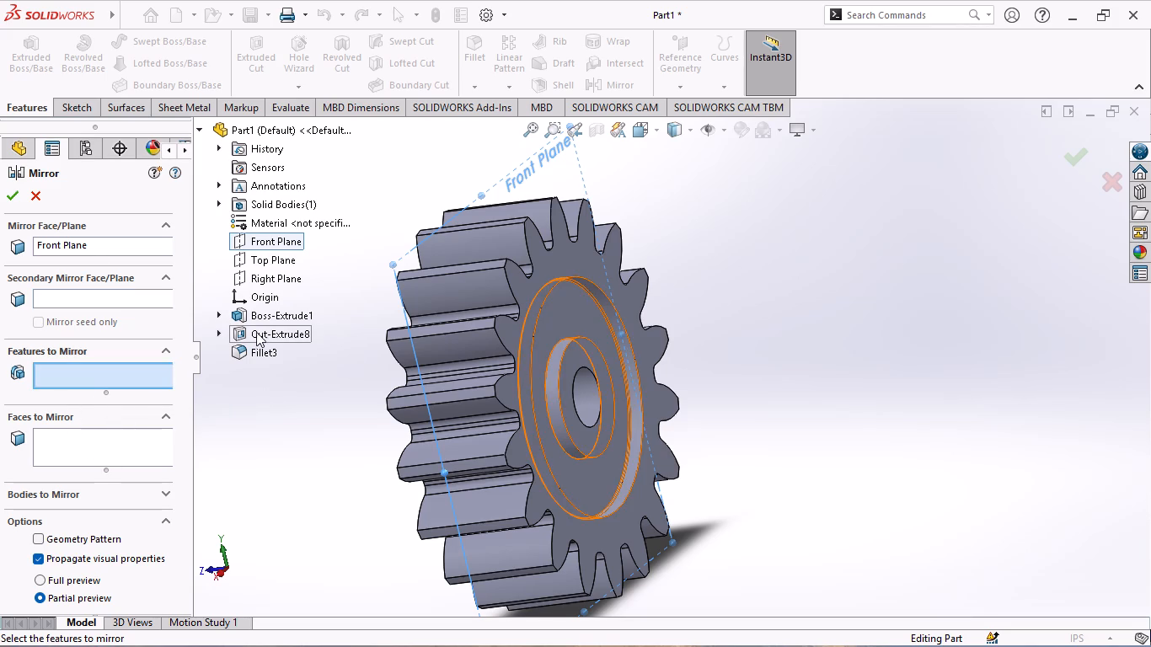
left_click(257, 331)
left_click(265, 347)
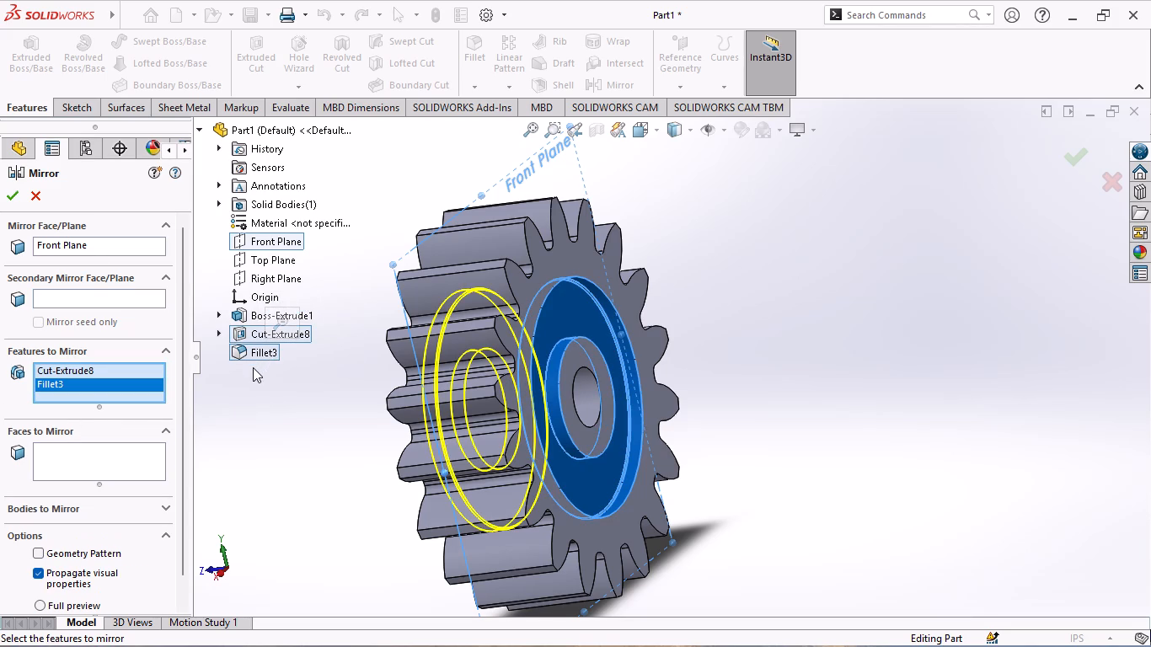
left_click(8, 200)
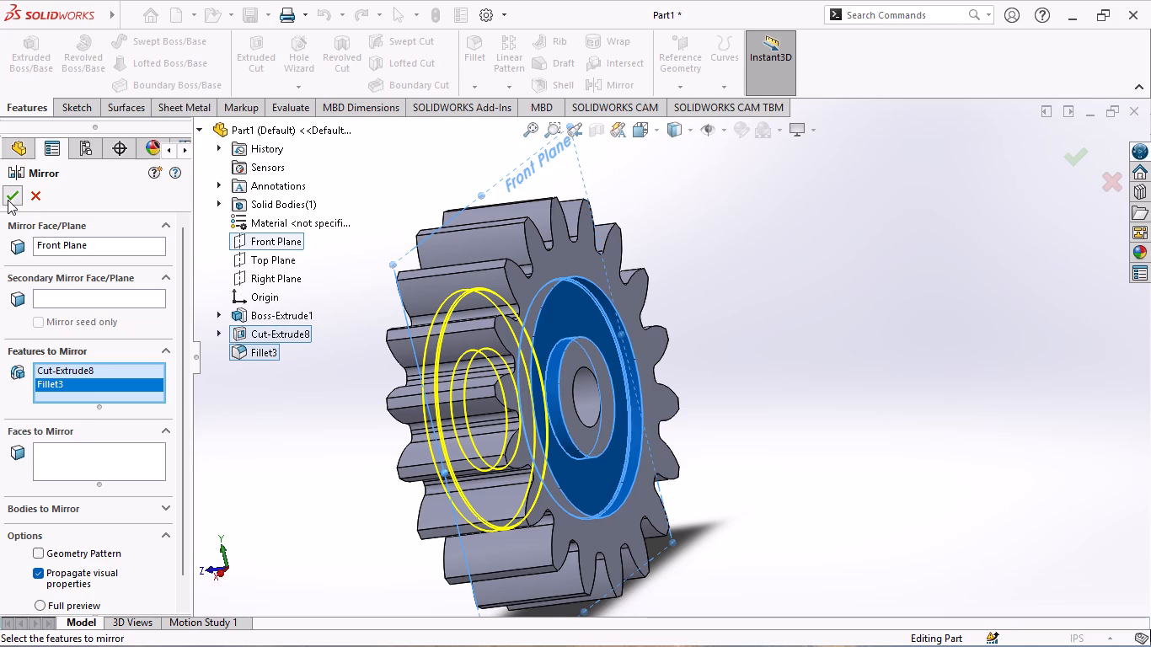
middle_click_drag(293, 316, 385, 303)
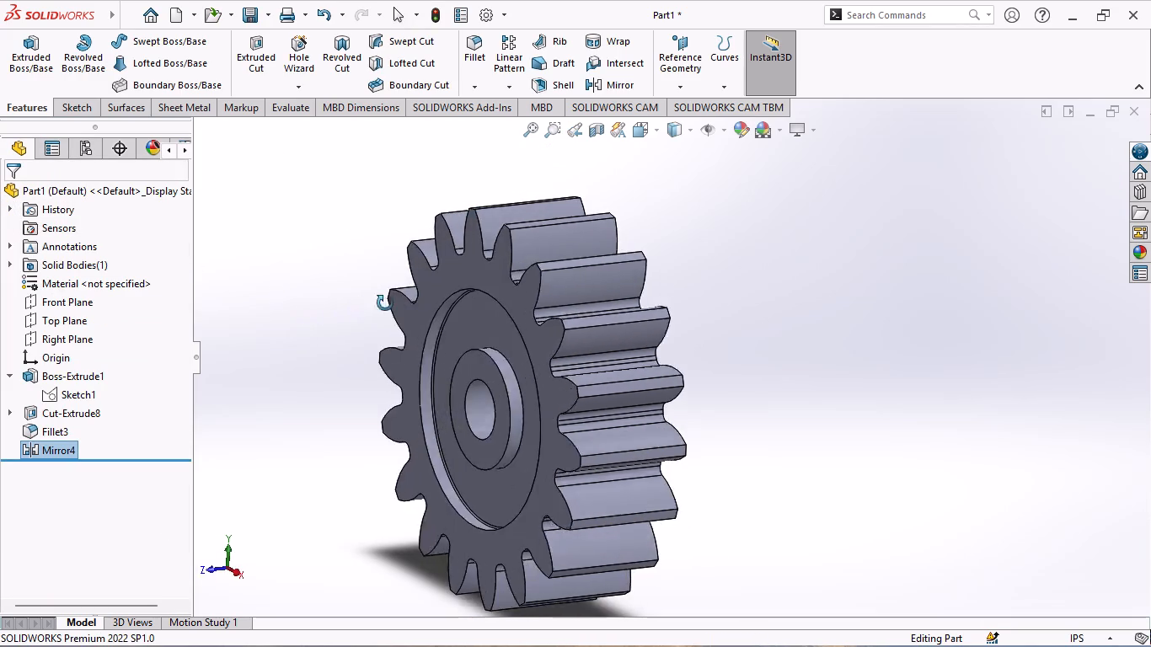
middle_click_drag(385, 303, 306, 298)
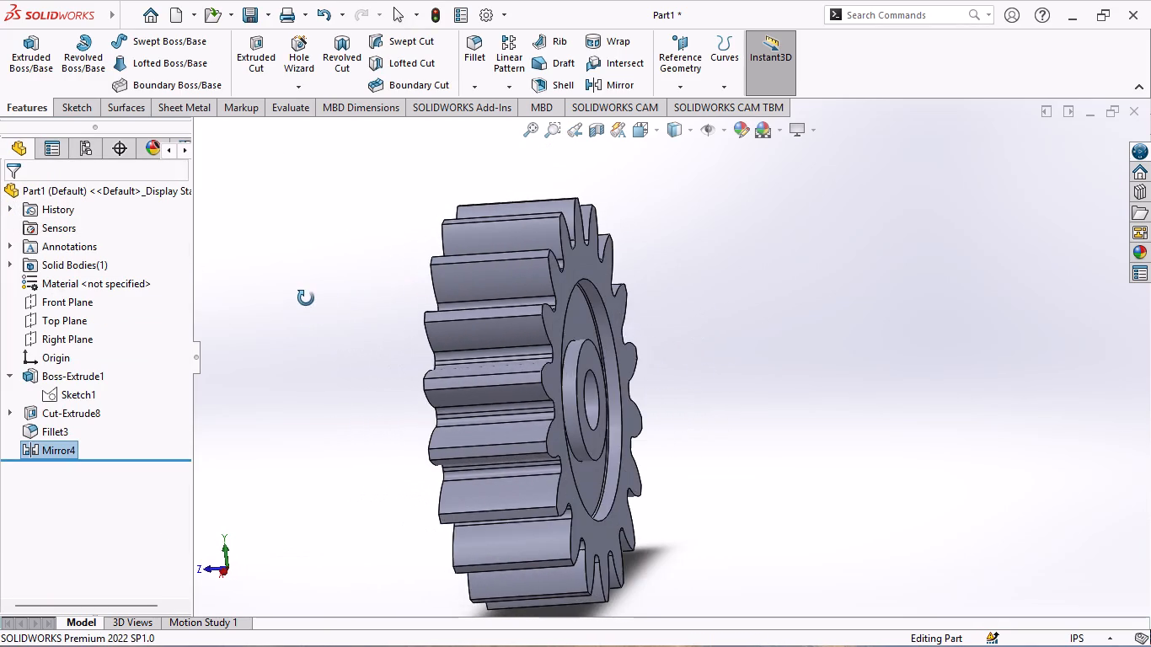
Inspect the ring recesses and their floor fillets on both end faces of the gear.
middle_click_drag(306, 298, 304, 294)
scroll(565, 405, "down", 5)
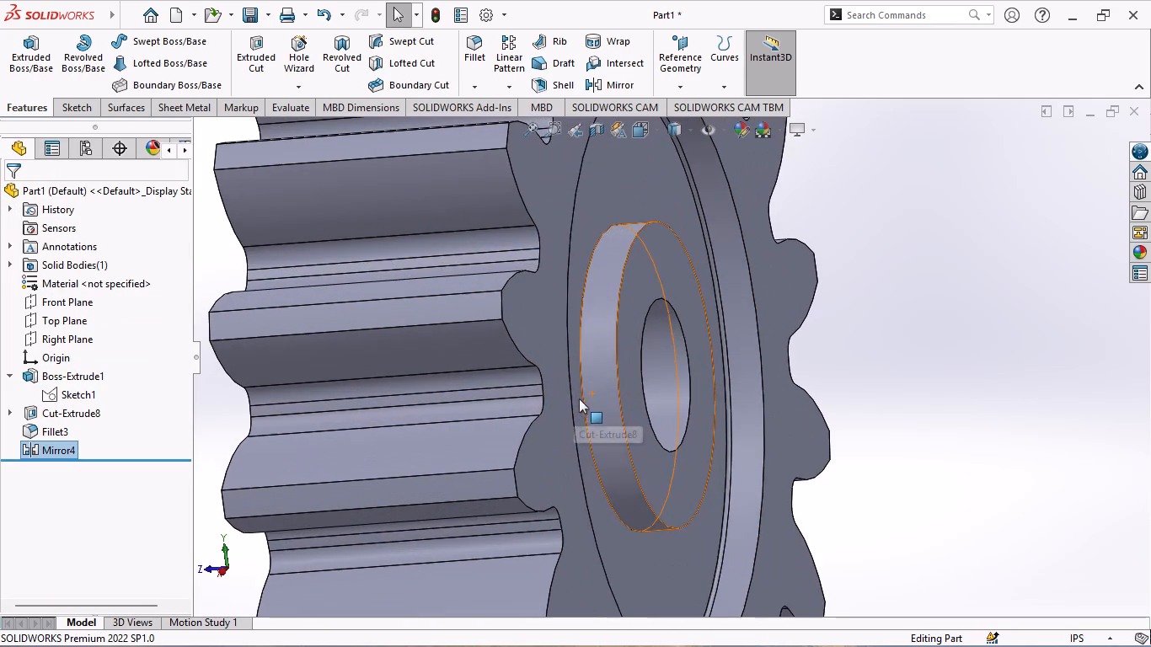
scroll(748, 362, "up", 3)
scroll(462, 372, "up", 2)
middle_click_drag(356, 352, 463, 345)
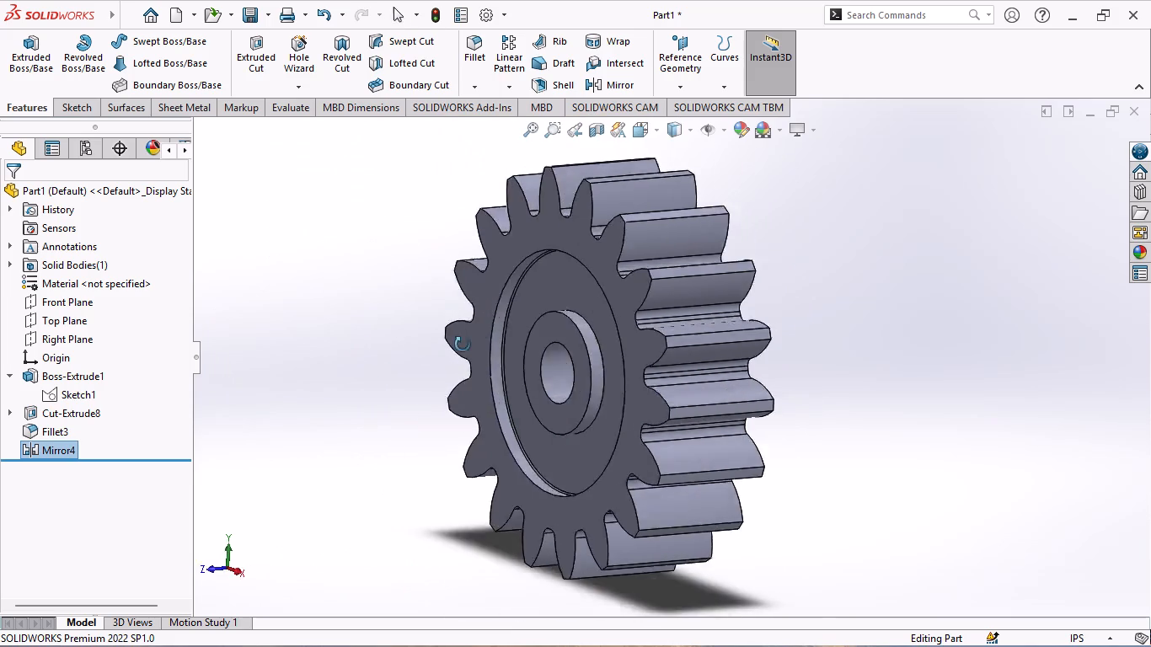
middle_click_drag(463, 345, 506, 341)
middle_click_drag(511, 337, 458, 345)
scroll(473, 335, "down", 6)
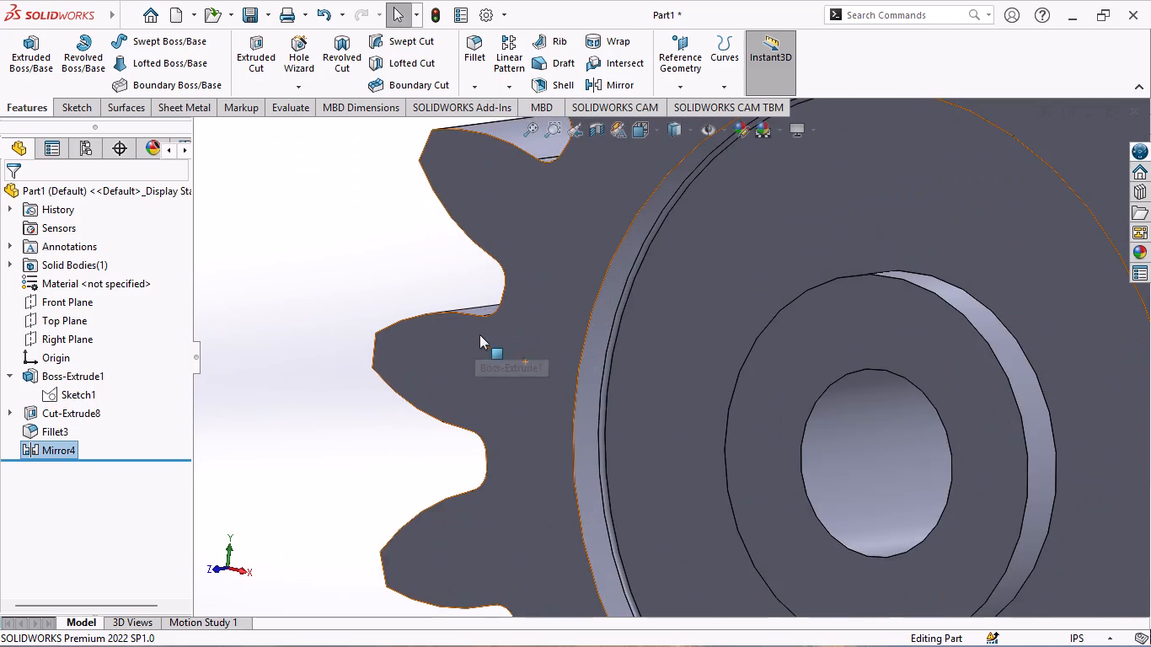
scroll(635, 375, "down", 2)
scroll(637, 375, "up", 6)
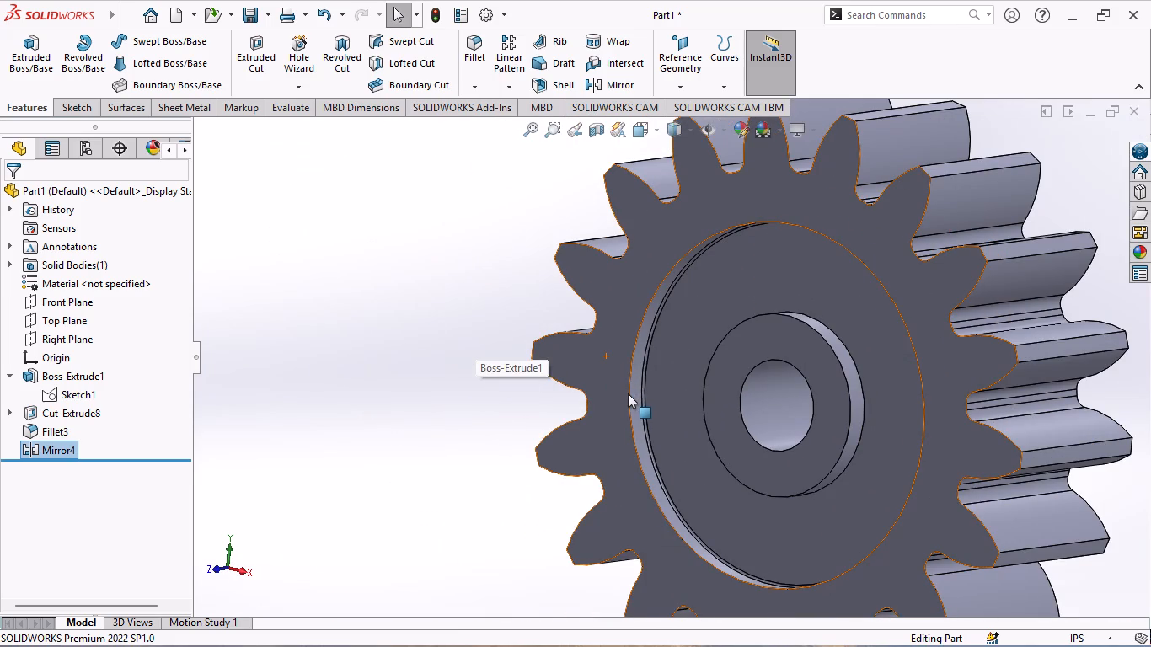
scroll(628, 393, "up", 2)
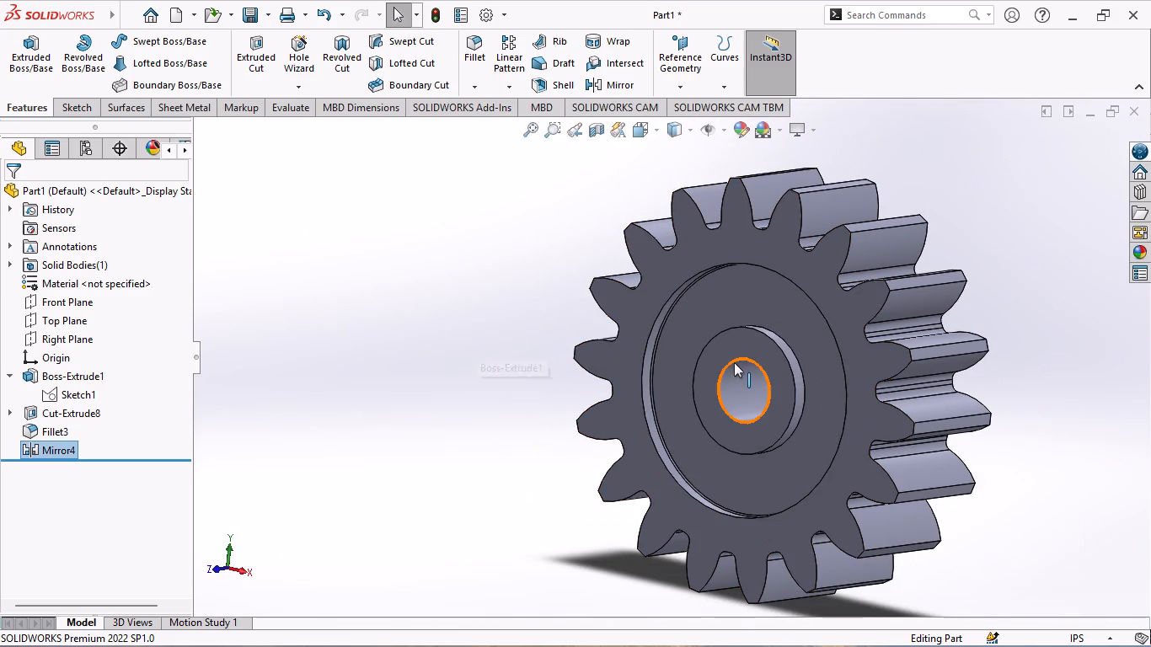
scroll(506, 294, "up", 1)
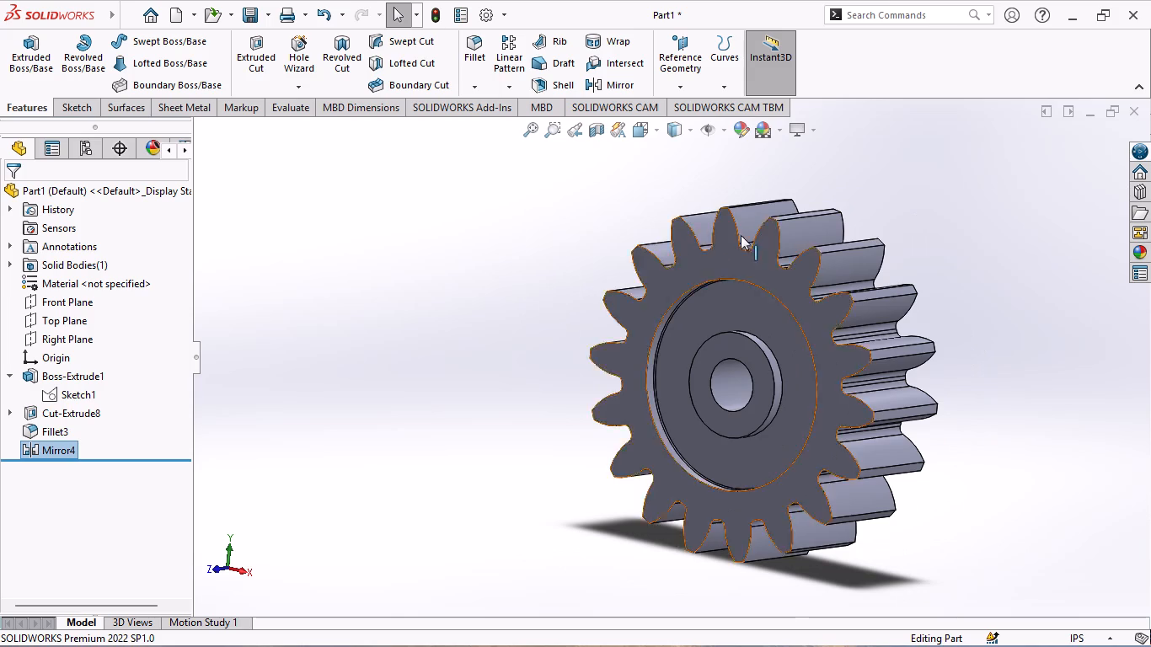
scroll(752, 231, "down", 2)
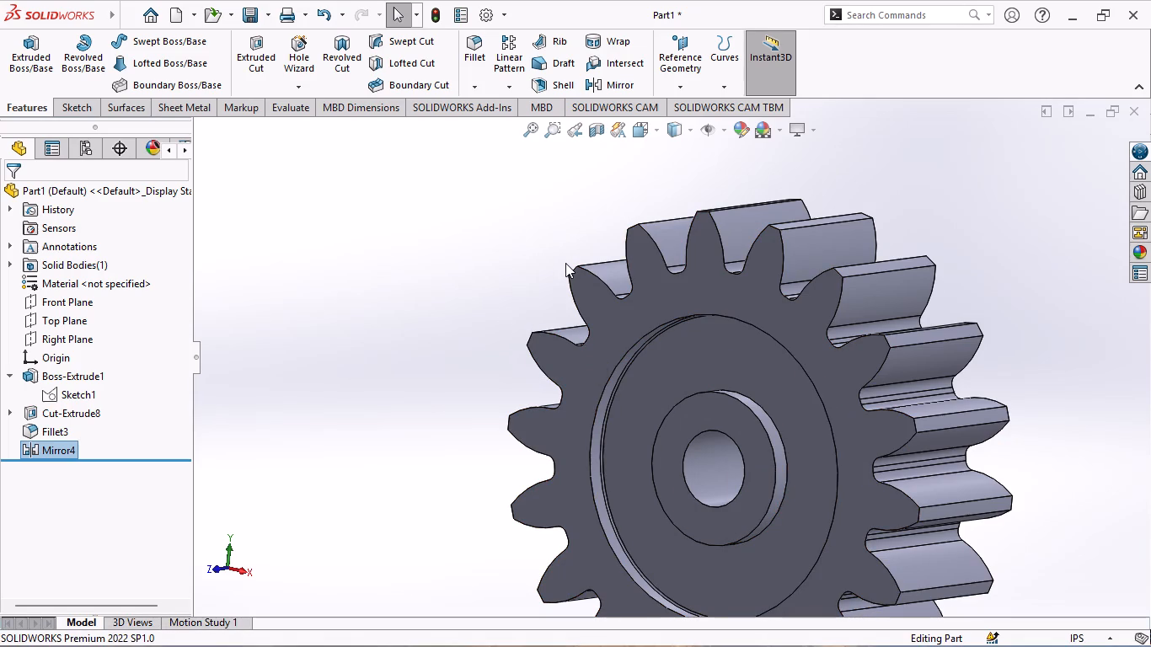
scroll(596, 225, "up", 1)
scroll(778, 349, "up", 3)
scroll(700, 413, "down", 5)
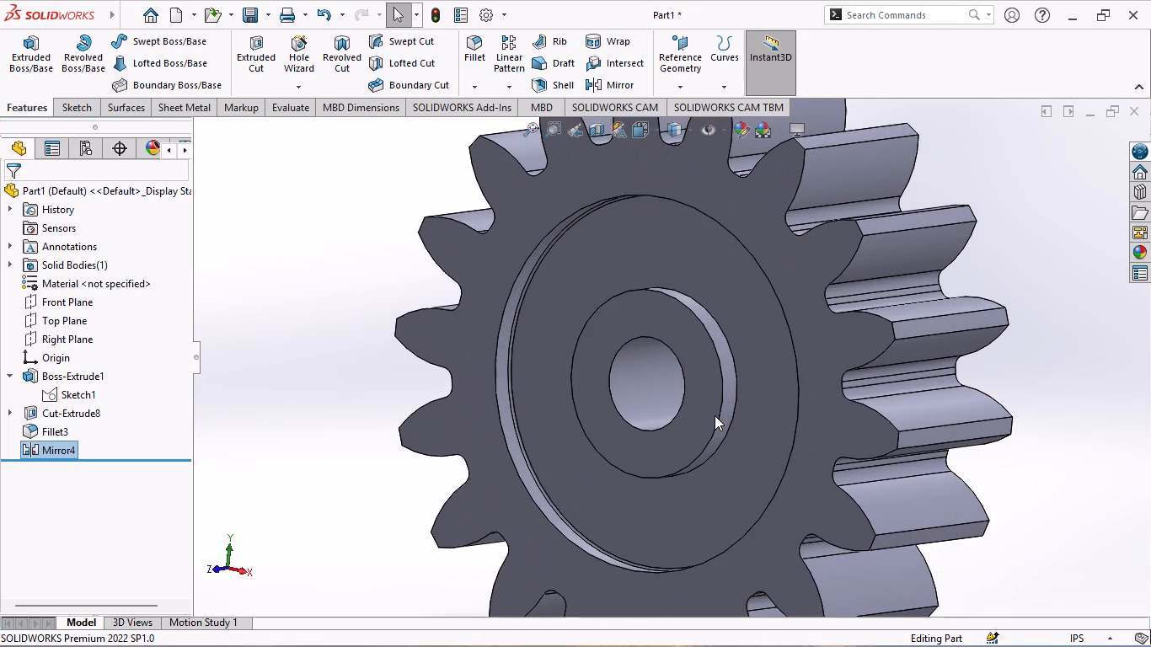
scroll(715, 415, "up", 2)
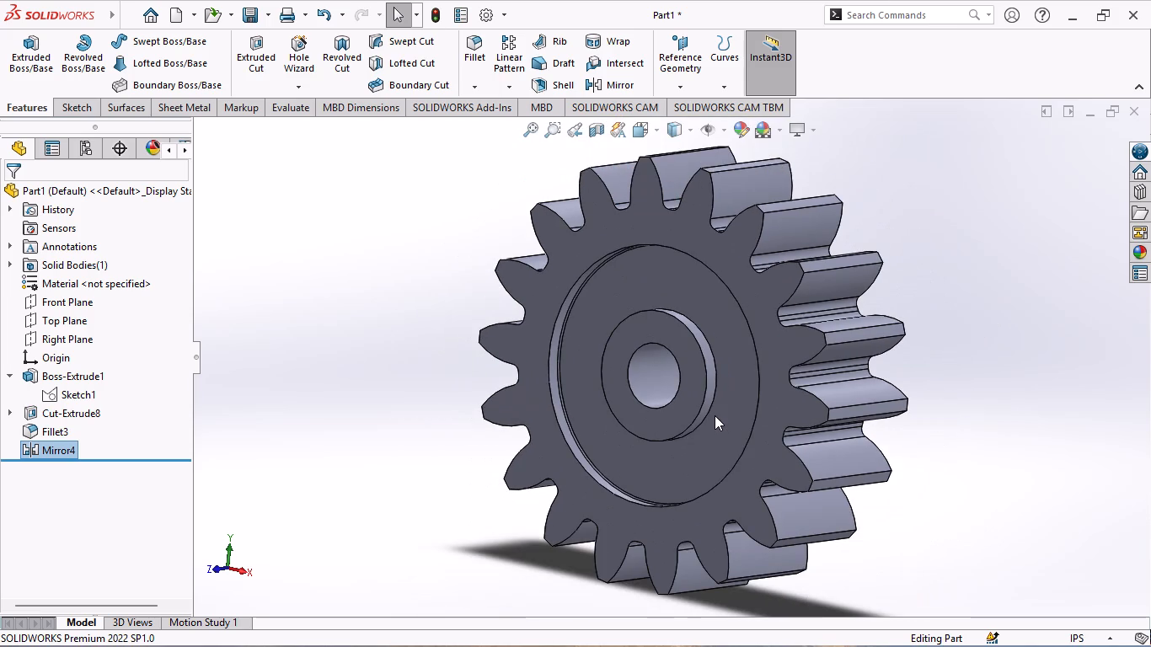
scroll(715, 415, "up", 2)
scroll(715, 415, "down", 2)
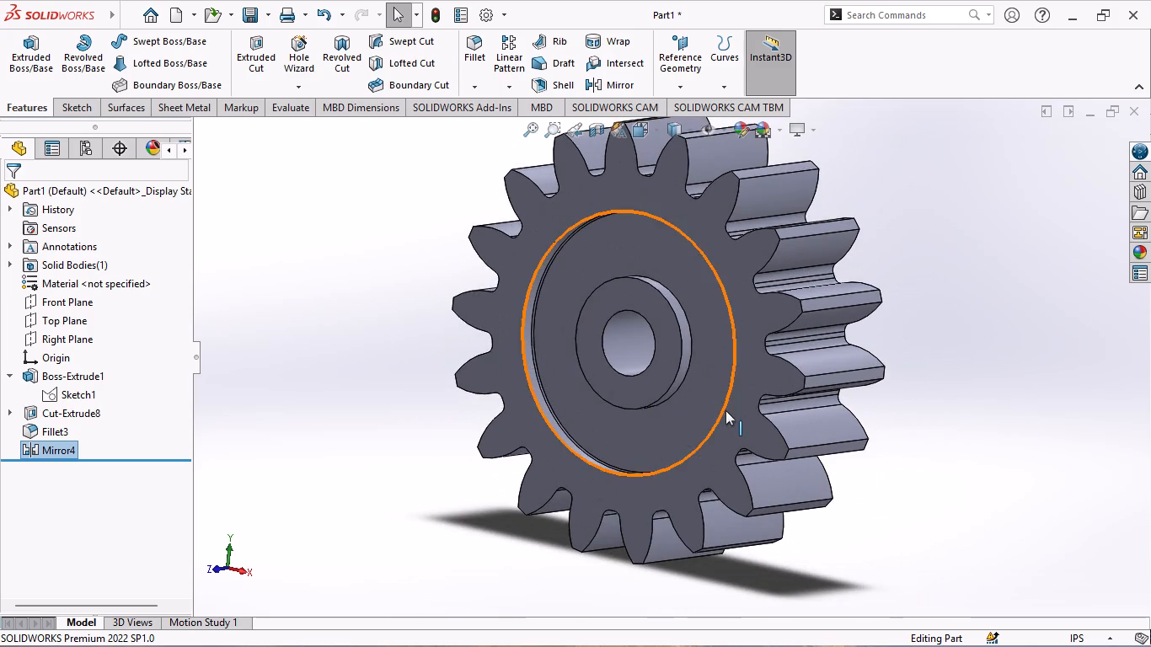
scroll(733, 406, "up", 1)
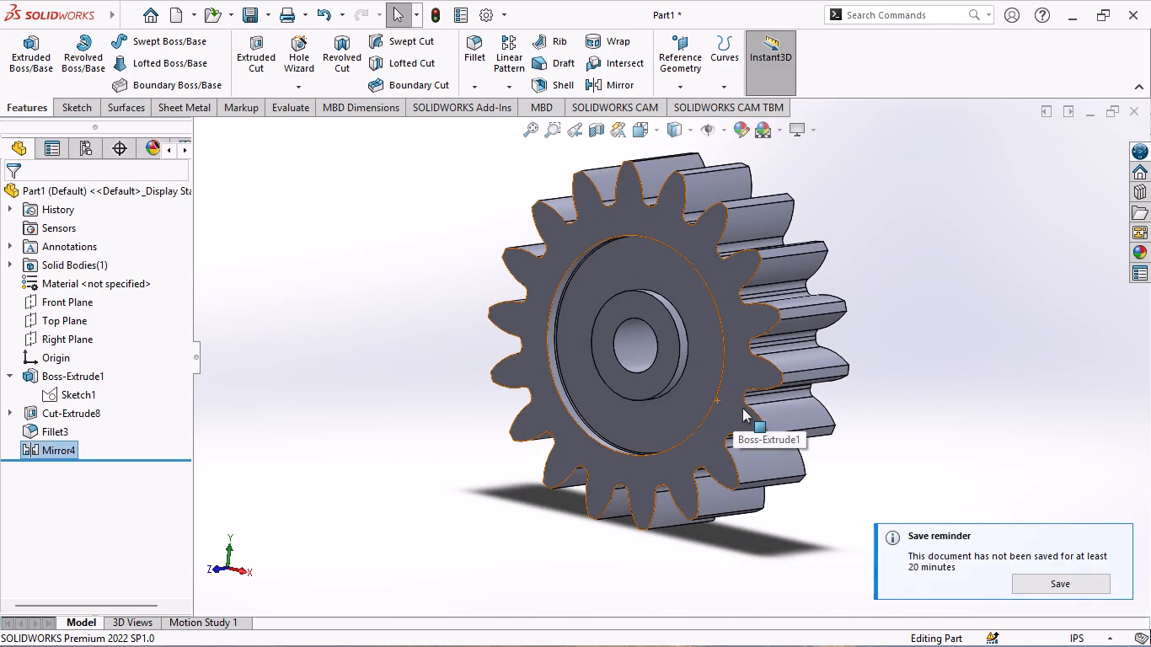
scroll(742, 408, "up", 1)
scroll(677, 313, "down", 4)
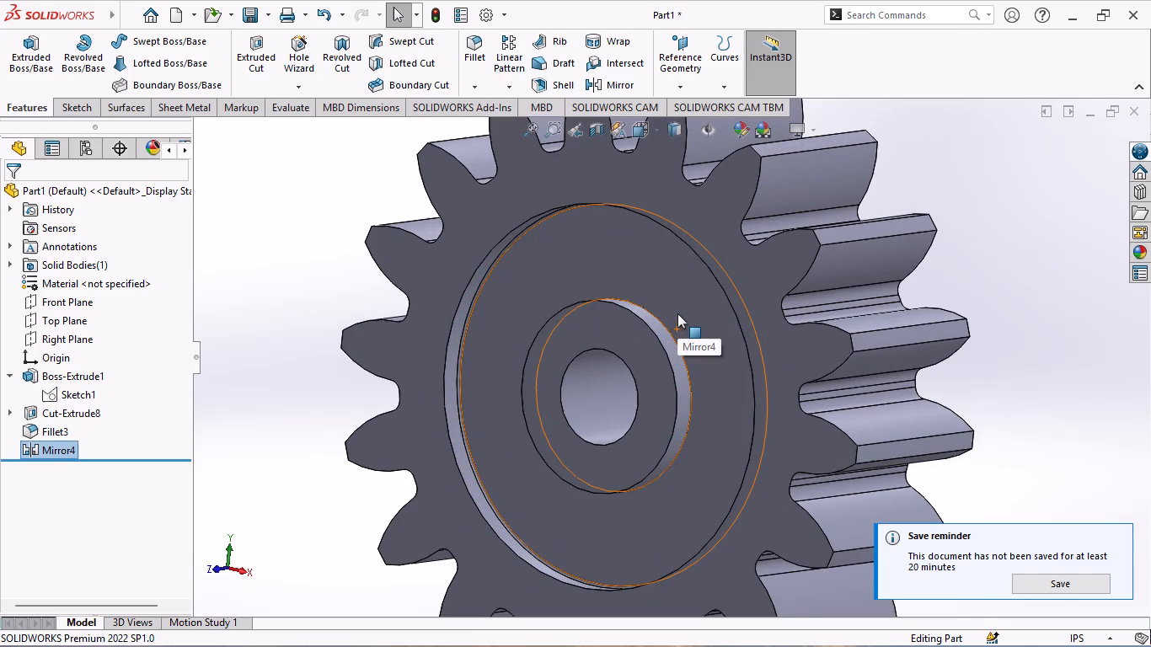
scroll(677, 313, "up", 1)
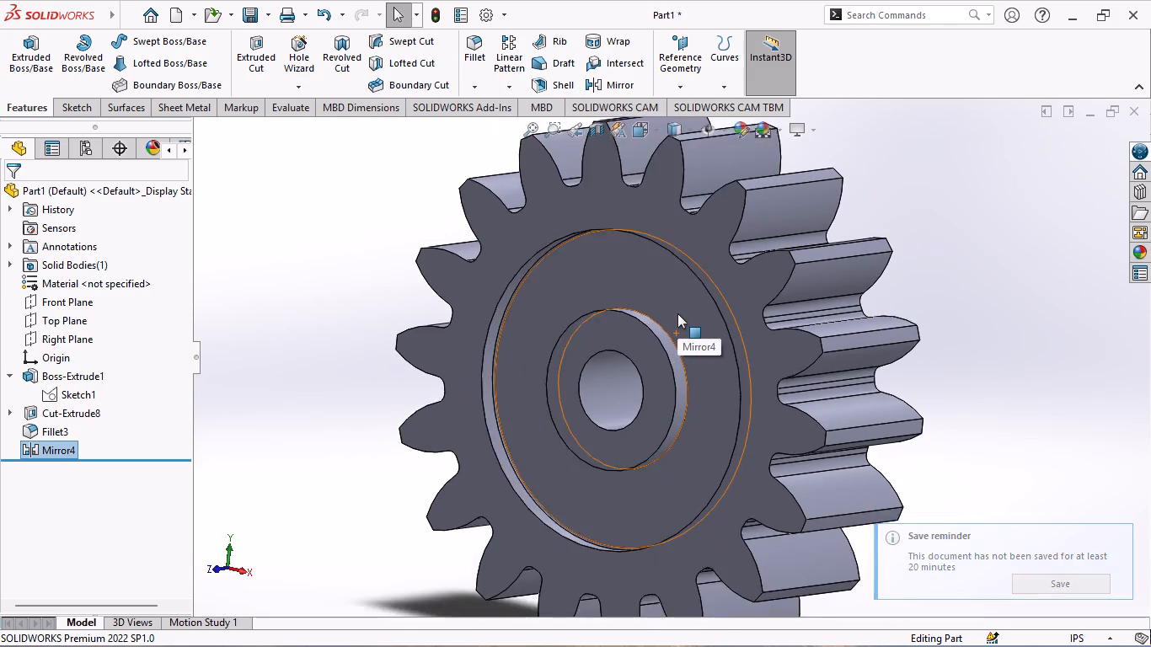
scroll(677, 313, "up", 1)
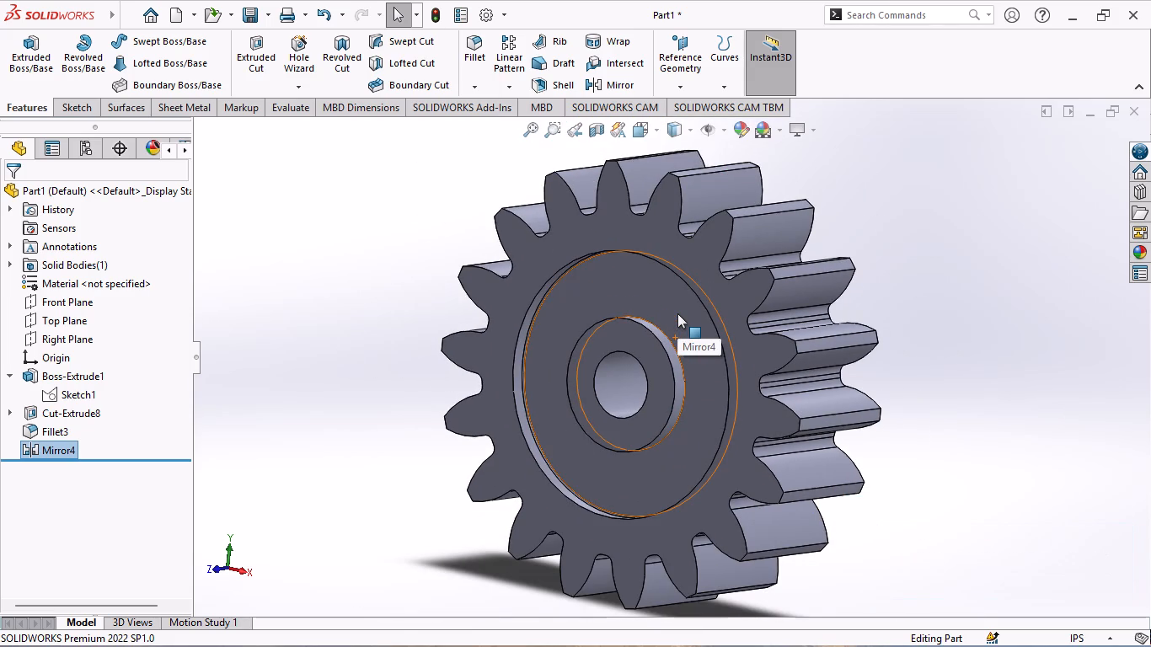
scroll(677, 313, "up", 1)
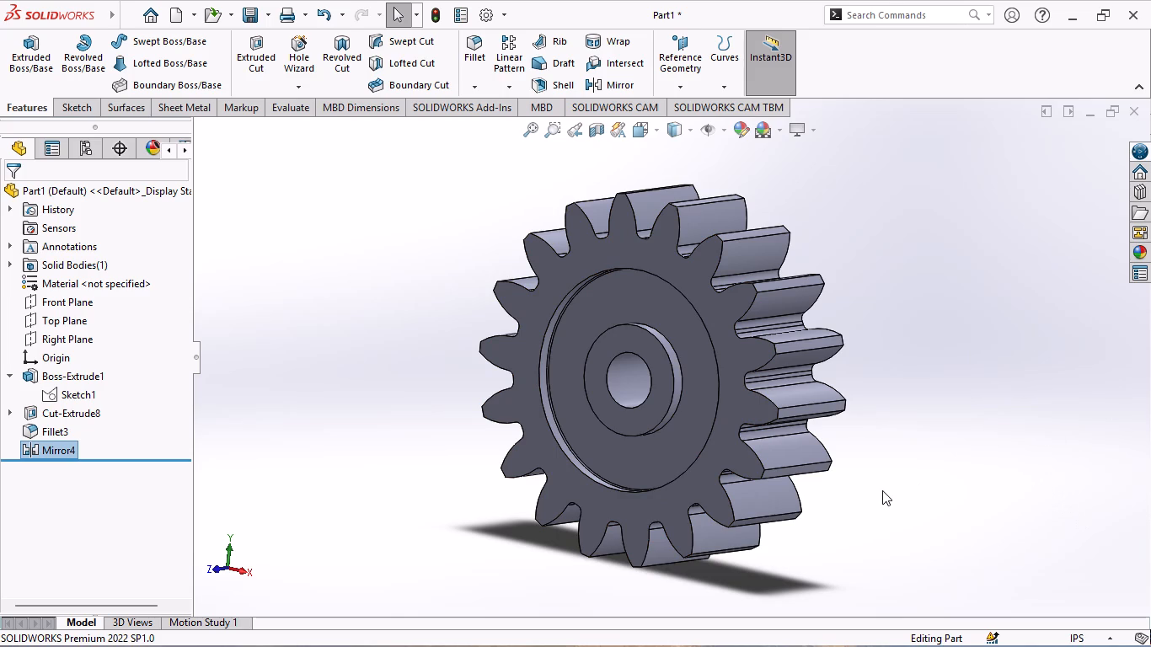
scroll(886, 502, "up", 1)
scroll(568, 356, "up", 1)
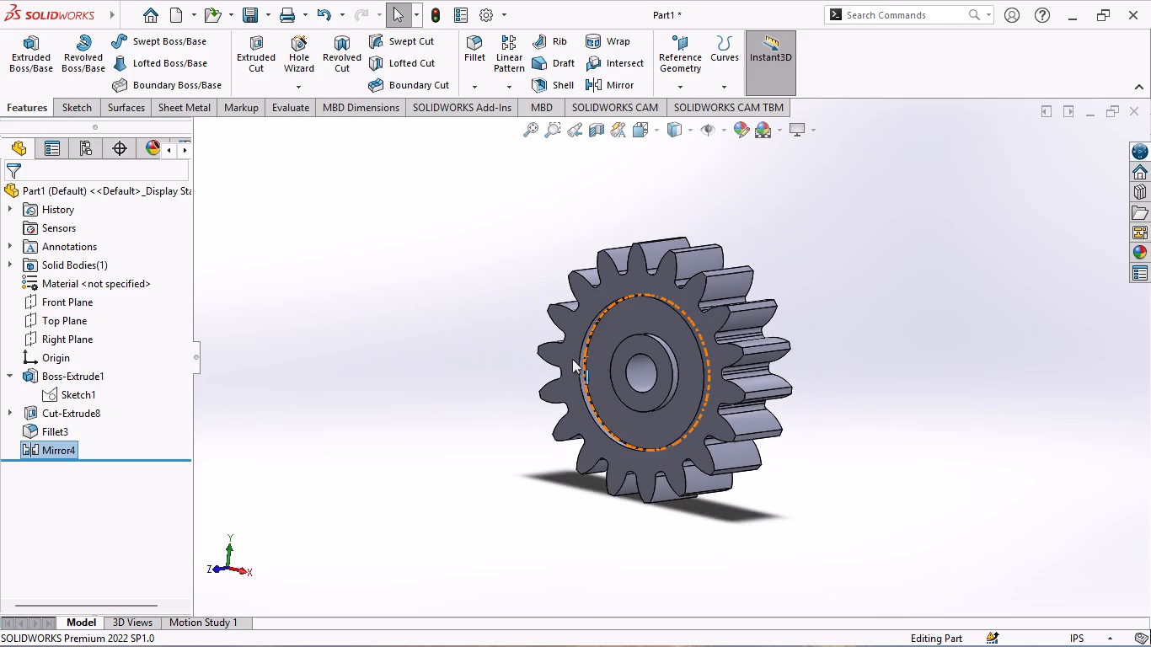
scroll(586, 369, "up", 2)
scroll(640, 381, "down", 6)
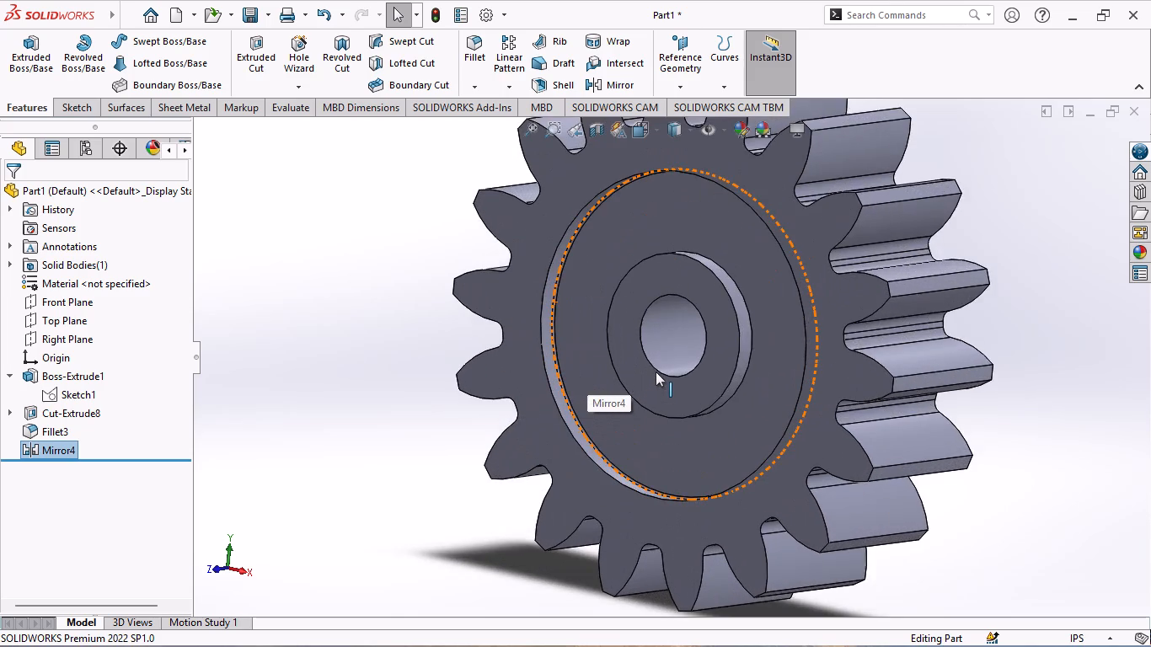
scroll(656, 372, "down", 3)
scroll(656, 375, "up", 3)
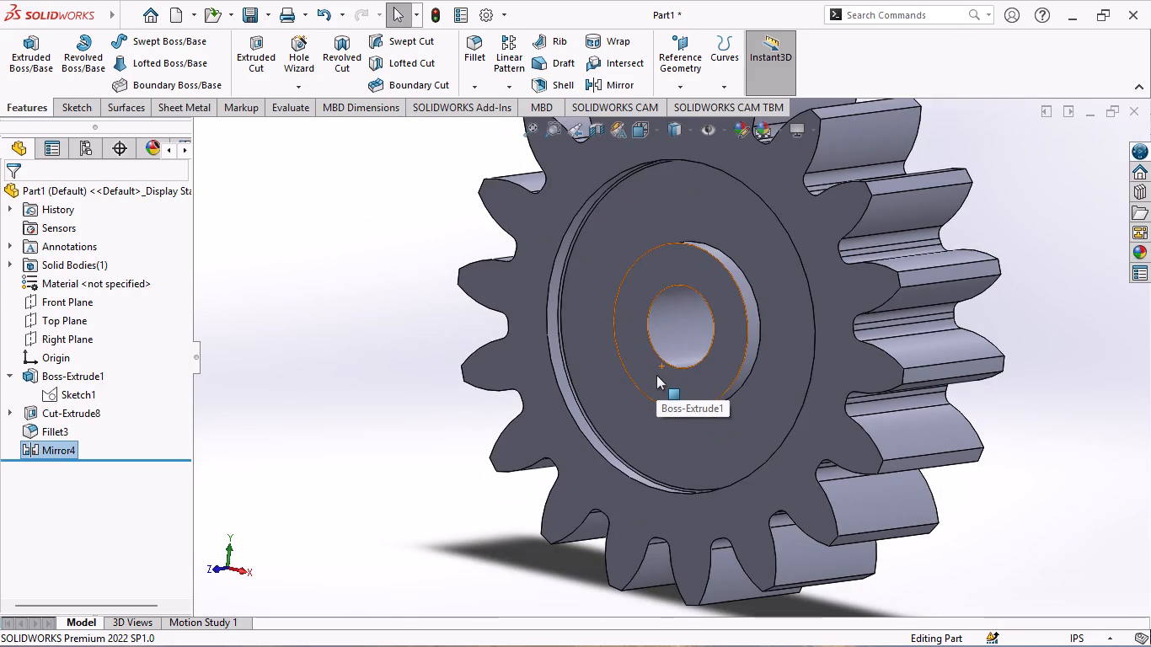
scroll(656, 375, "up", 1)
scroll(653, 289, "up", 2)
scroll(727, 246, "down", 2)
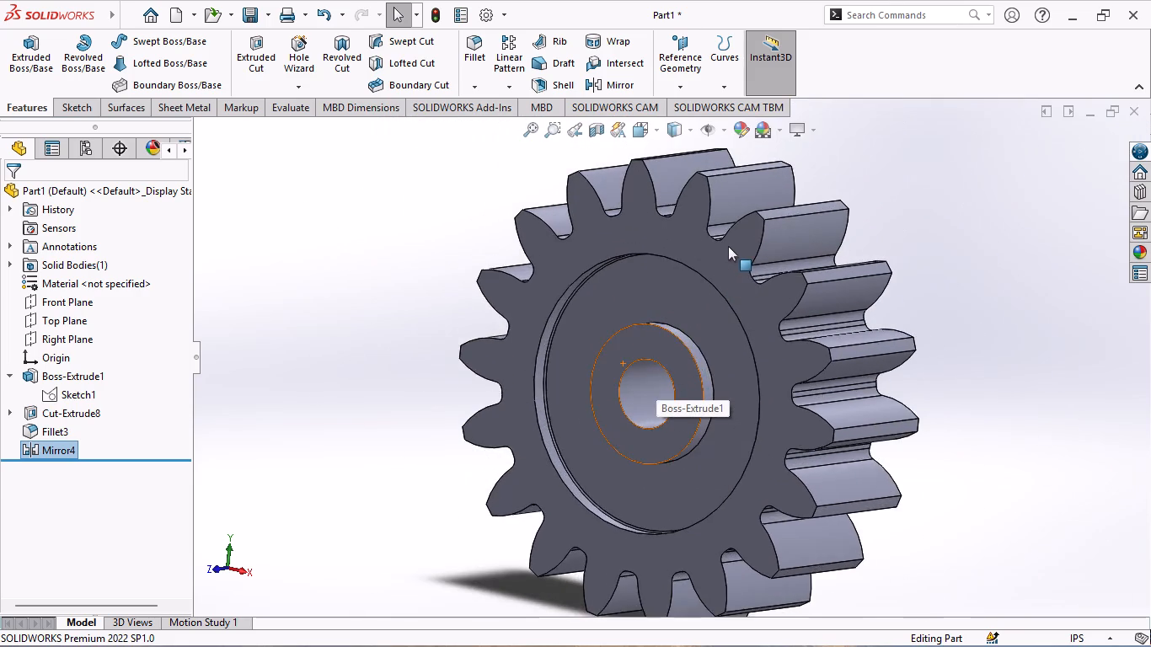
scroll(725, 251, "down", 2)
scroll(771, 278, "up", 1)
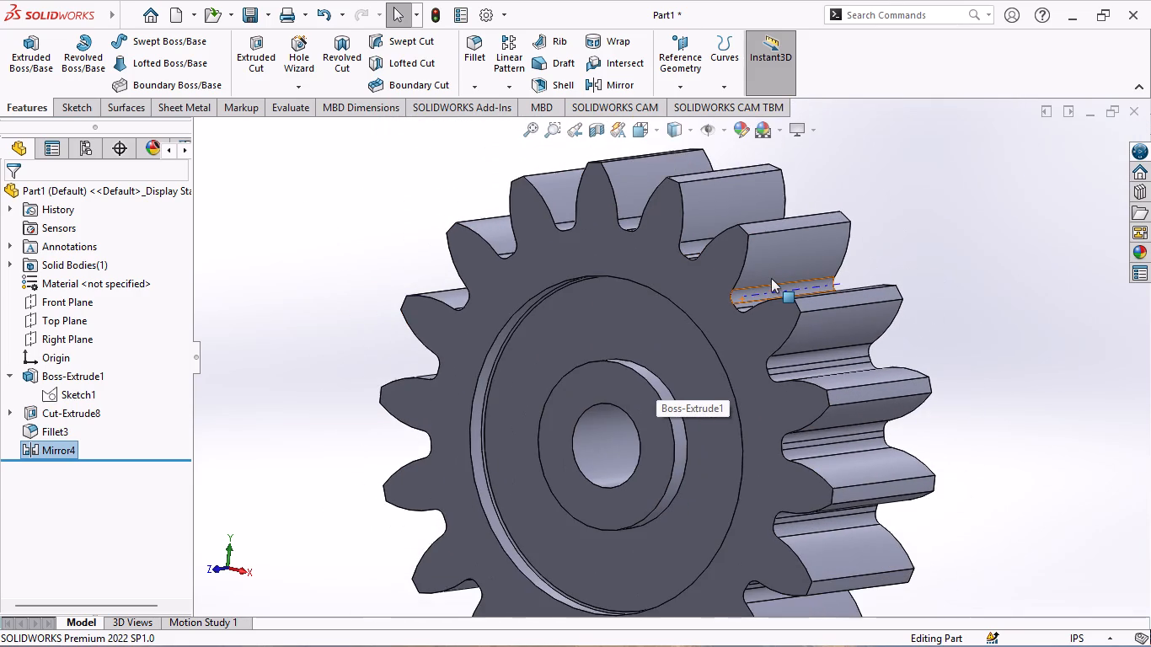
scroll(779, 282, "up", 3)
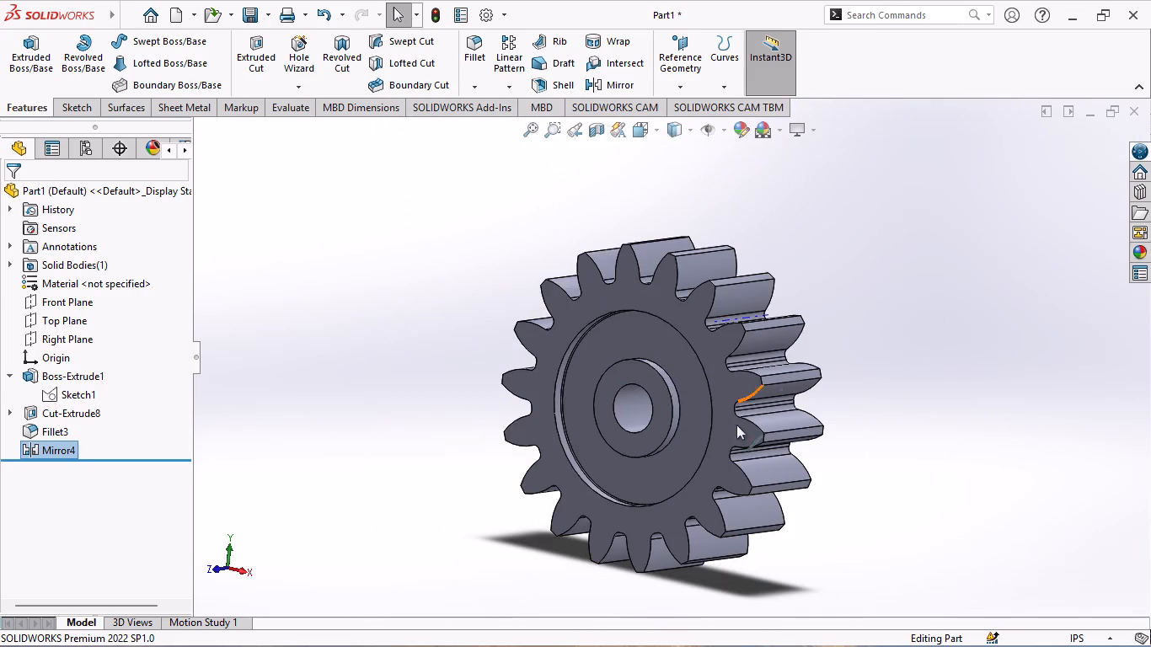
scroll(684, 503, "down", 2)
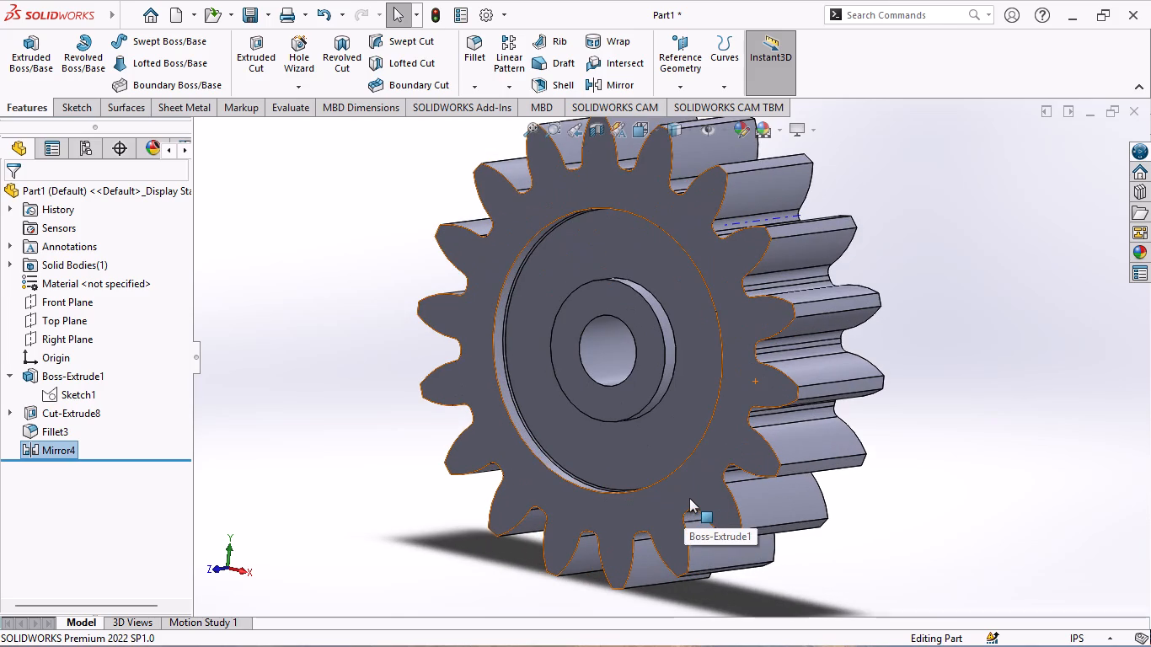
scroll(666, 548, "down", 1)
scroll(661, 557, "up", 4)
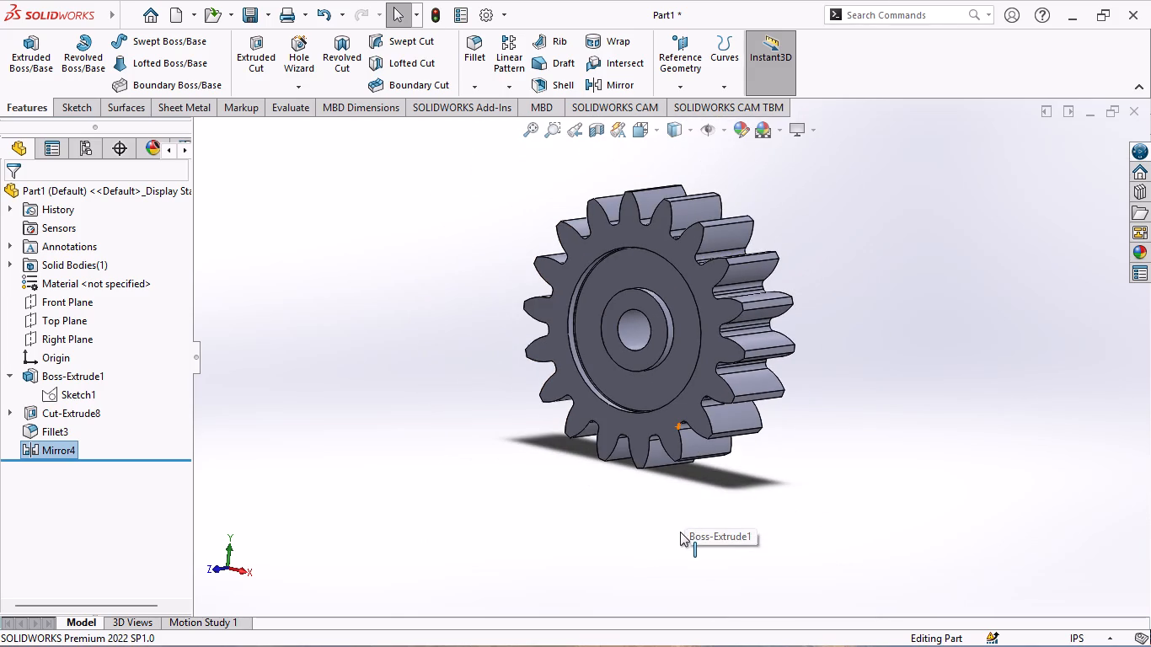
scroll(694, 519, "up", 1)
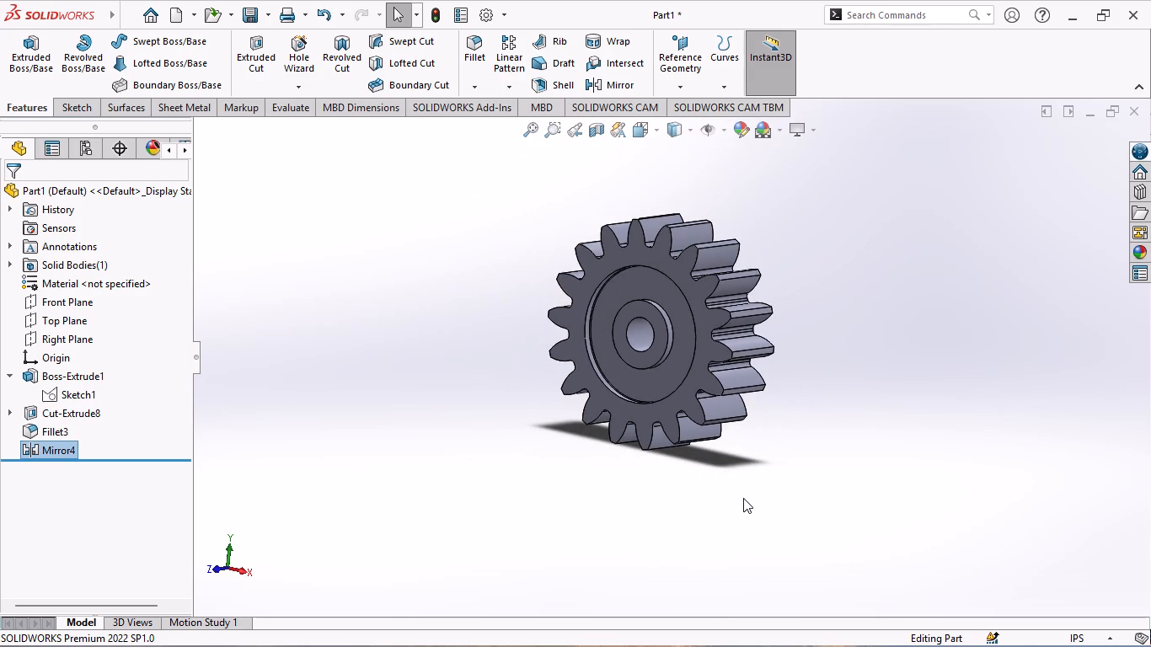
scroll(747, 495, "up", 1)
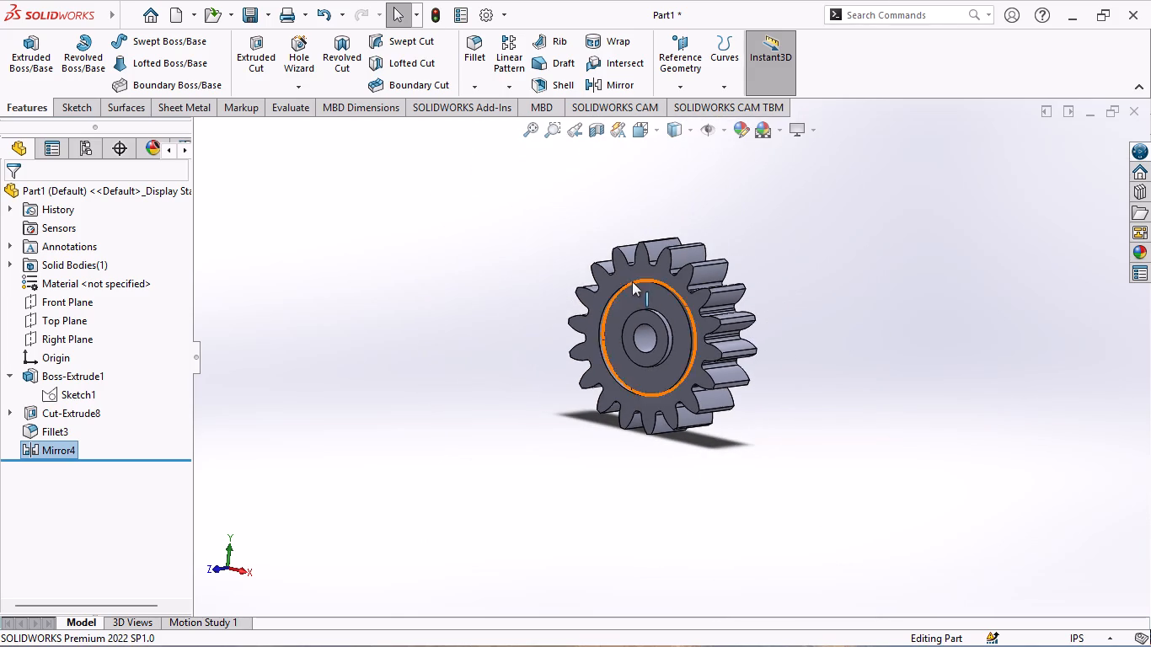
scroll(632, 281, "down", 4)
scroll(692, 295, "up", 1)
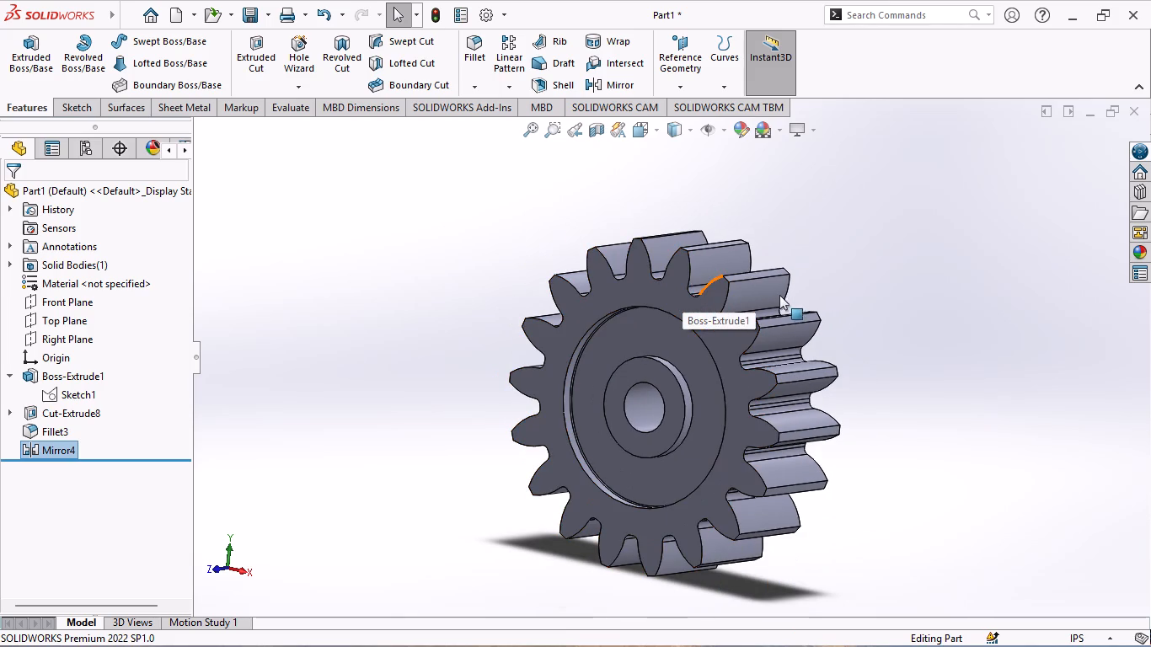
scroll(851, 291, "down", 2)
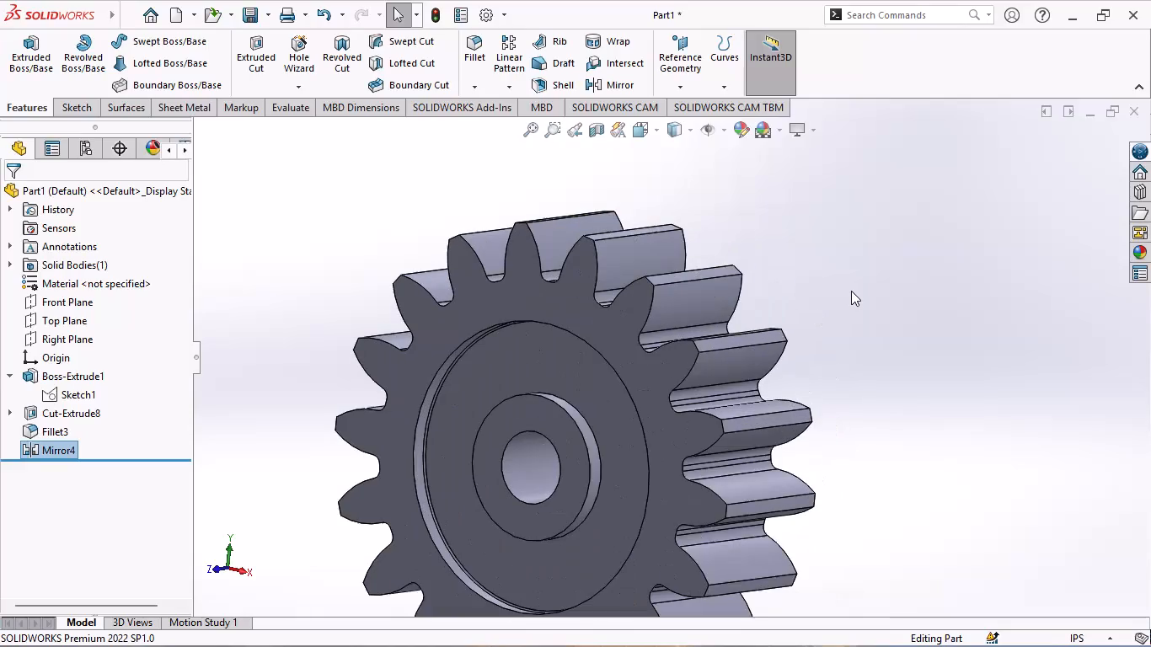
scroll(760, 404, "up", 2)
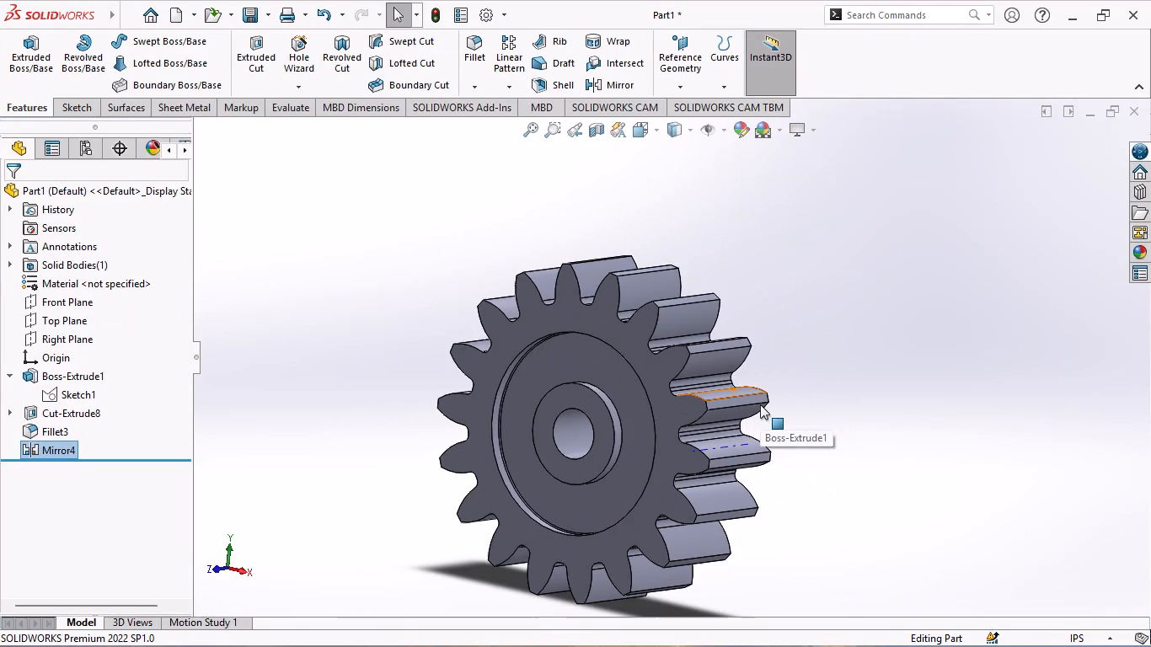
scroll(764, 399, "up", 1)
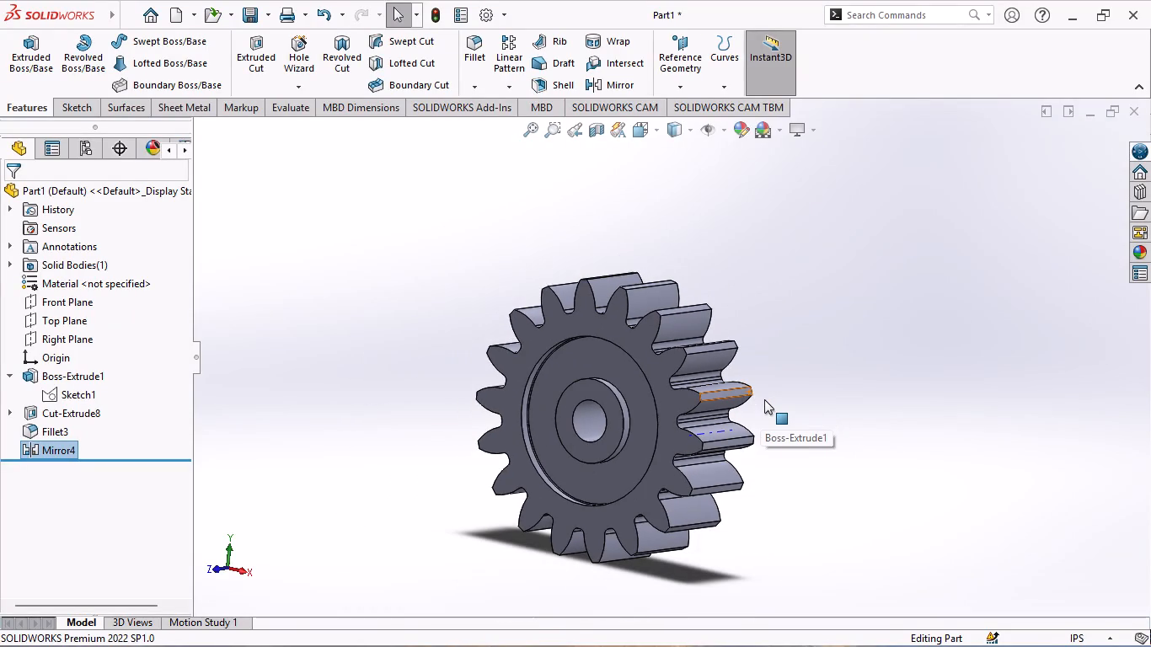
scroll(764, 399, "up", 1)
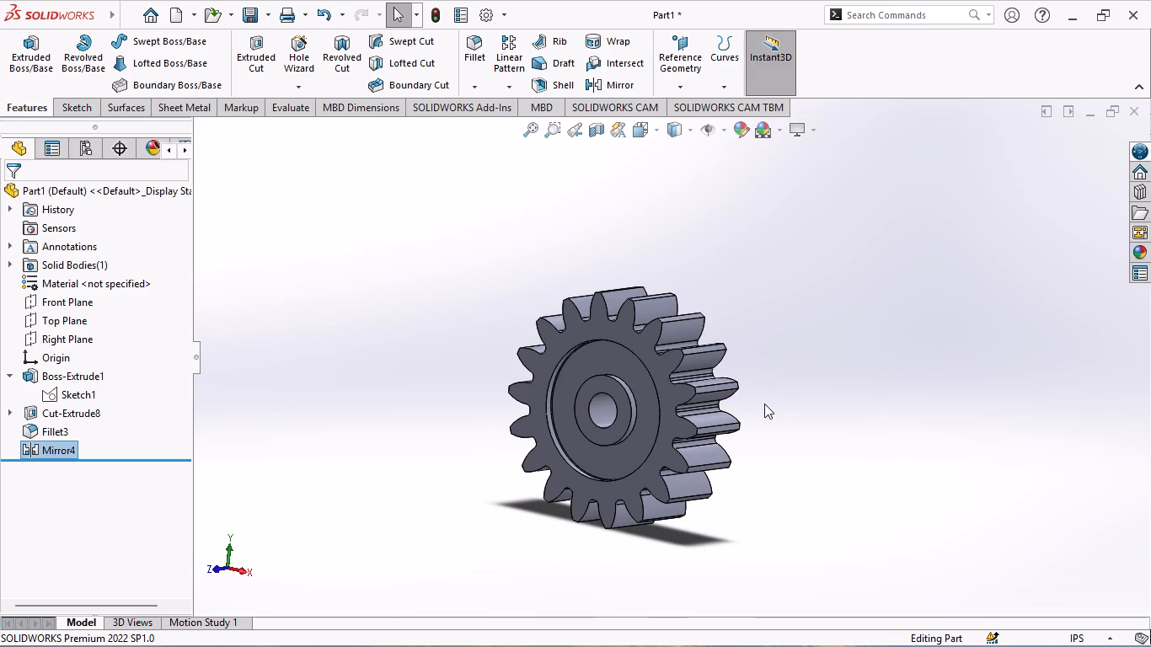
Capture a rectangular screen snip of the whole gear model in its angled view.
scroll(764, 404, "down", 1)
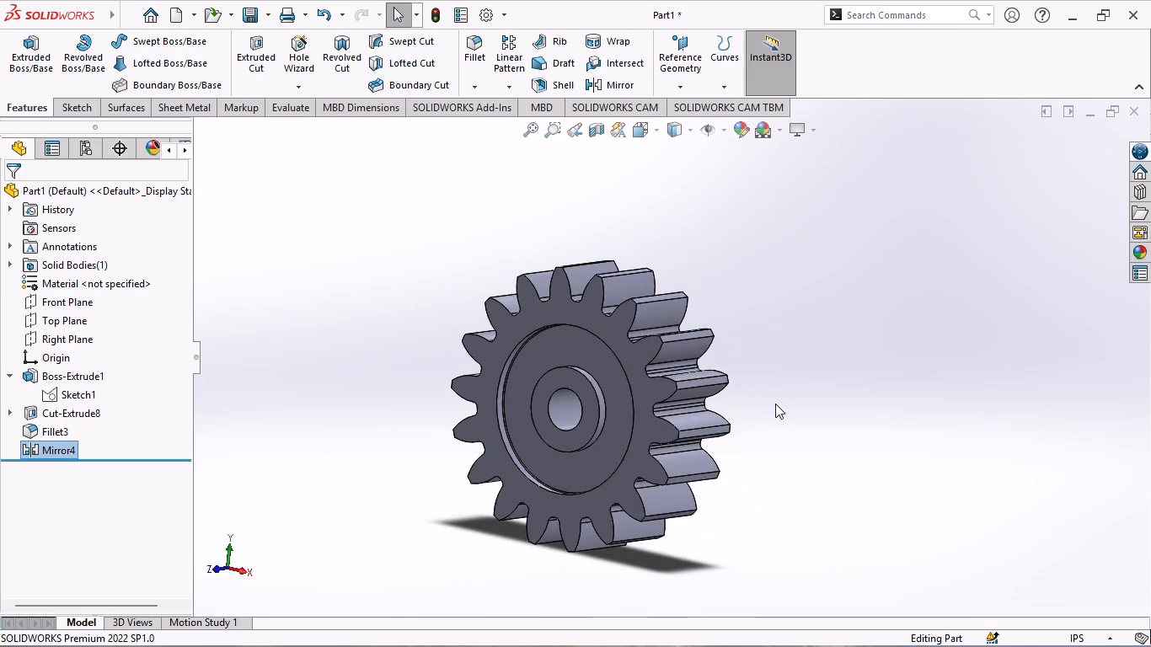
scroll(775, 404, "down", 1)
scroll(546, 436, "up", 2)
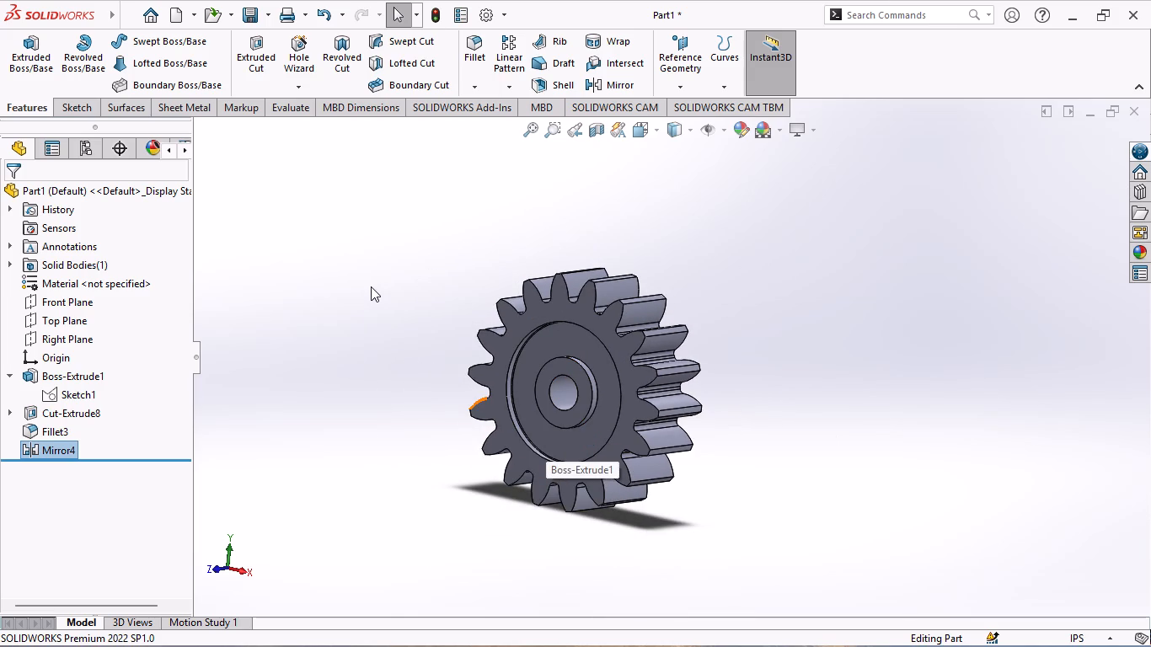
key("Print")
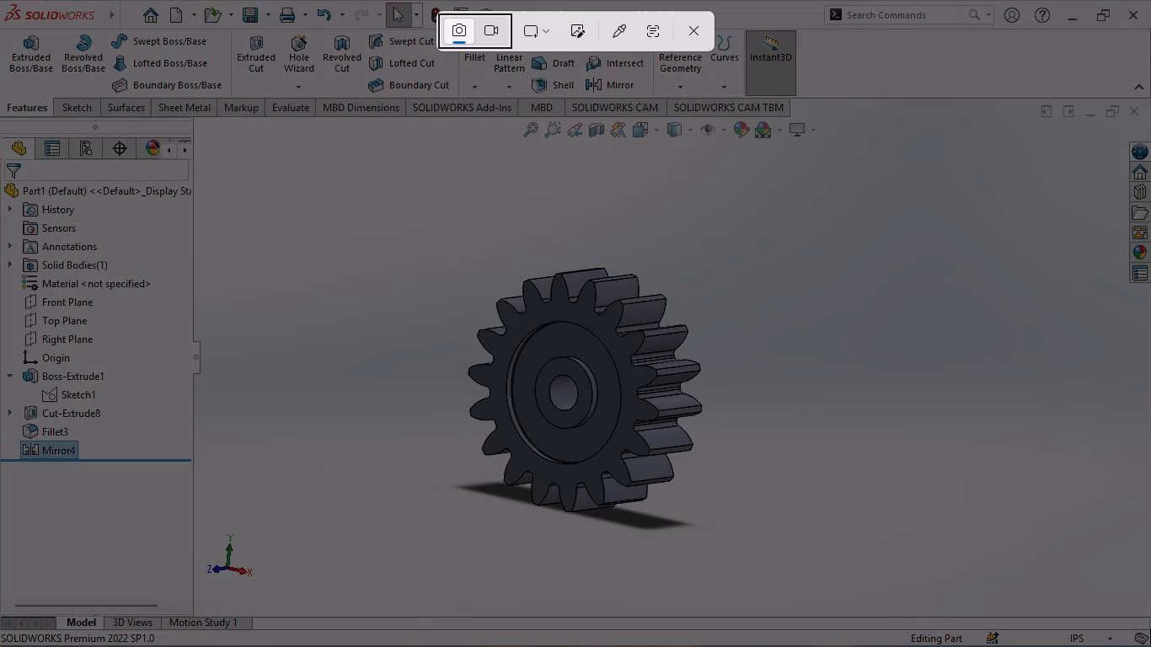
left_click_drag(367, 214, 800, 250)
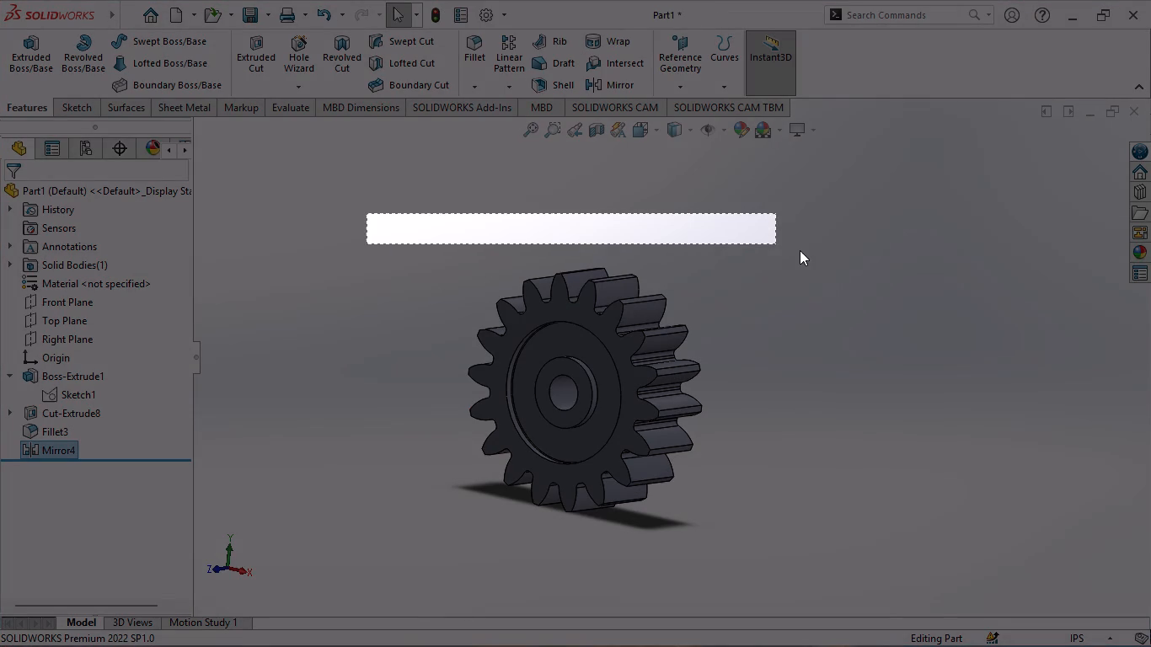
left_click_drag(800, 250, 768, 563)
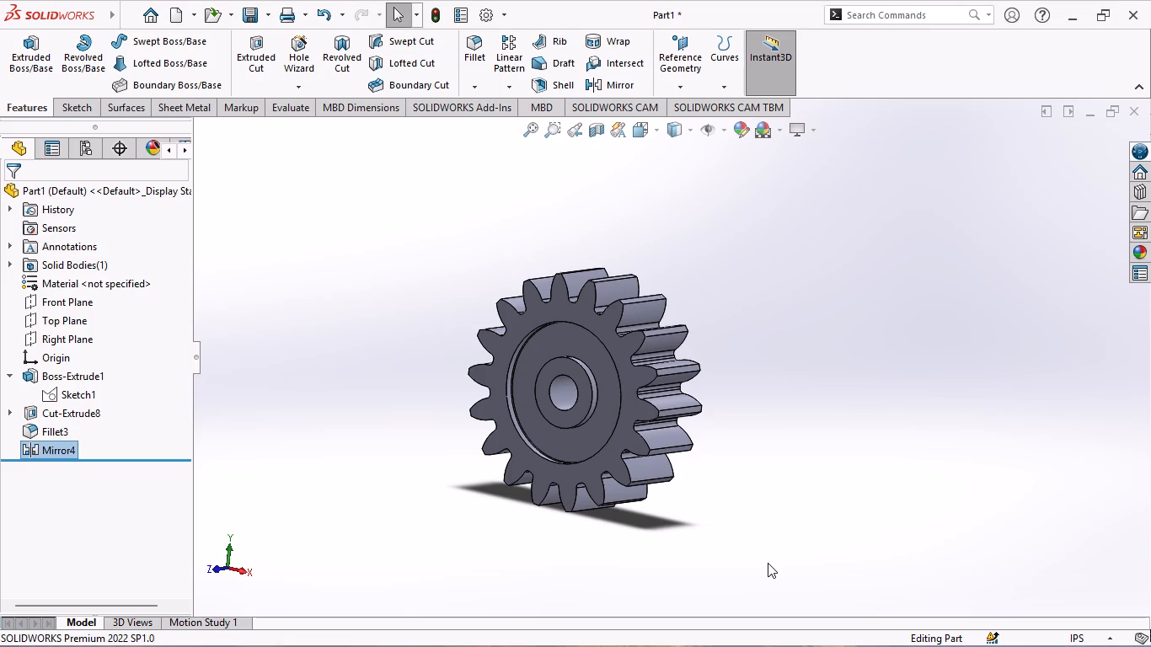
View the gear in the standard Top, Bottom and Right orientations.
left_click(653, 130)
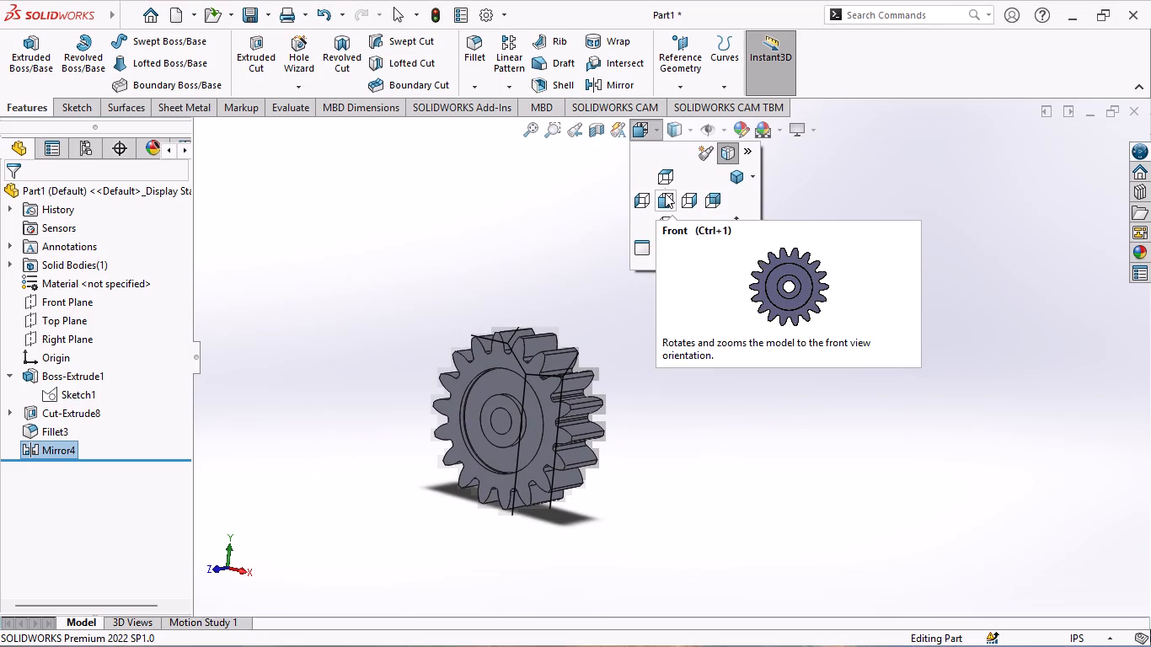
left_click(666, 176)
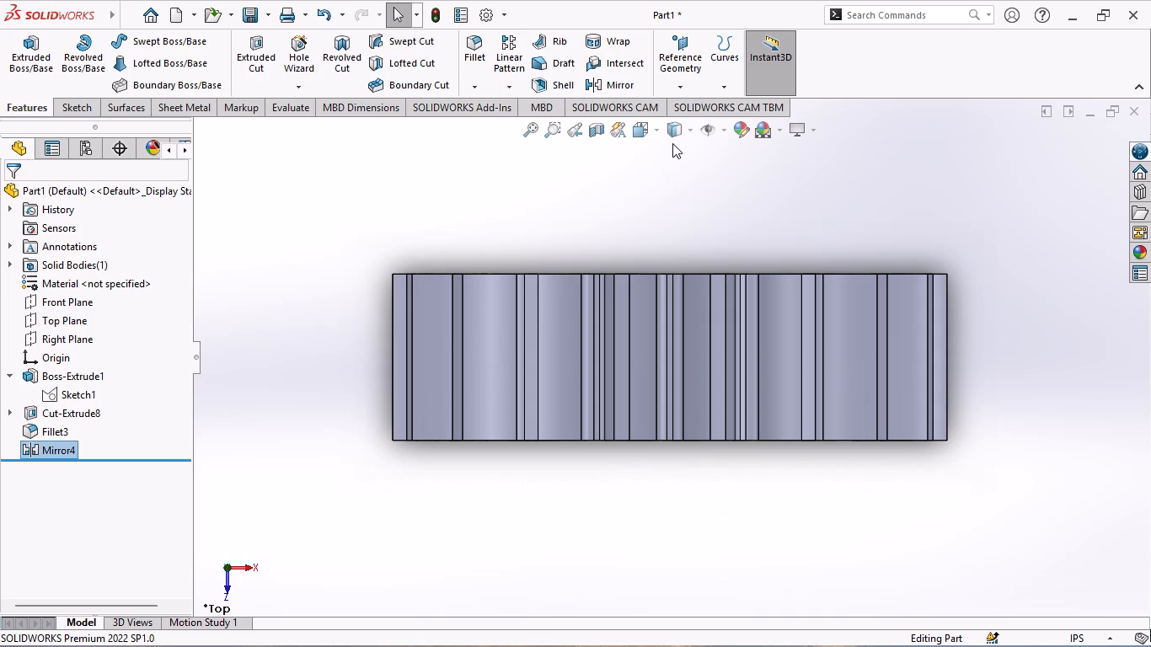
left_click(660, 124)
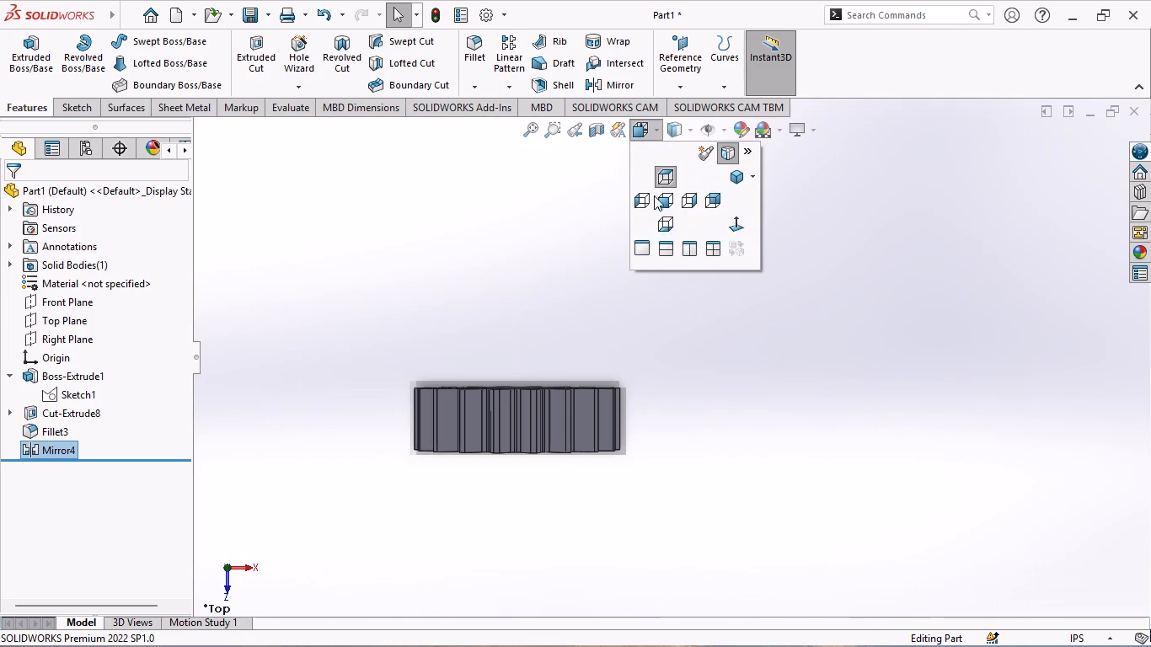
left_click(663, 222)
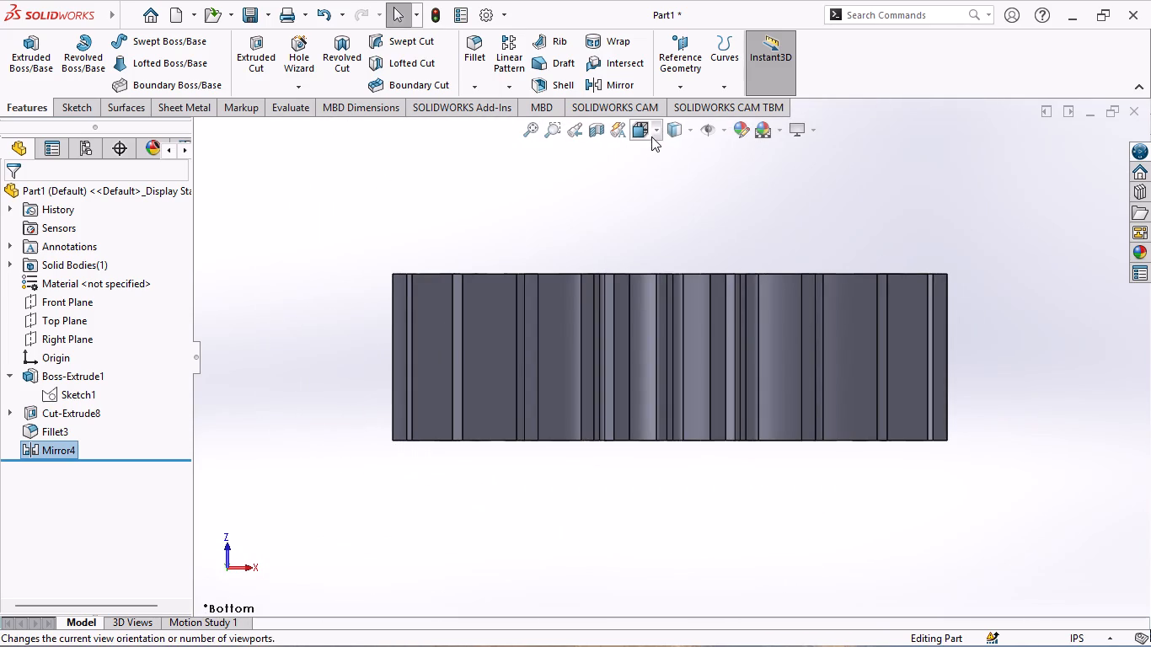
left_click(654, 130)
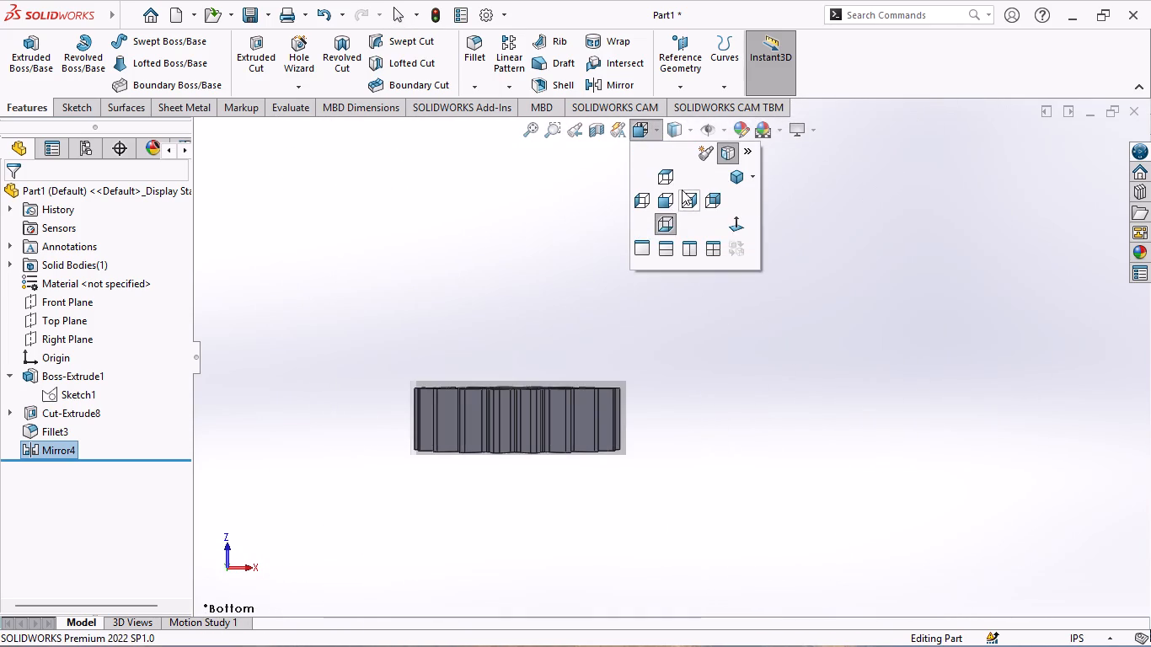
left_click(685, 201)
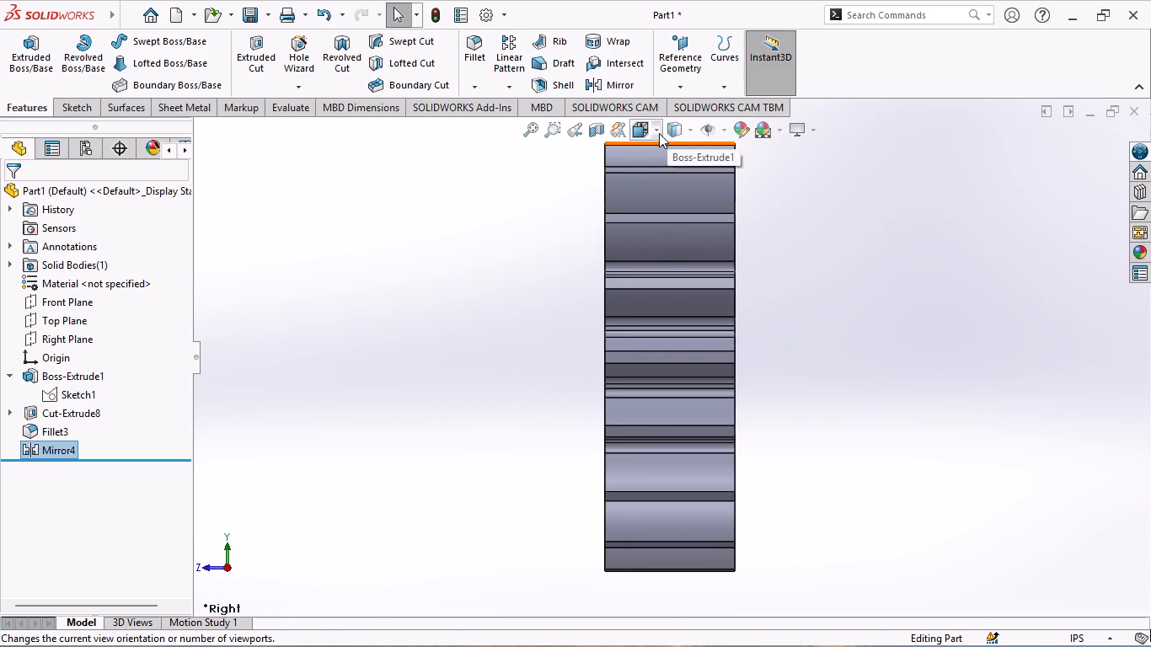
Examine the recess and floor fillet profiles on both faces in a temporary section view through the Right Plane, then discard the section.
left_click(598, 126)
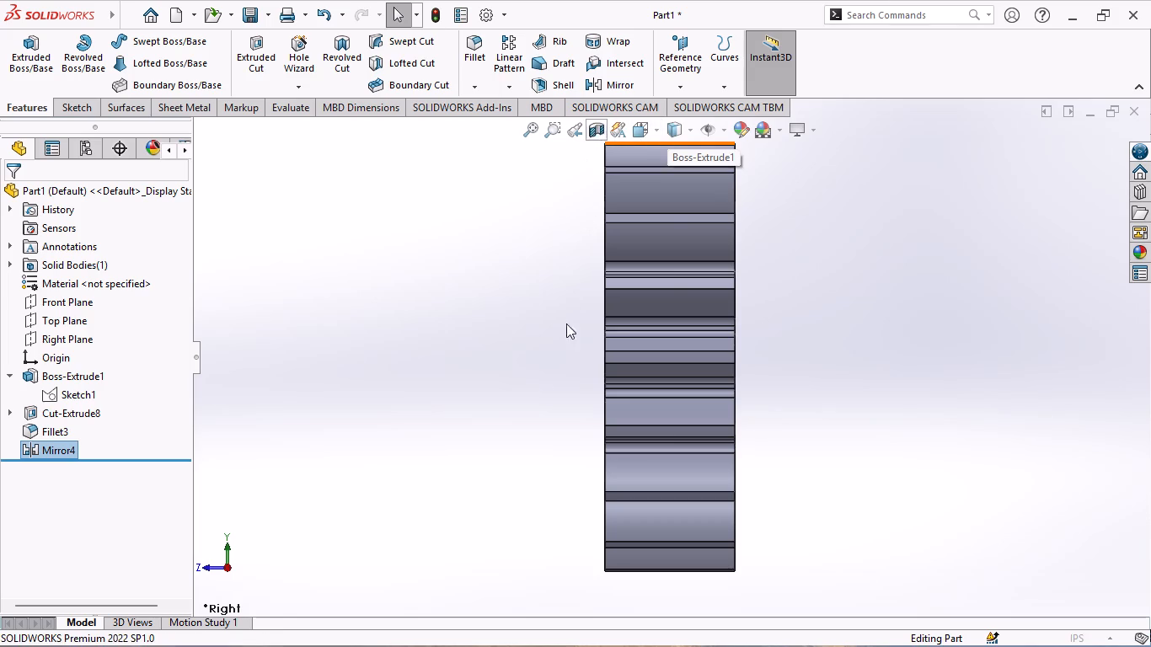
left_click(90, 500)
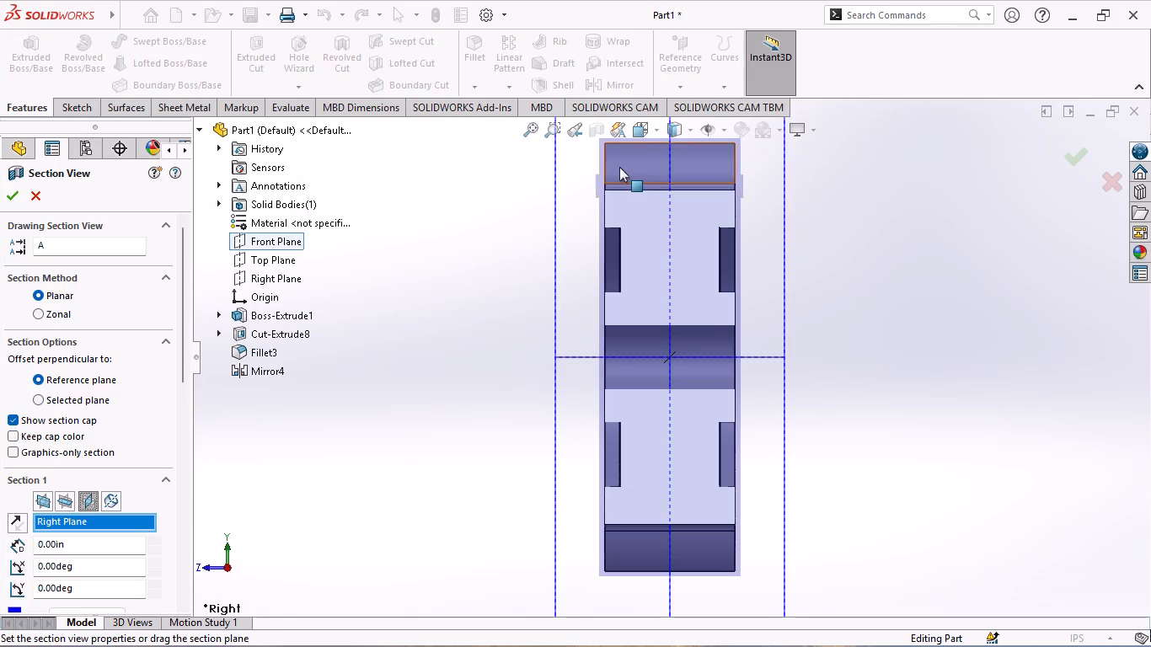
scroll(621, 168, "down", 3)
scroll(652, 322, "down", 3)
scroll(624, 269, "up", 1)
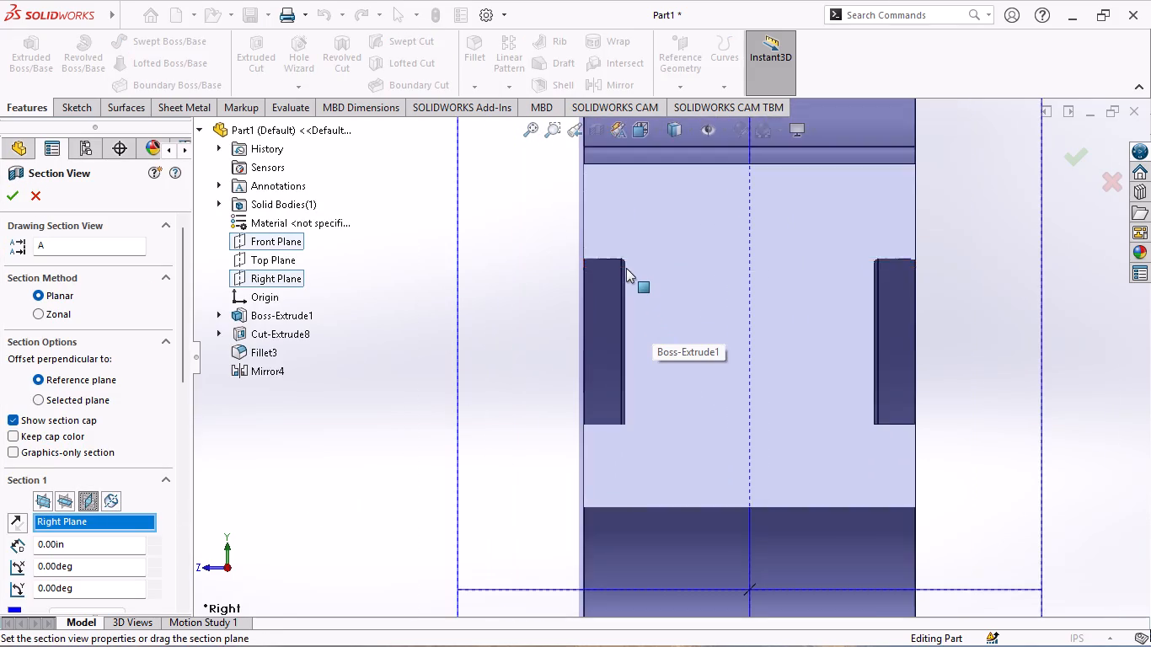
scroll(627, 265, "up", 2)
middle_click_drag(485, 266, 487, 275)
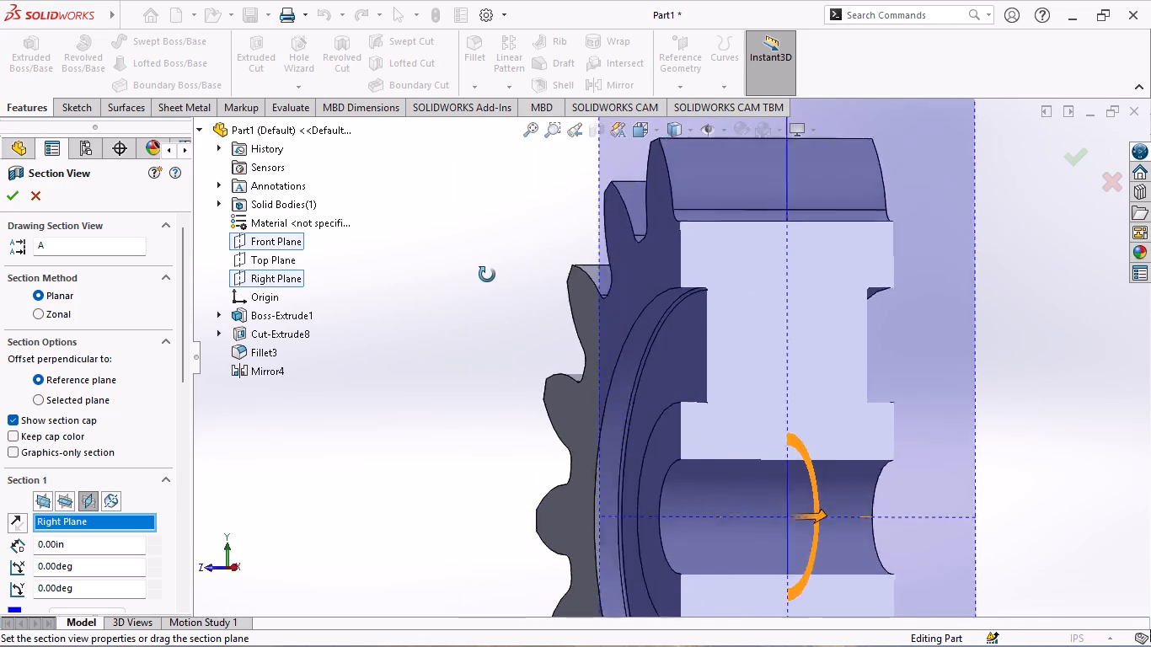
middle_click_drag(487, 275, 484, 275)
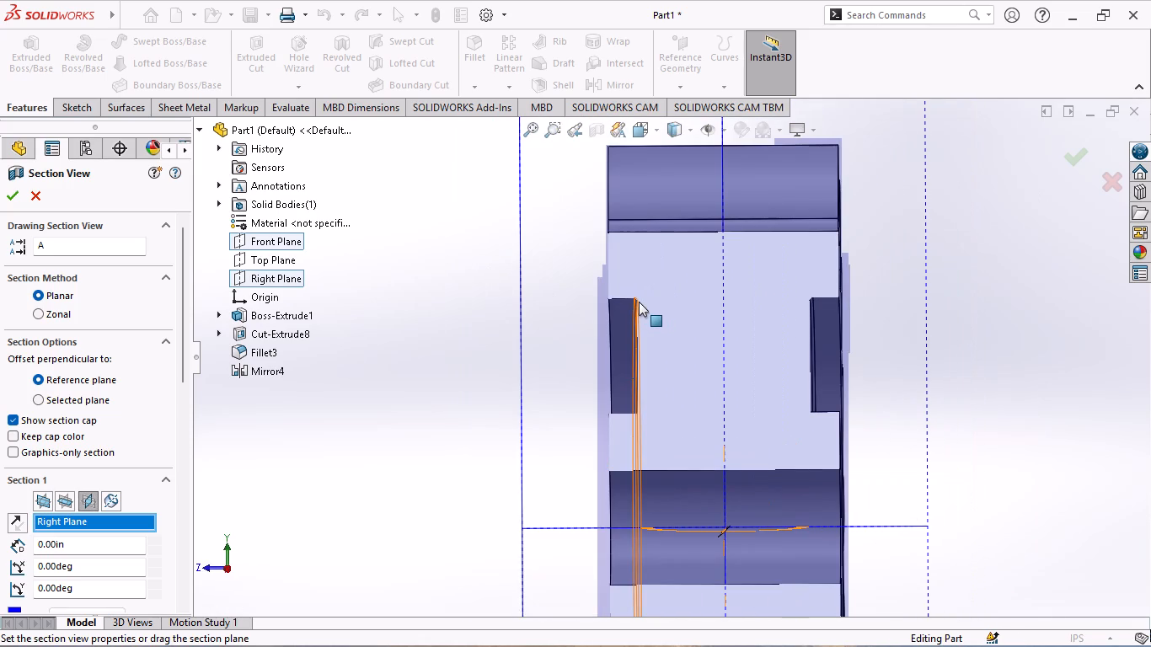
middle_click_drag(338, 459, 344, 457)
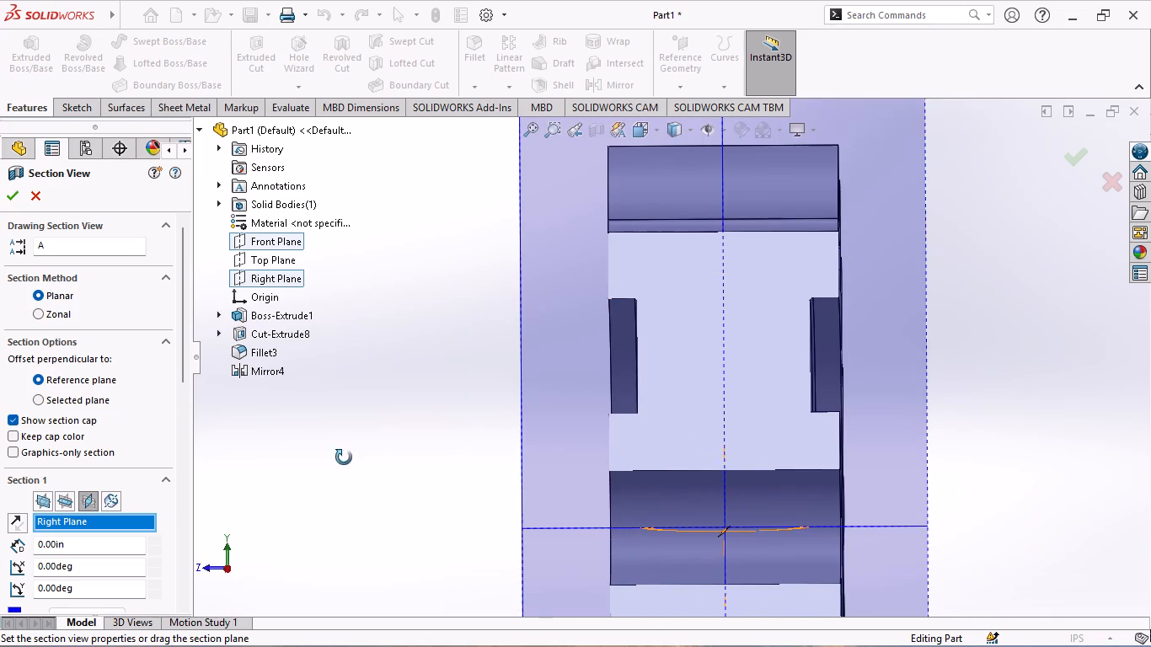
middle_click_drag(344, 457, 357, 468)
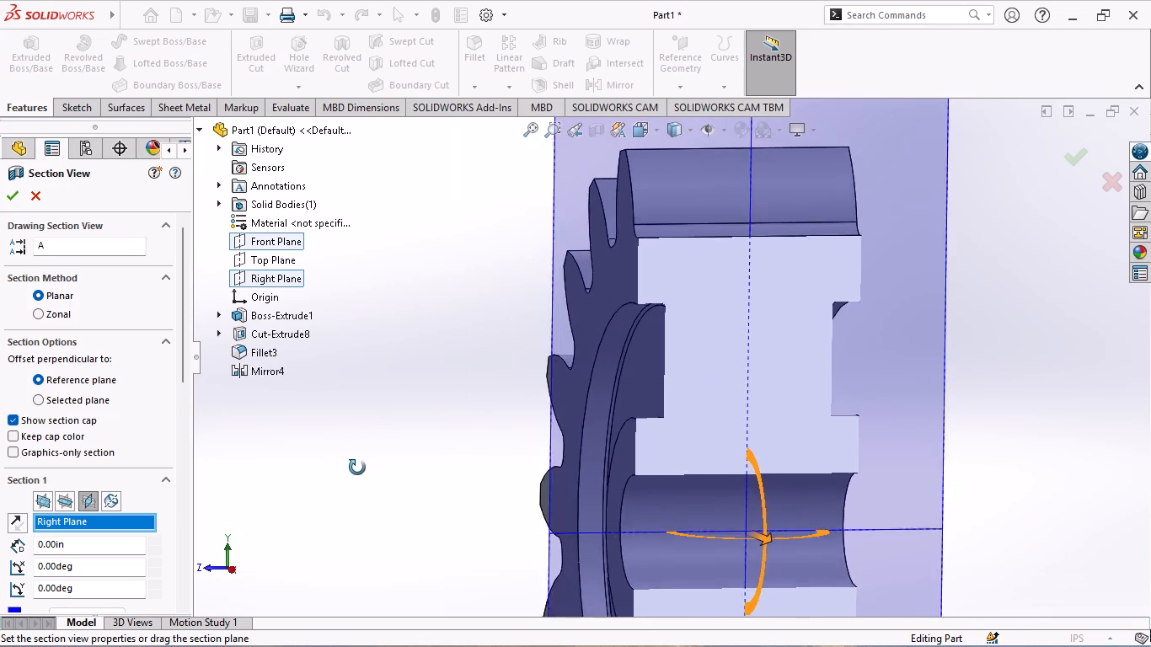
middle_click_drag(357, 468, 344, 470)
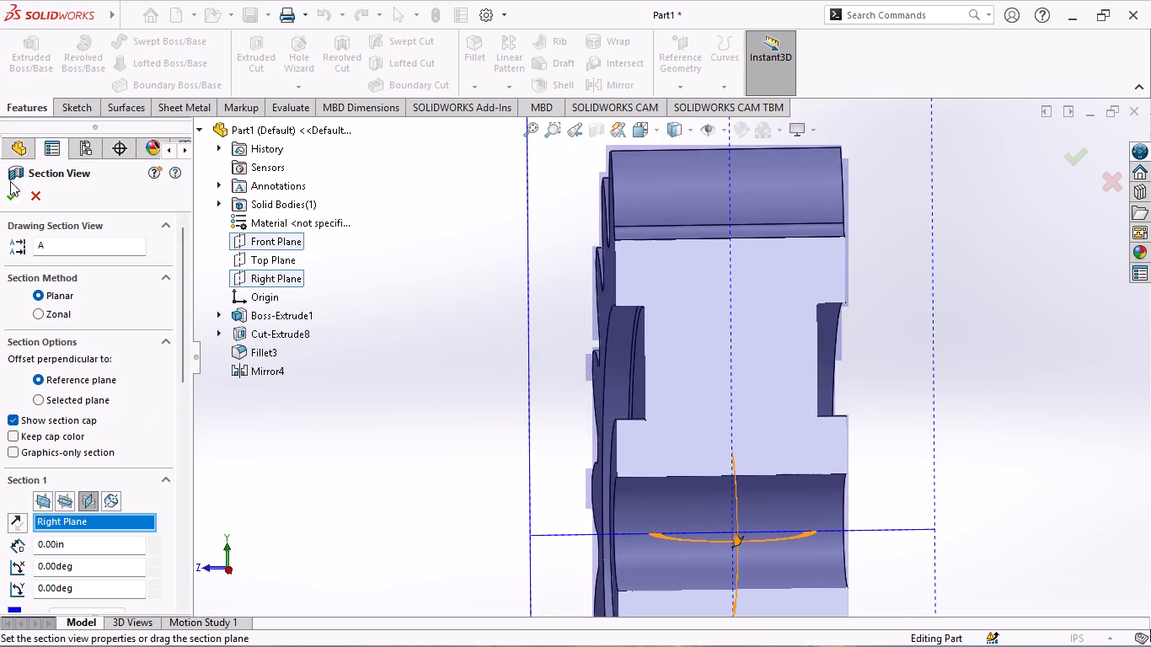
left_click(33, 190)
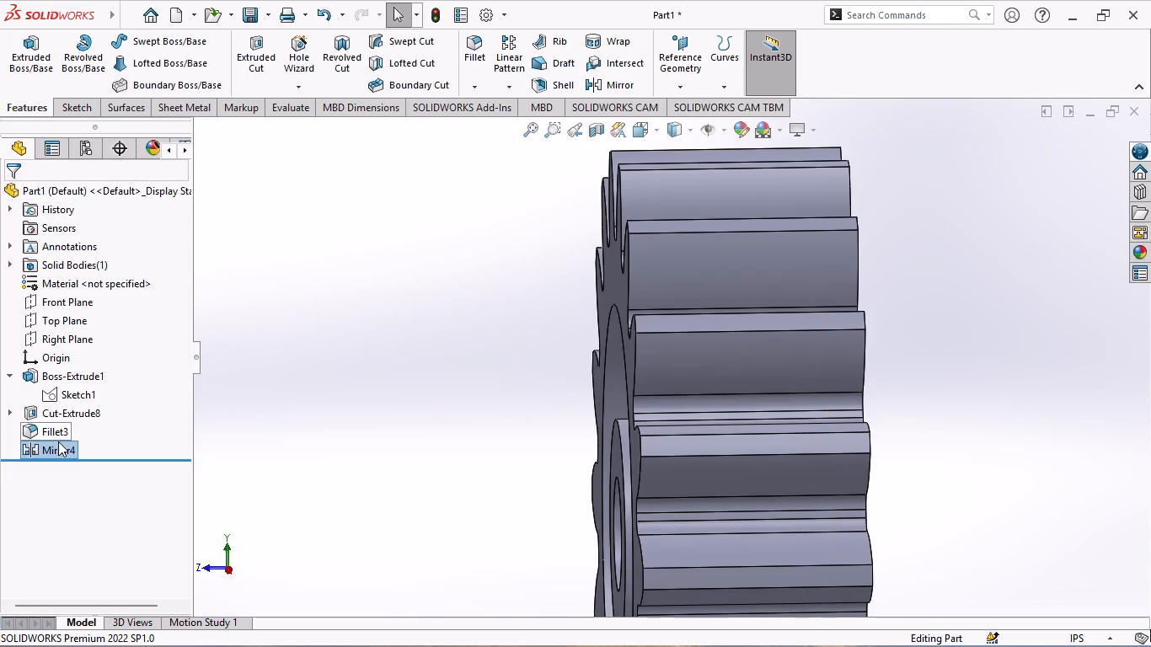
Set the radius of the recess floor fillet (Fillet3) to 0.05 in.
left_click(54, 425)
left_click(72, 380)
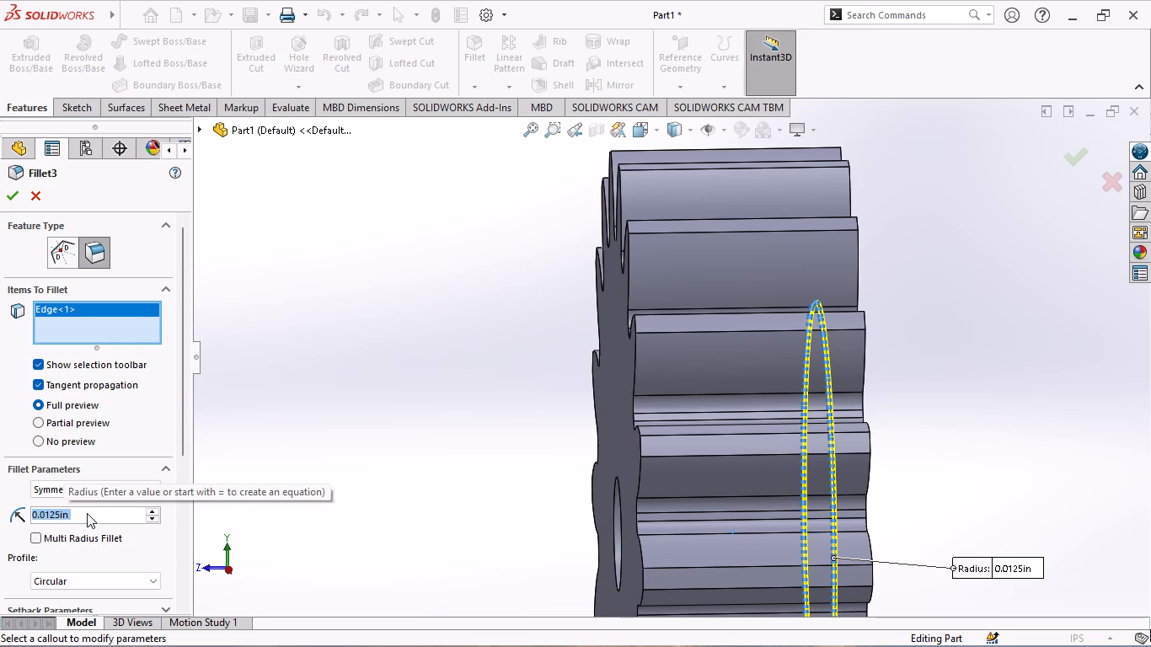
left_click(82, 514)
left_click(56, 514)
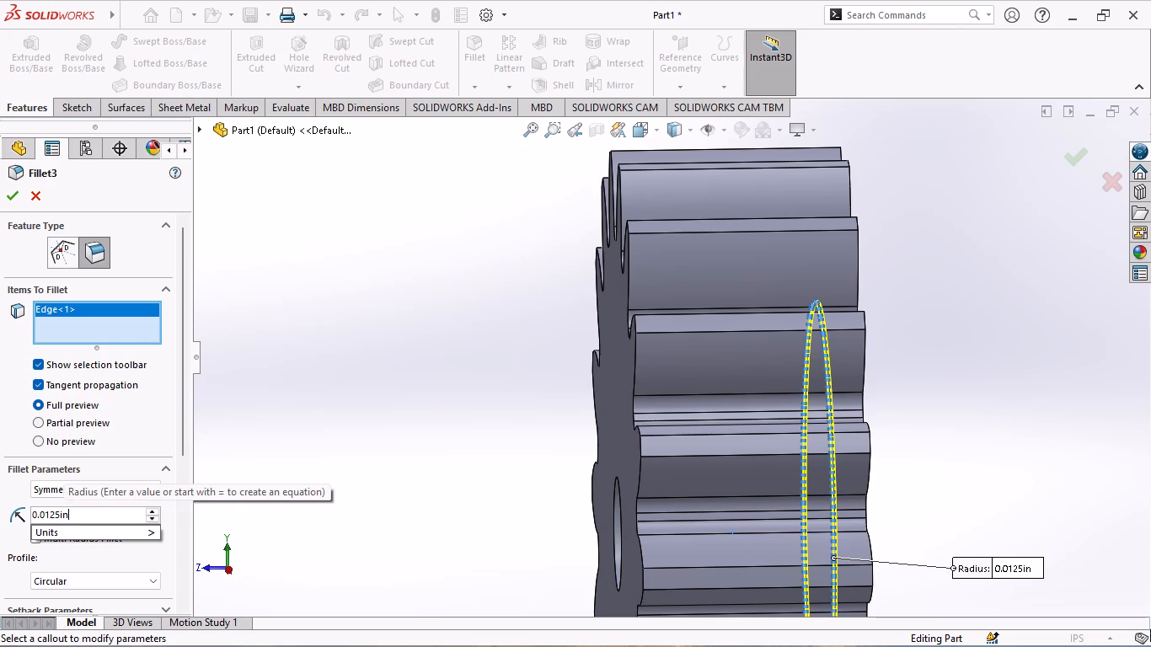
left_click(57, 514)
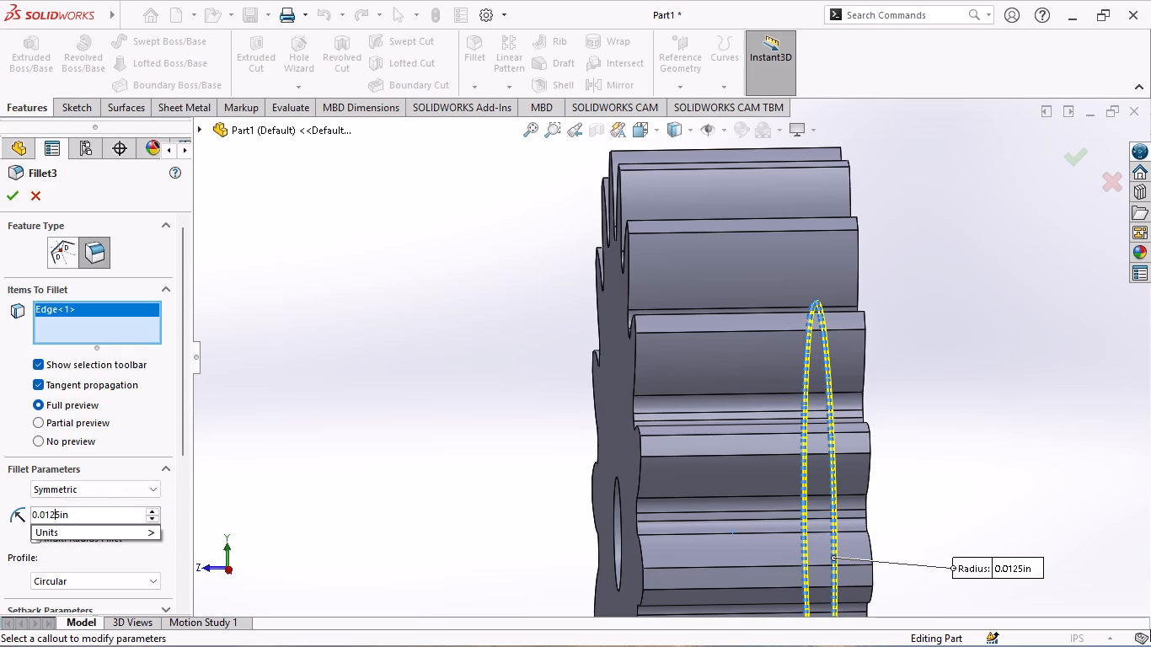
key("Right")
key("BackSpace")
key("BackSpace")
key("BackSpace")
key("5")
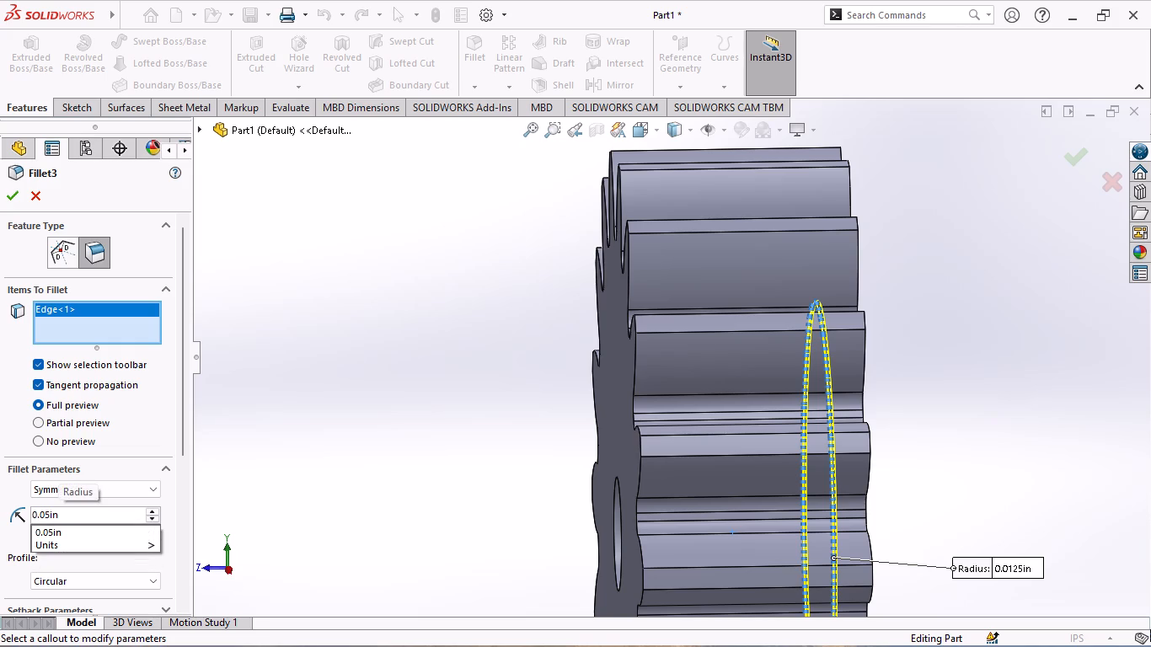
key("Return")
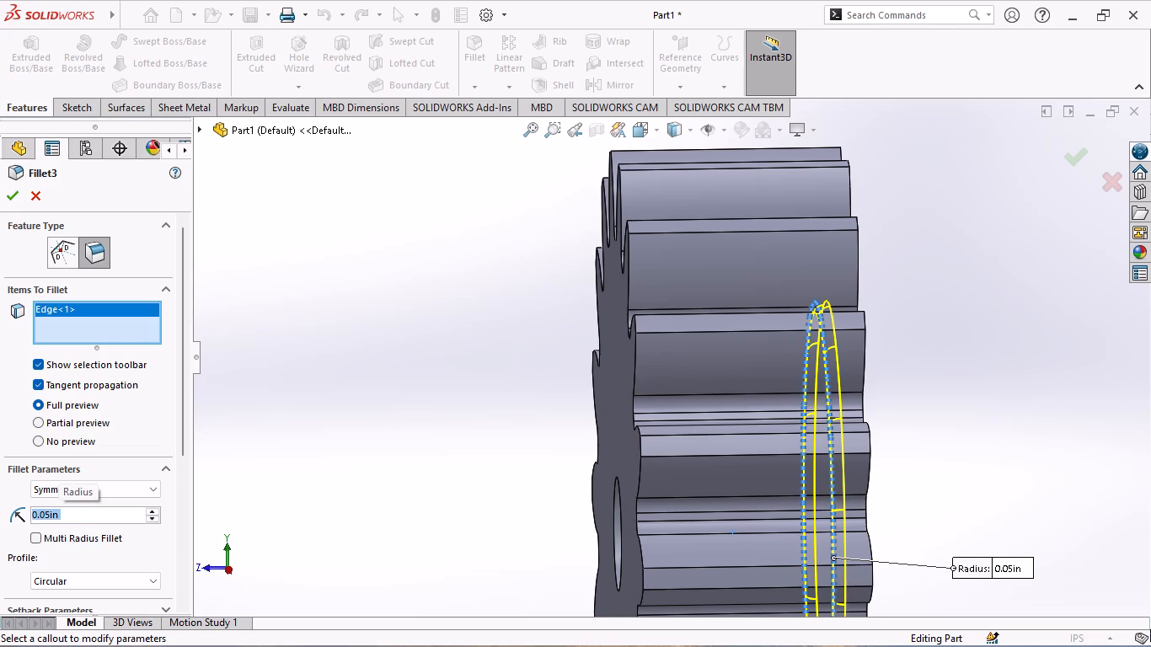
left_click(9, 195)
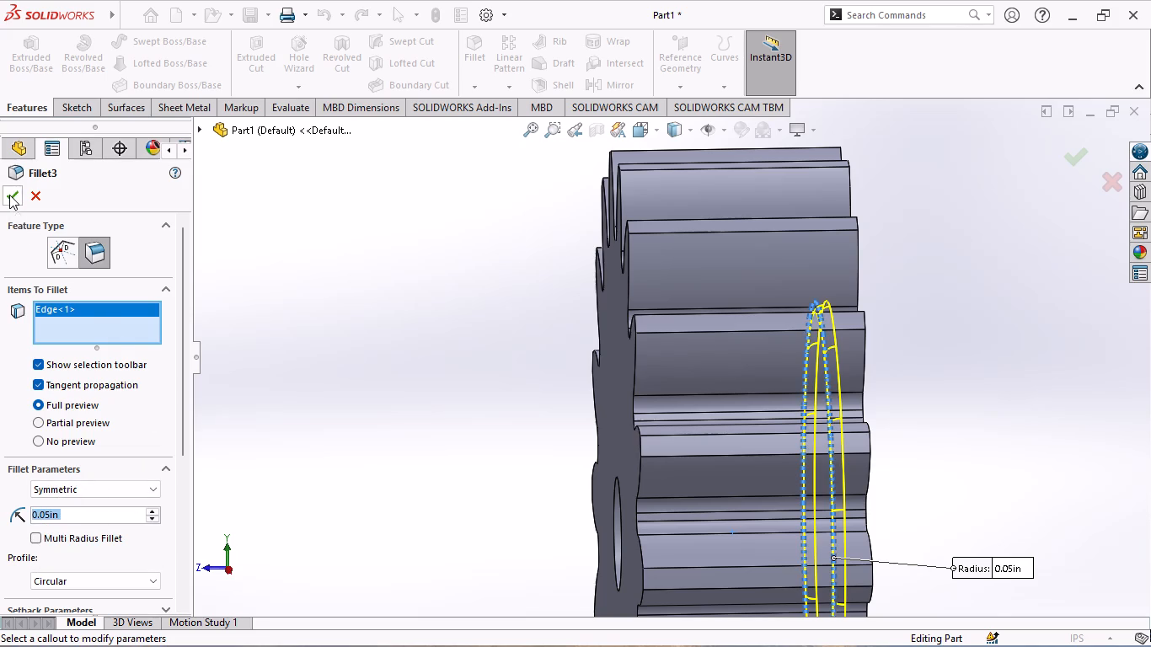
Inspect the resized recess fillets on both end faces of the gear.
scroll(399, 429, "up", 3)
middle_click_drag(417, 430, 474, 422)
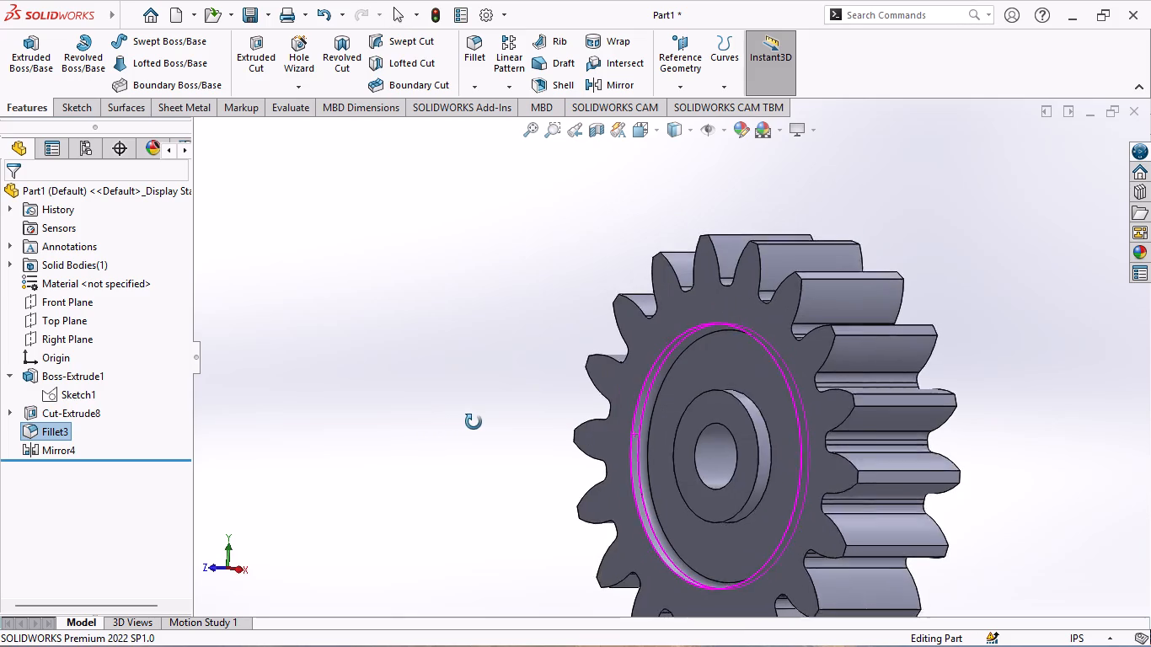
middle_click_drag(474, 422, 449, 351)
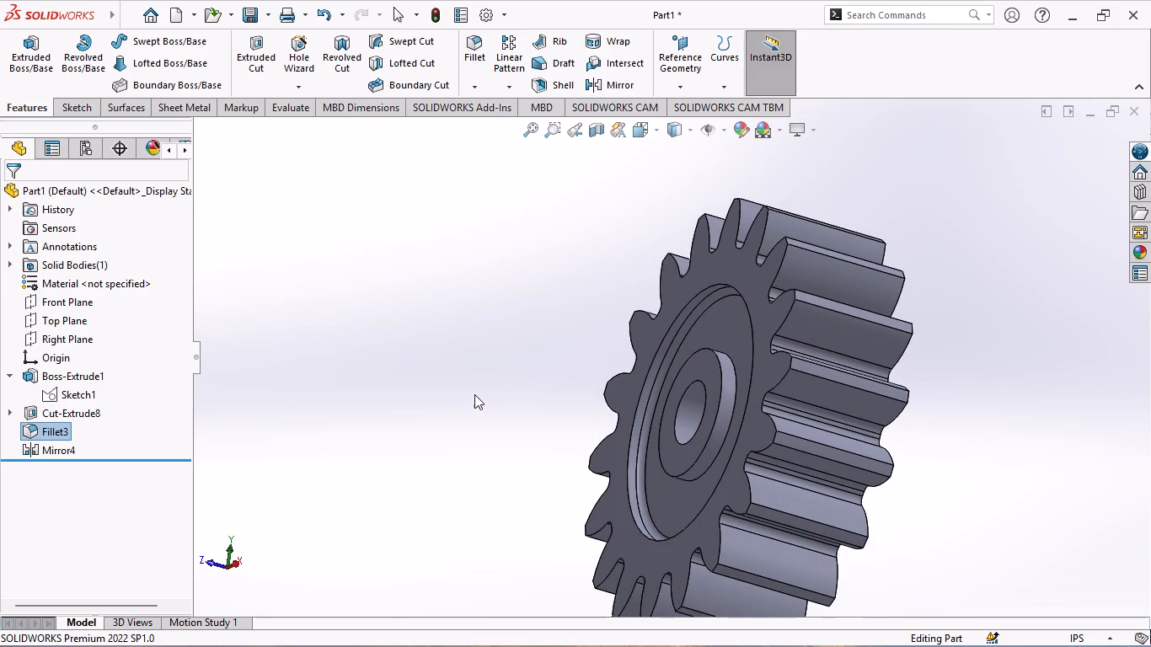
middle_click_drag(468, 378, 389, 369)
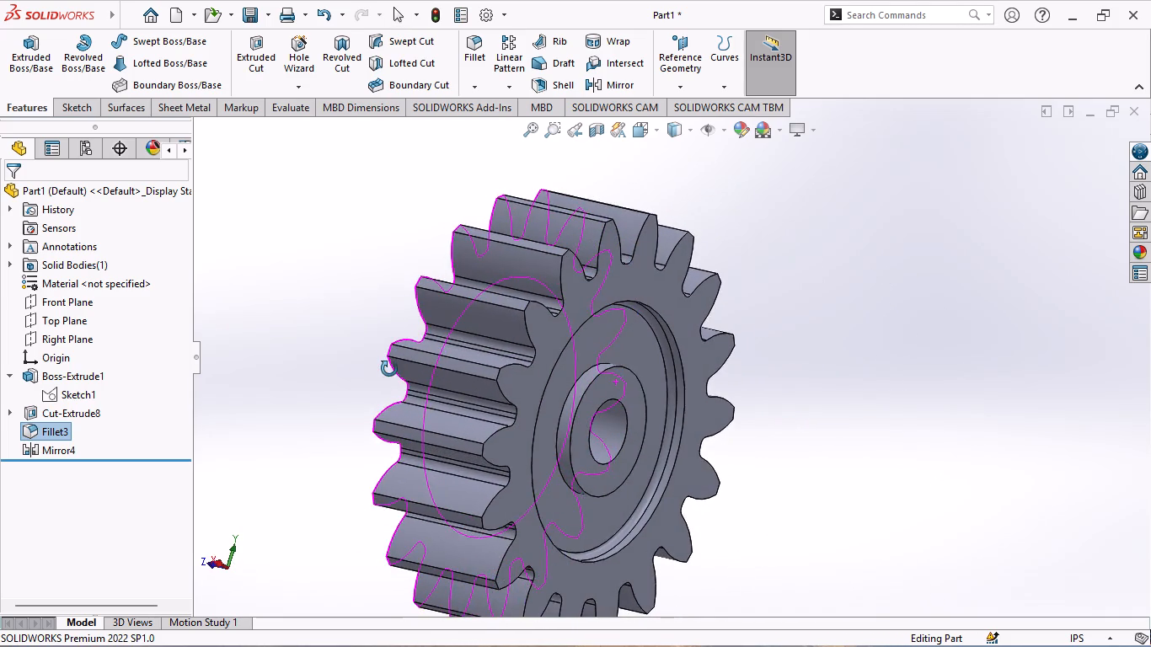
middle_click_drag(389, 369, 431, 370)
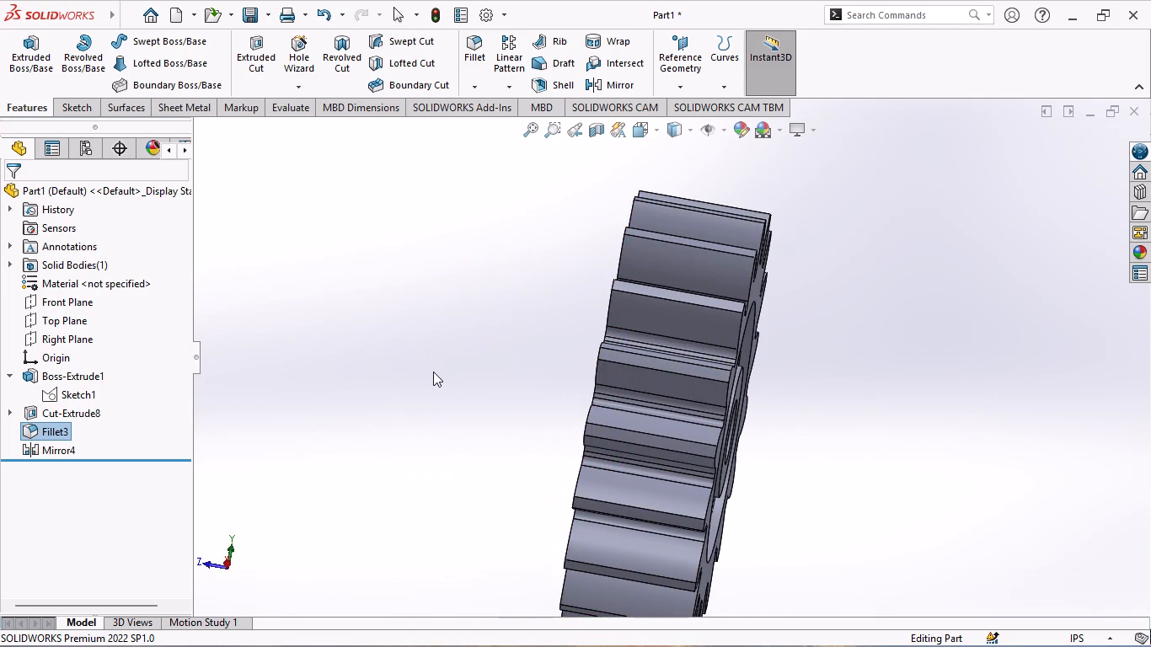
middle_click_drag(436, 359, 453, 333)
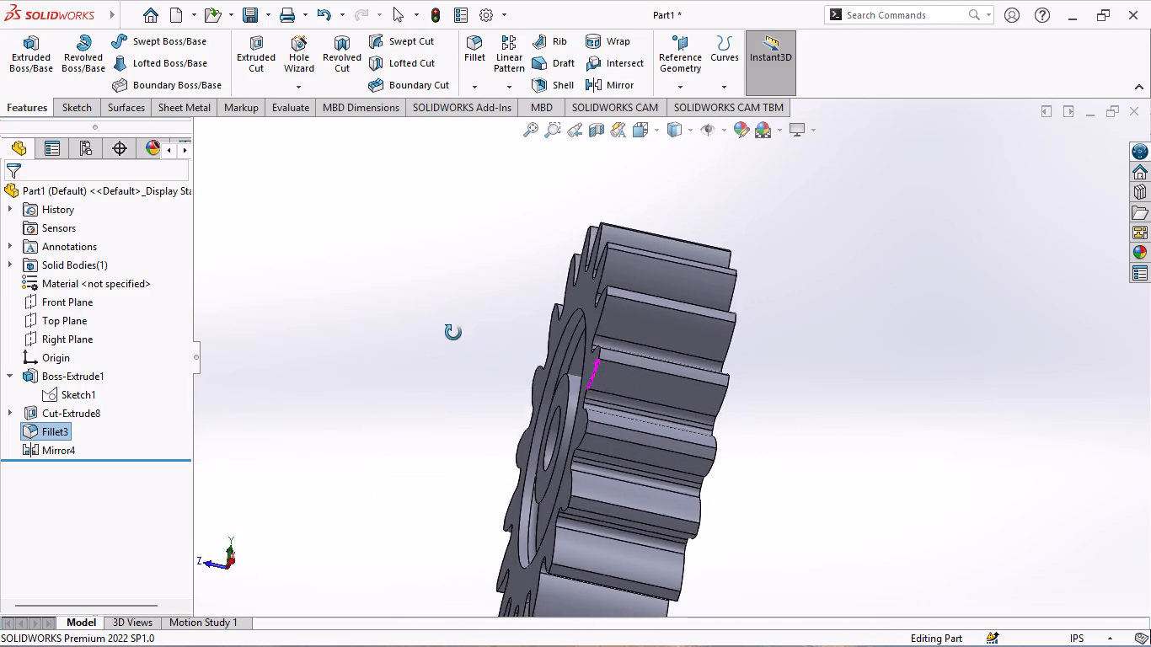
middle_click_drag(453, 333, 428, 356)
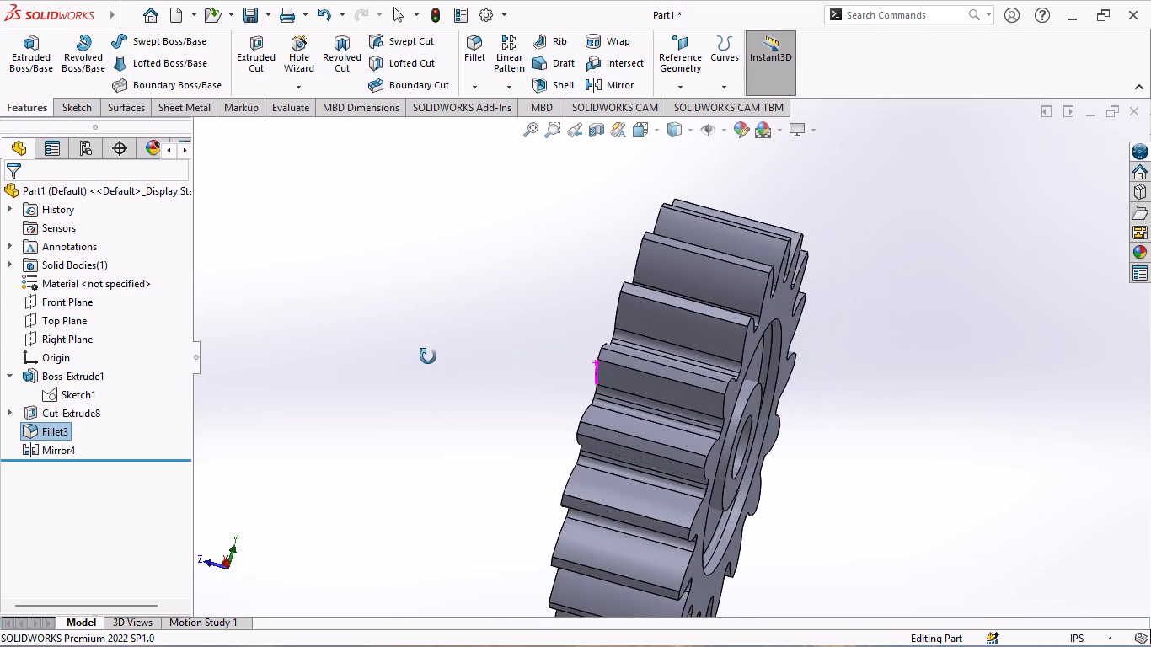
Set the radius of the recess floor fillet (Fillet3) to 0.025 in.
left_click(46, 430)
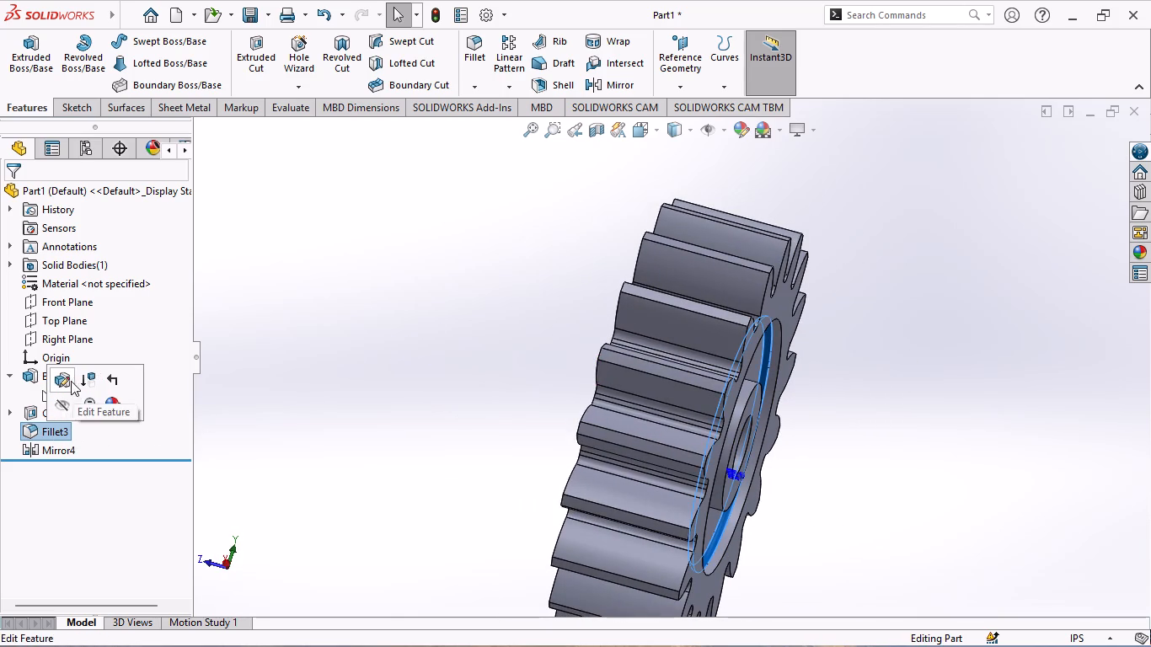
left_click(62, 381)
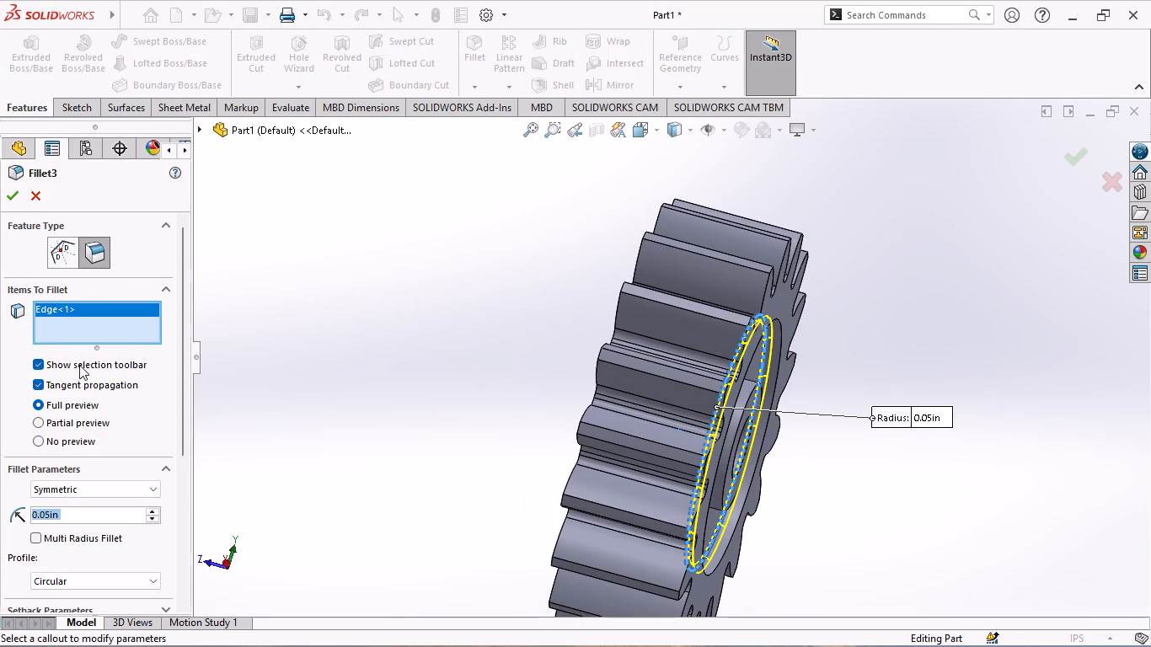
left_click(63, 512)
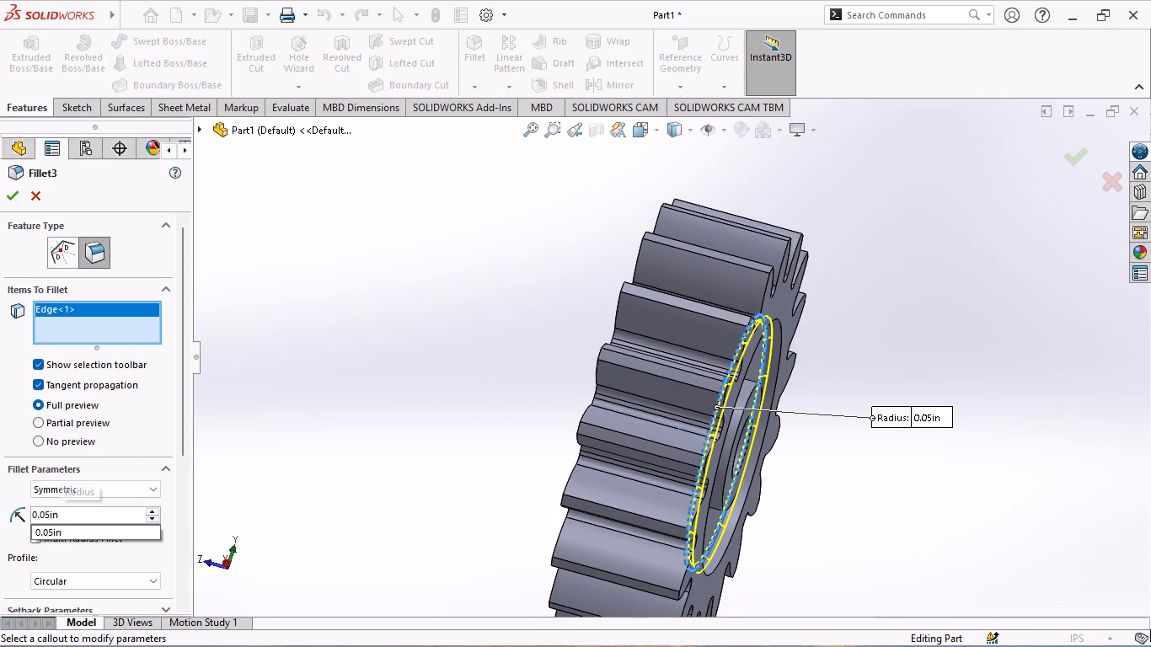
left_click(49, 516)
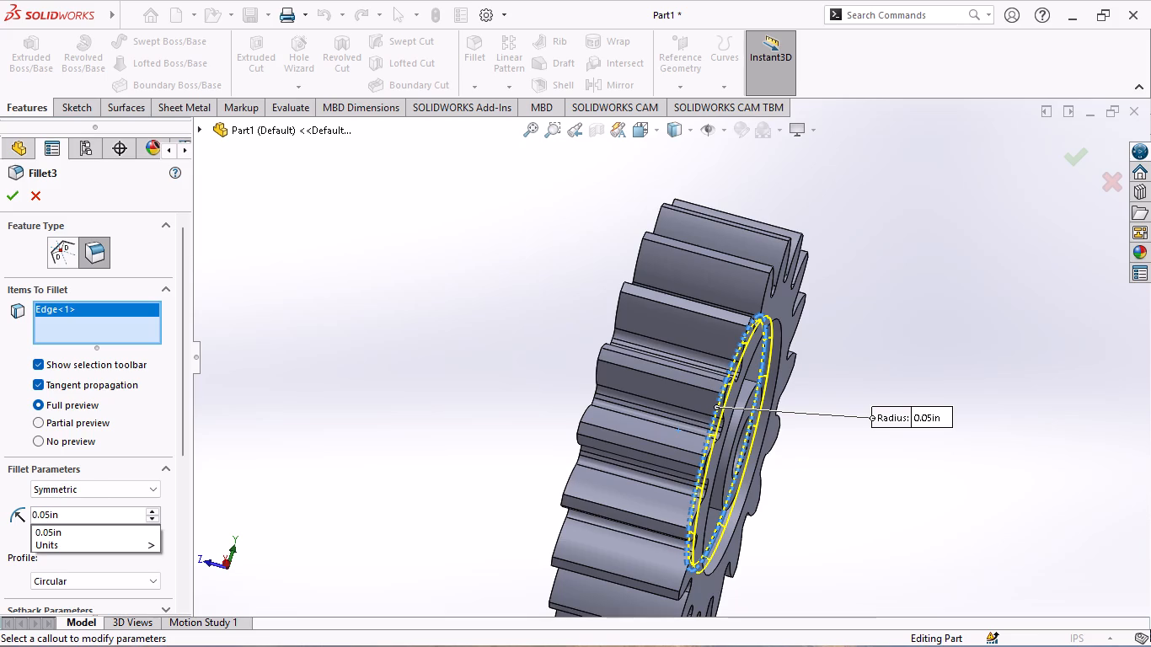
key("BackSpace")
key("BackSpace")
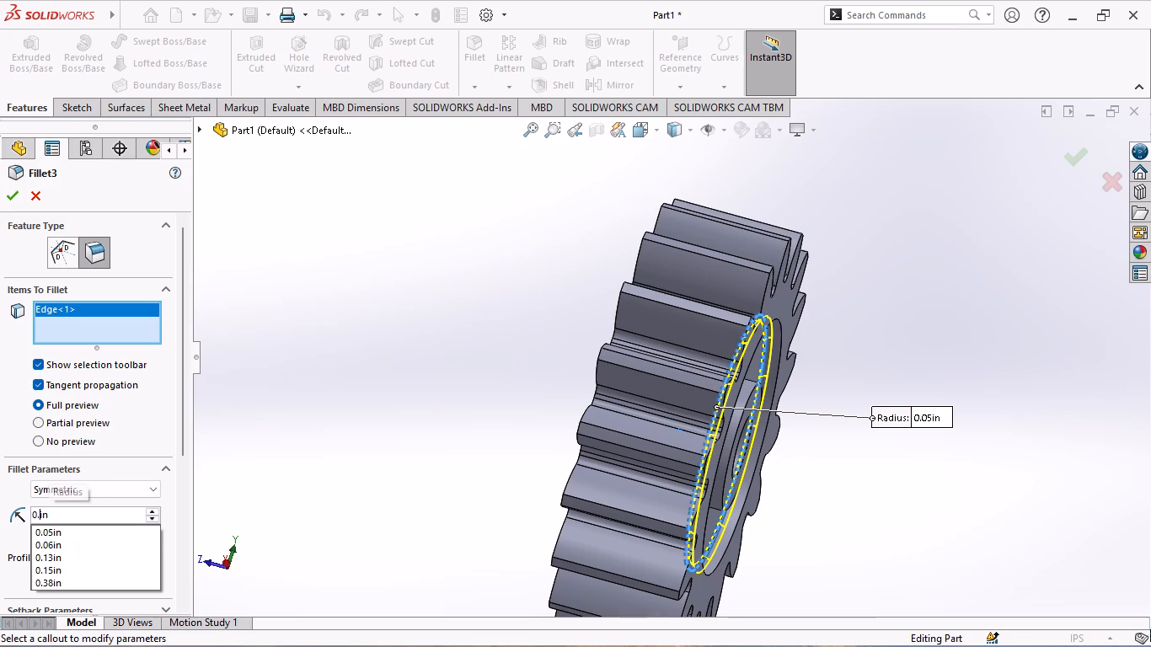
type("025")
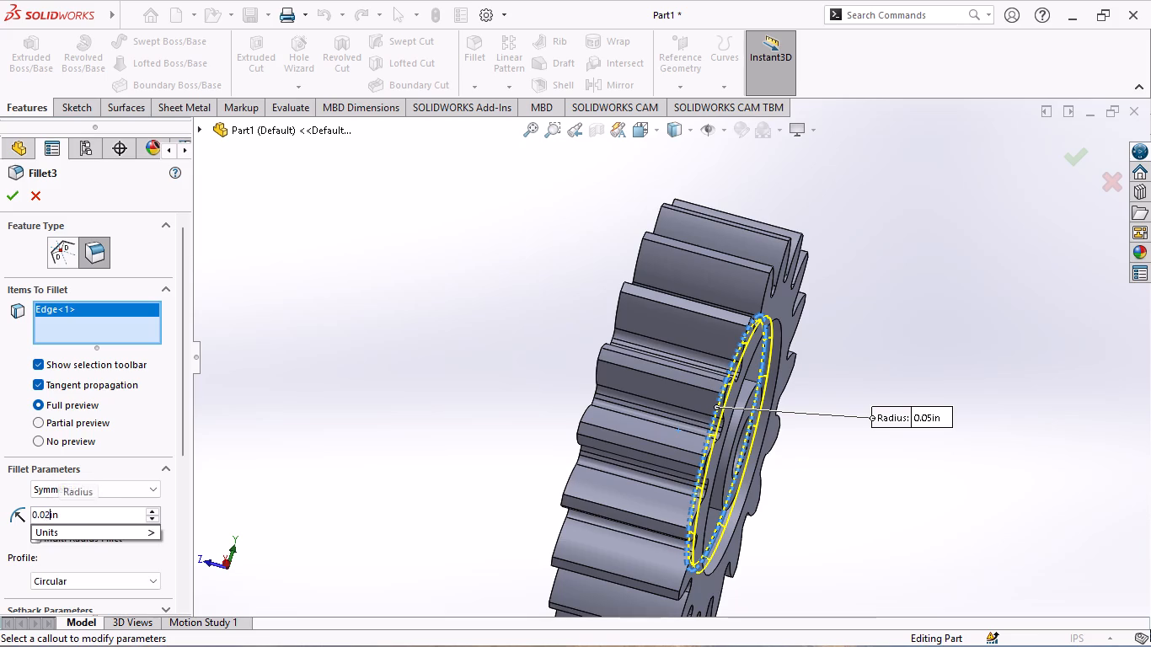
key("Return")
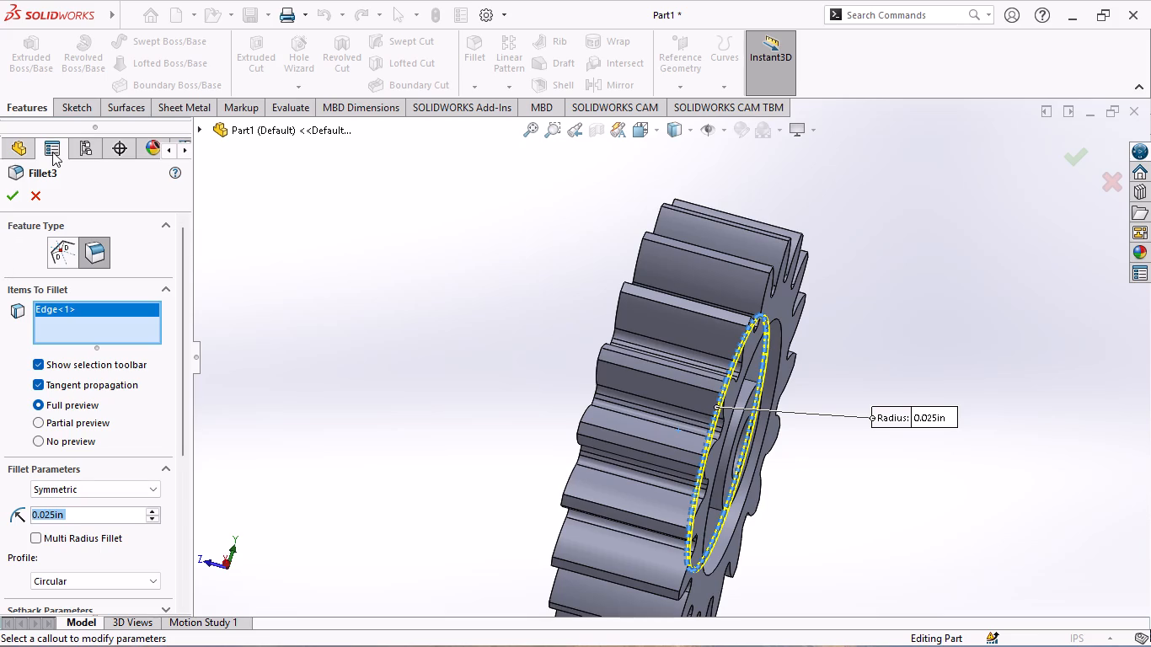
left_click(9, 190)
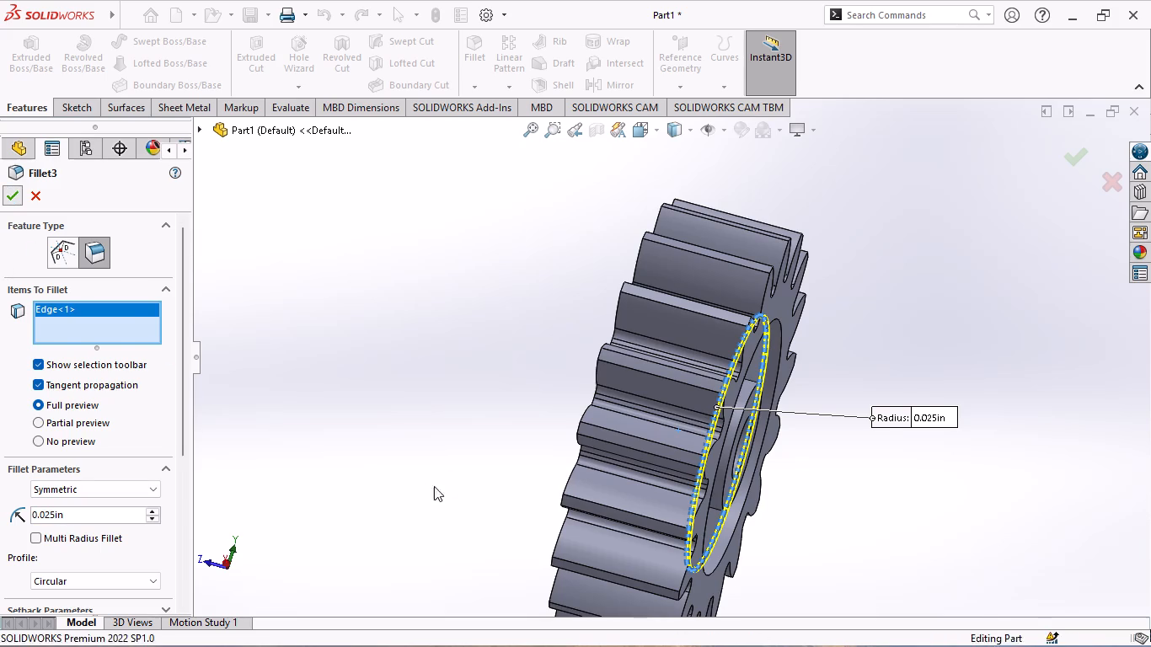
Examine the recess fillet profiles from the Right orientation in a temporary section view through the Right Plane, then discard the section.
middle_click_drag(429, 431, 481, 420)
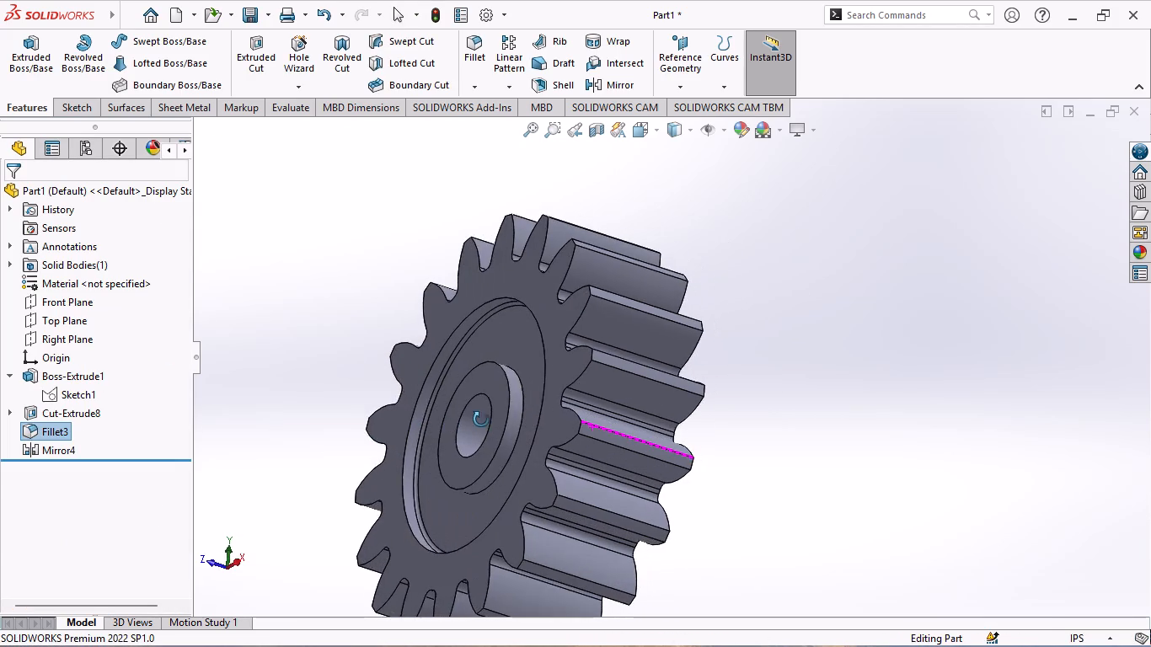
middle_click_drag(481, 420, 457, 412)
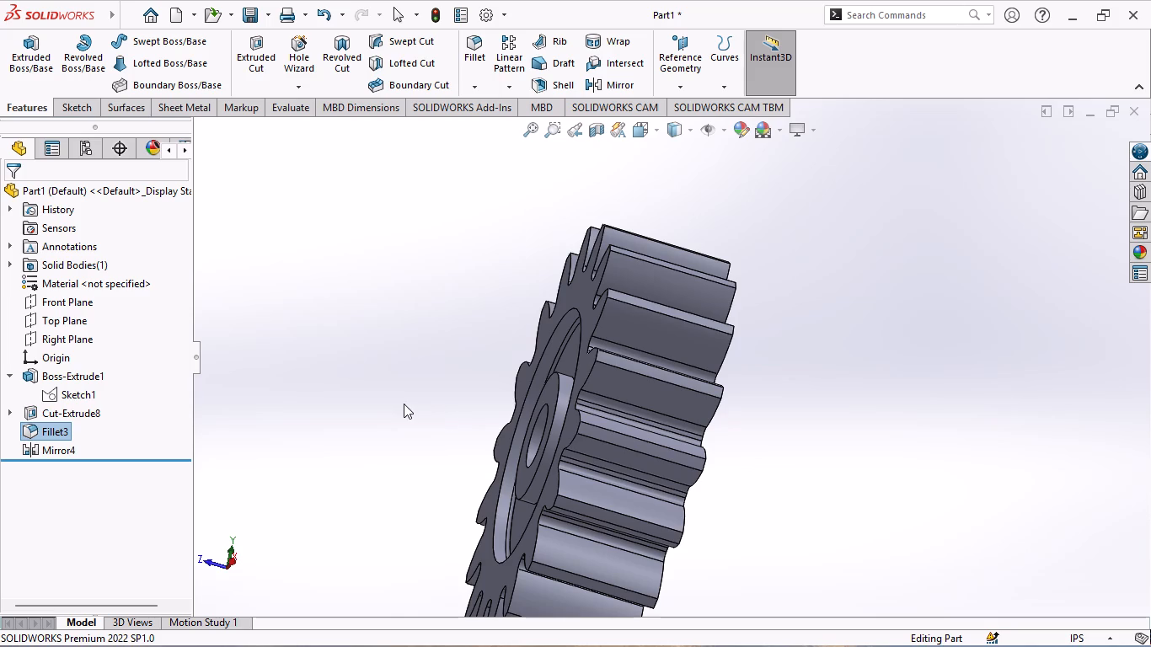
scroll(415, 404, "down", 1)
scroll(464, 420, "up", 4)
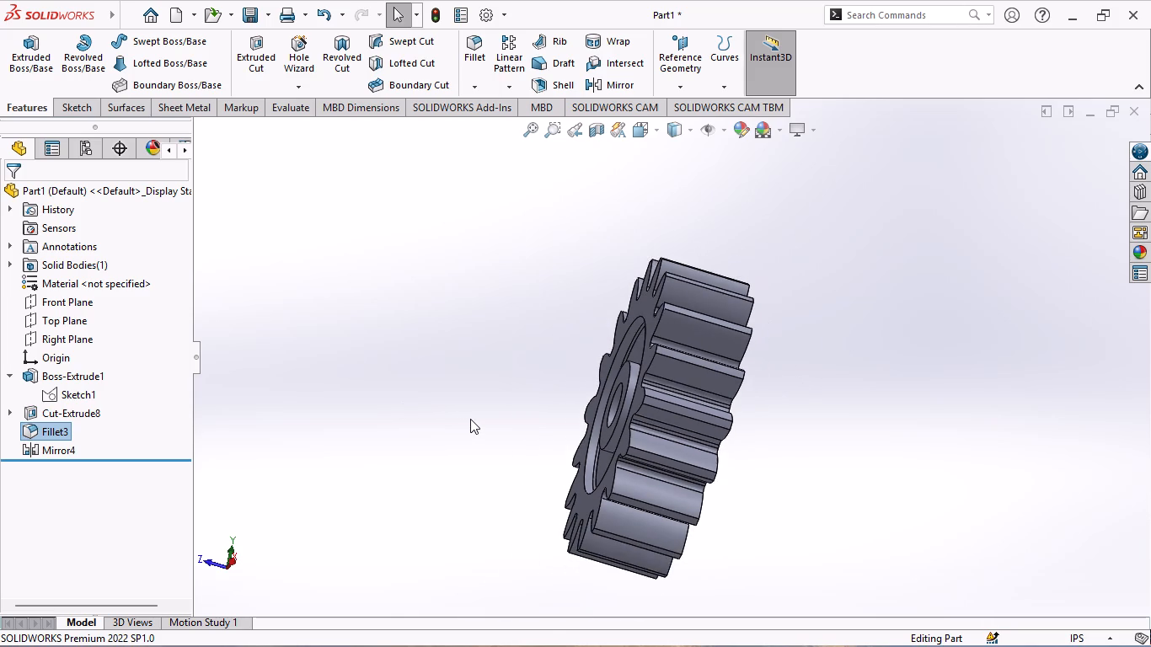
left_click(656, 126)
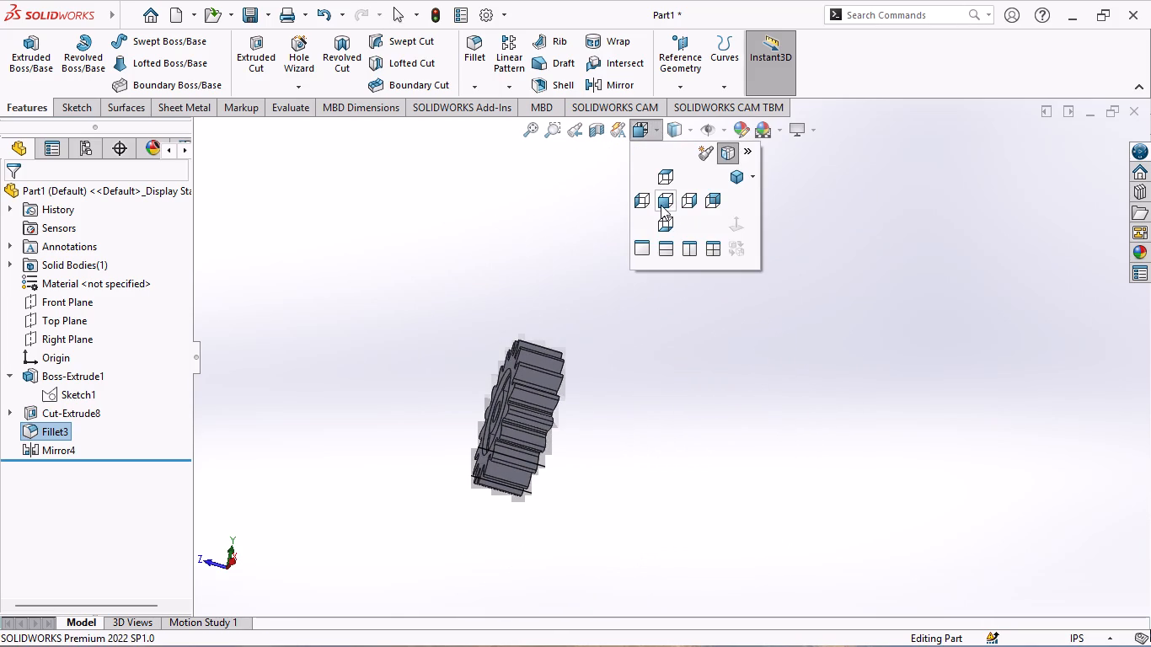
left_click(689, 199)
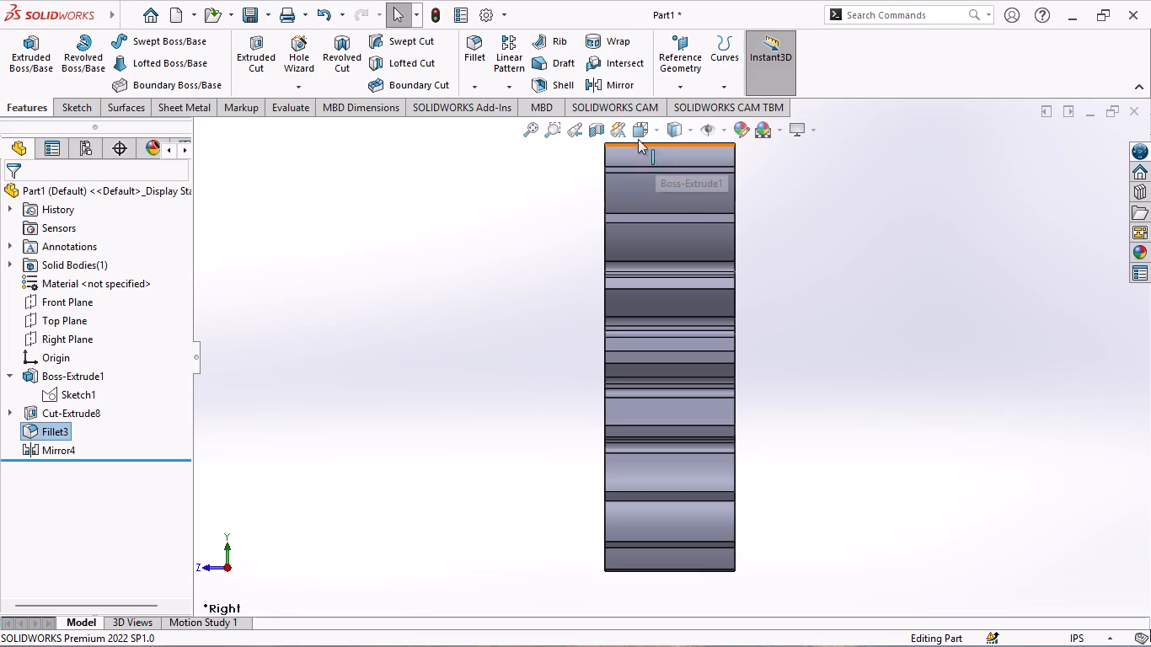
left_click(593, 125)
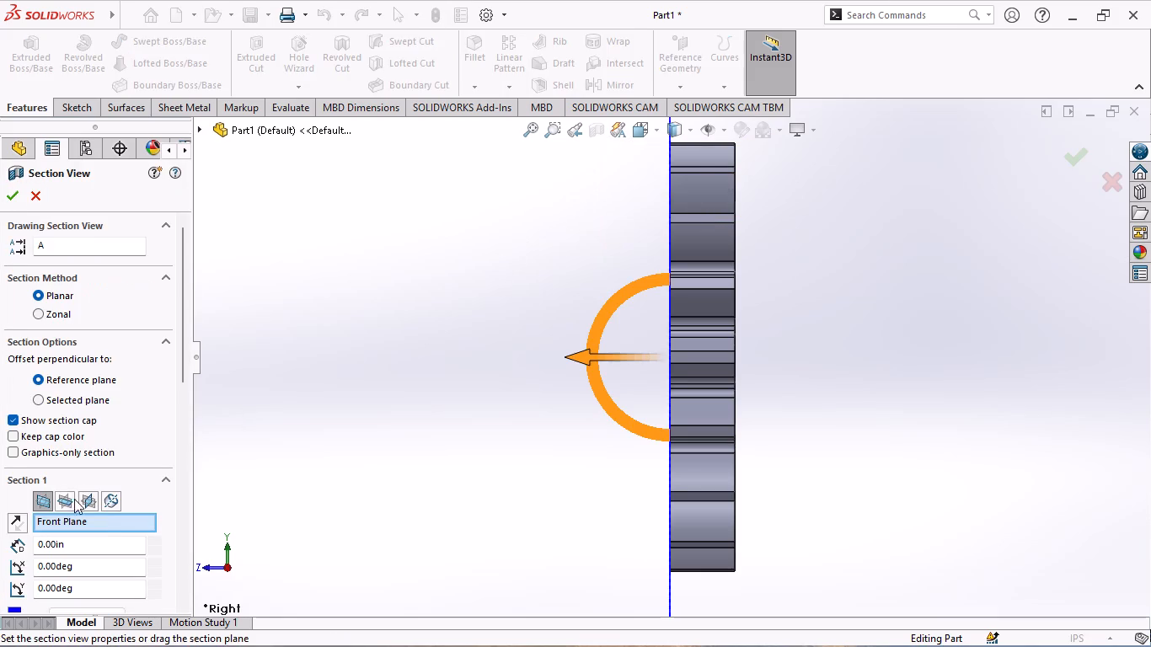
left_click(84, 497)
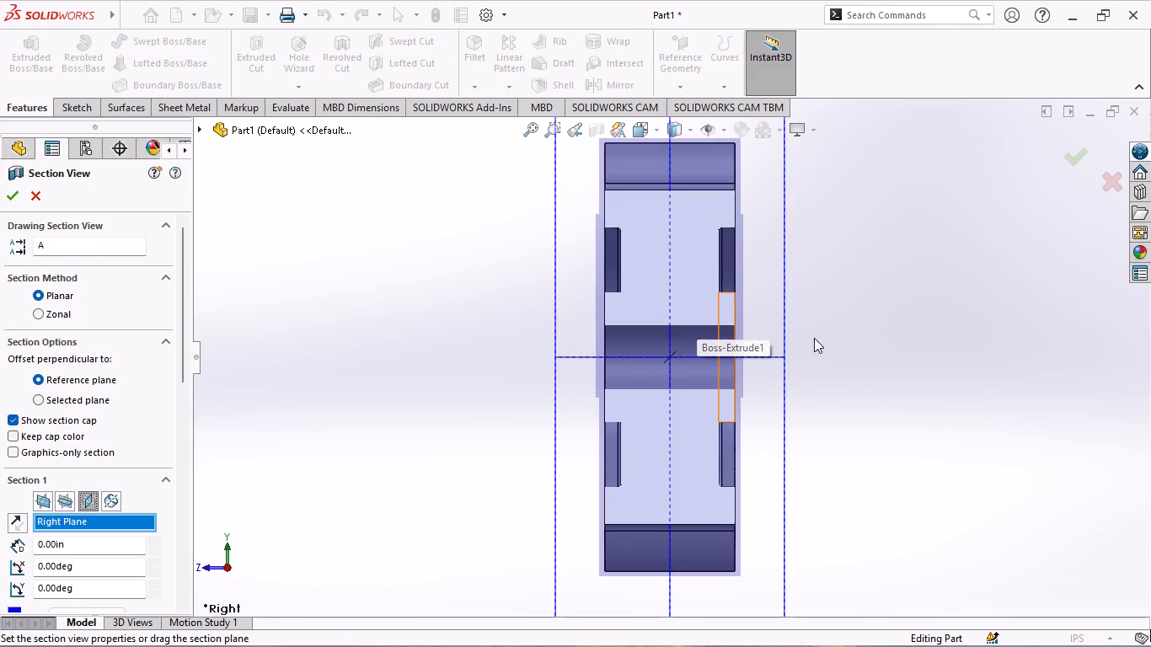
scroll(603, 281, "down", 4)
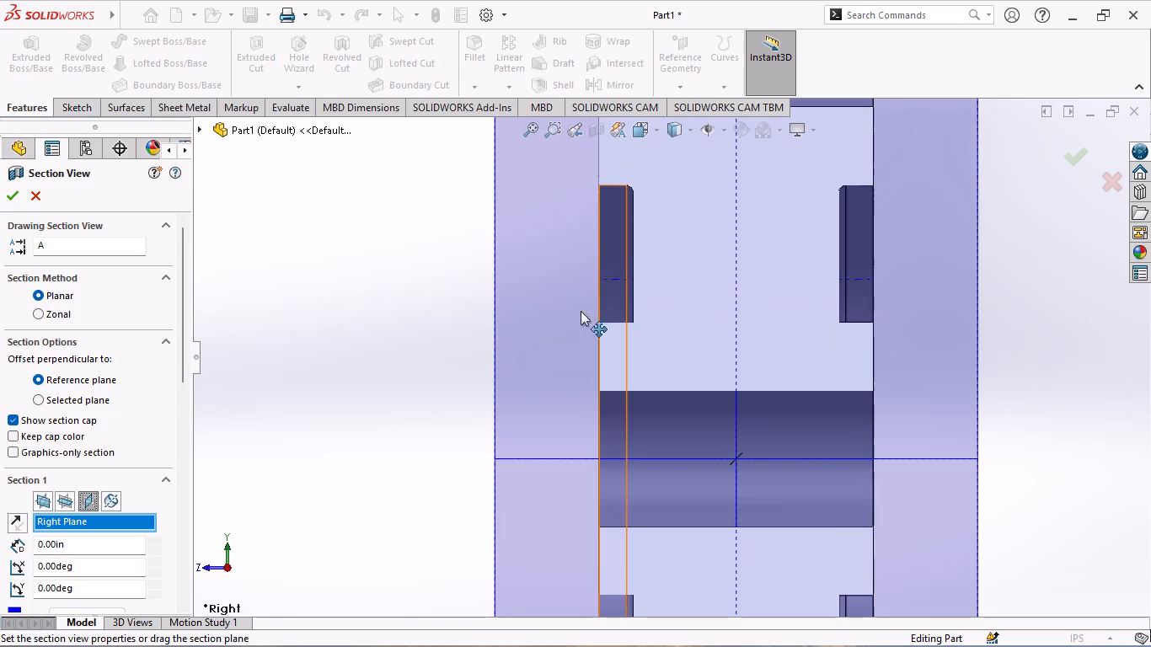
left_click(34, 191)
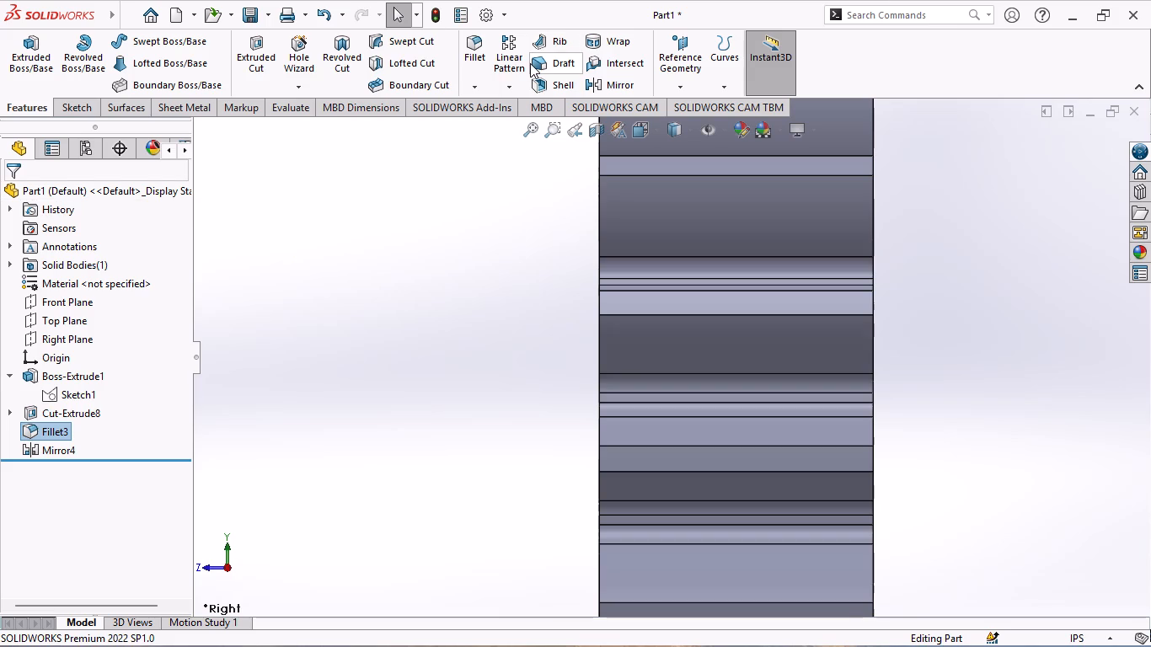
Add the circular edge where the hub meets the recess floor to the edges rounded by Fillet3.
scroll(530, 63, "up", 1)
left_click(53, 430)
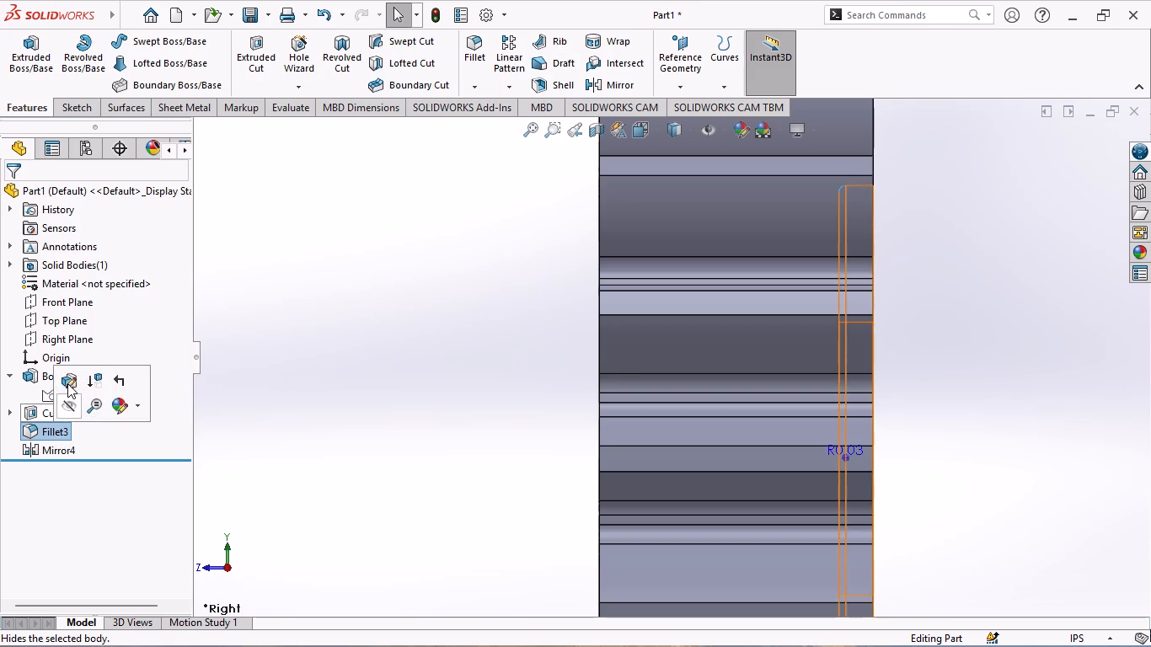
left_click(67, 383)
scroll(327, 400, "up", 2)
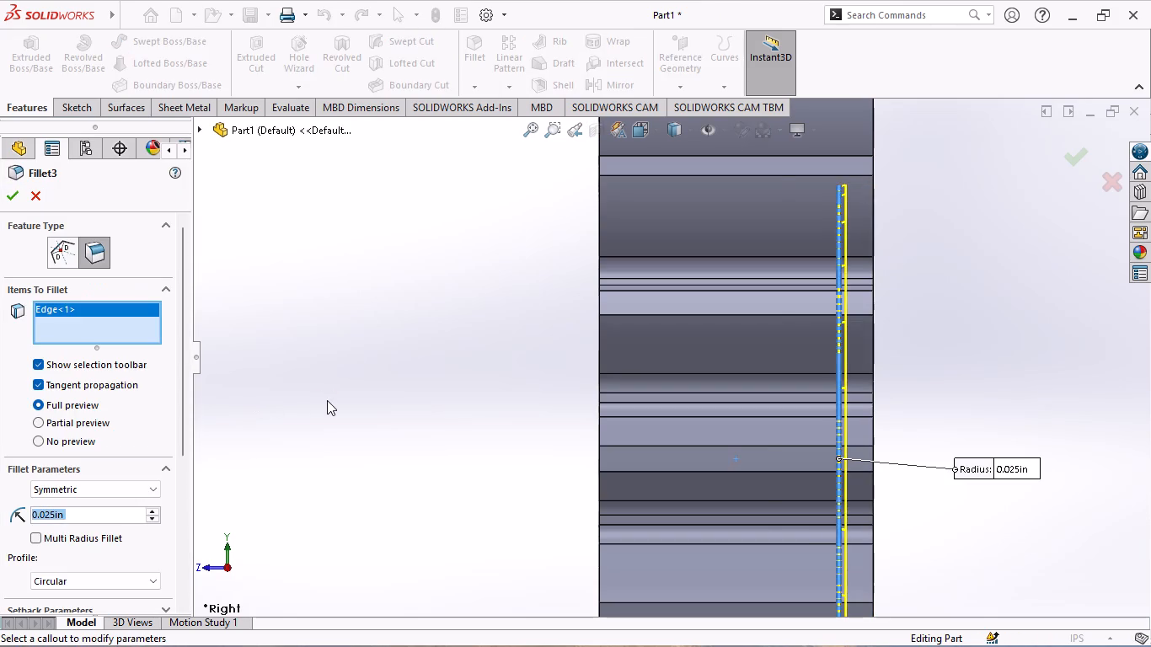
scroll(327, 400, "up", 1)
middle_click_drag(337, 403, 249, 401)
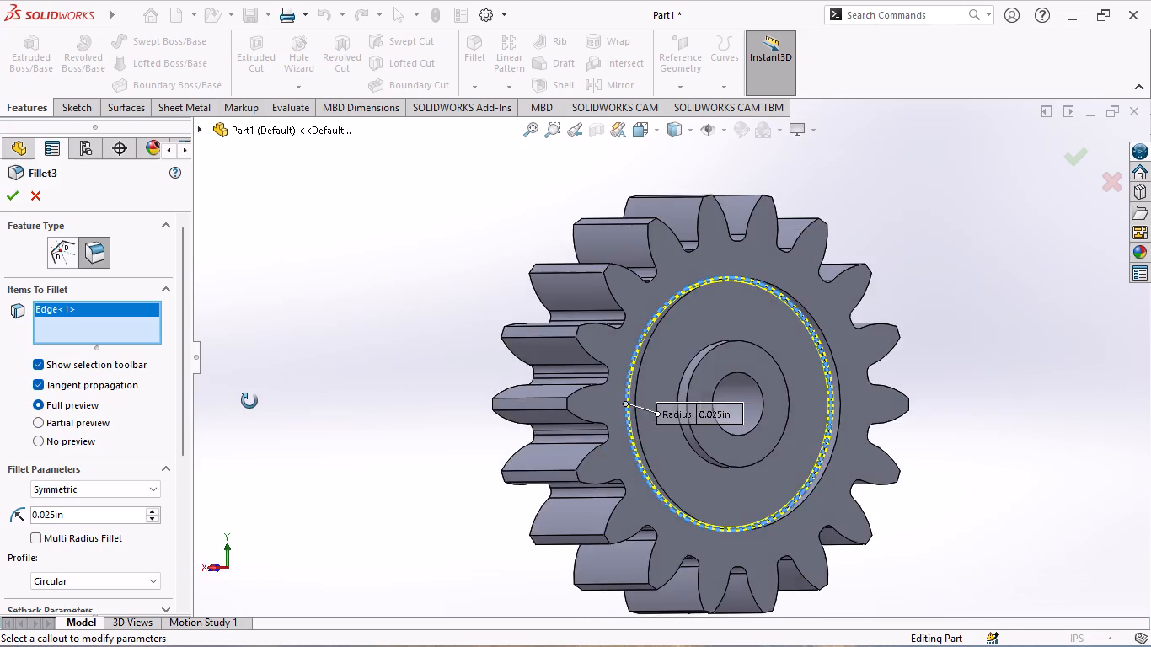
middle_click_drag(249, 401, 249, 372)
middle_click_drag(343, 361, 292, 376)
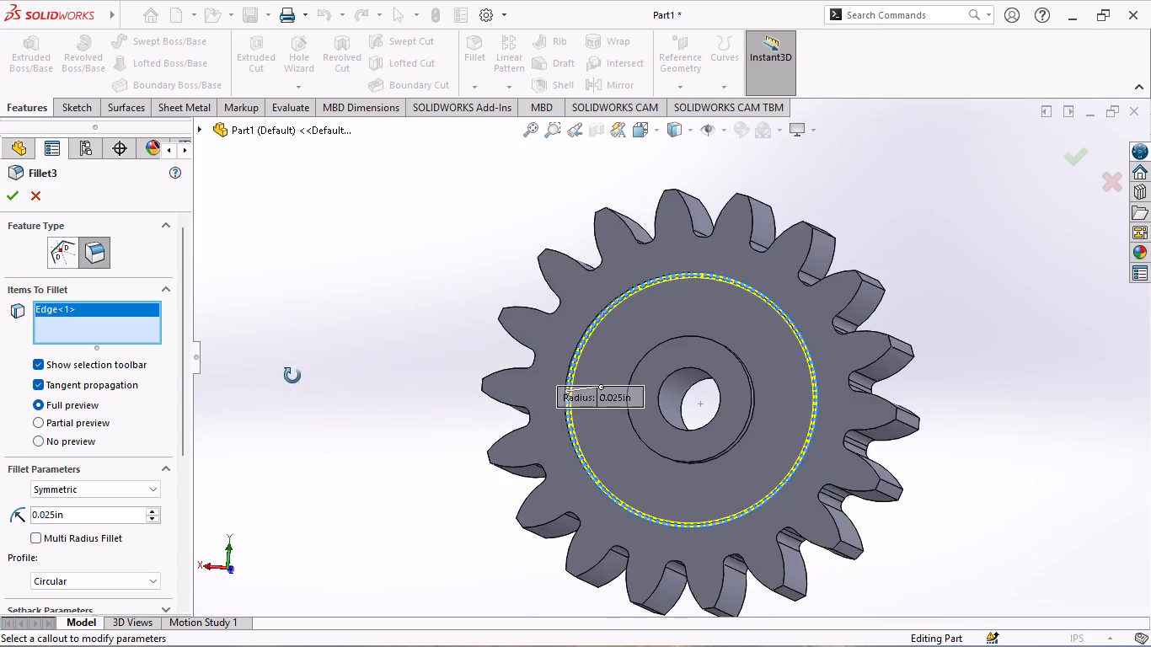
middle_click_drag(292, 376, 262, 373)
scroll(394, 344, "down", 1)
middle_click_drag(394, 345, 490, 349)
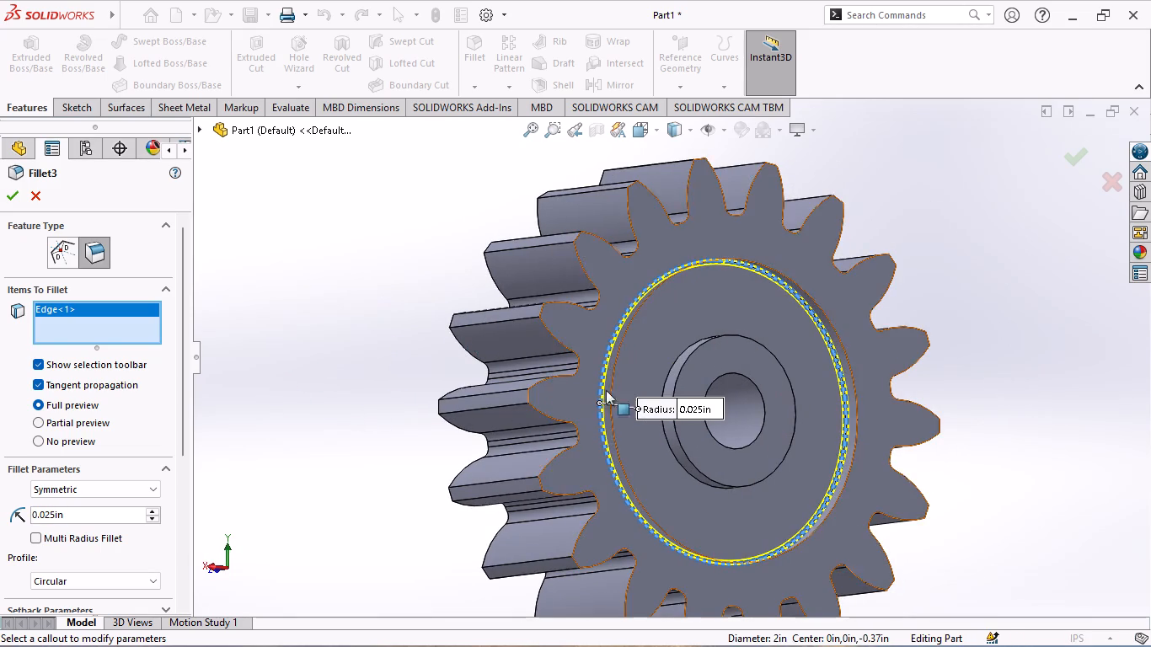
left_click(671, 363)
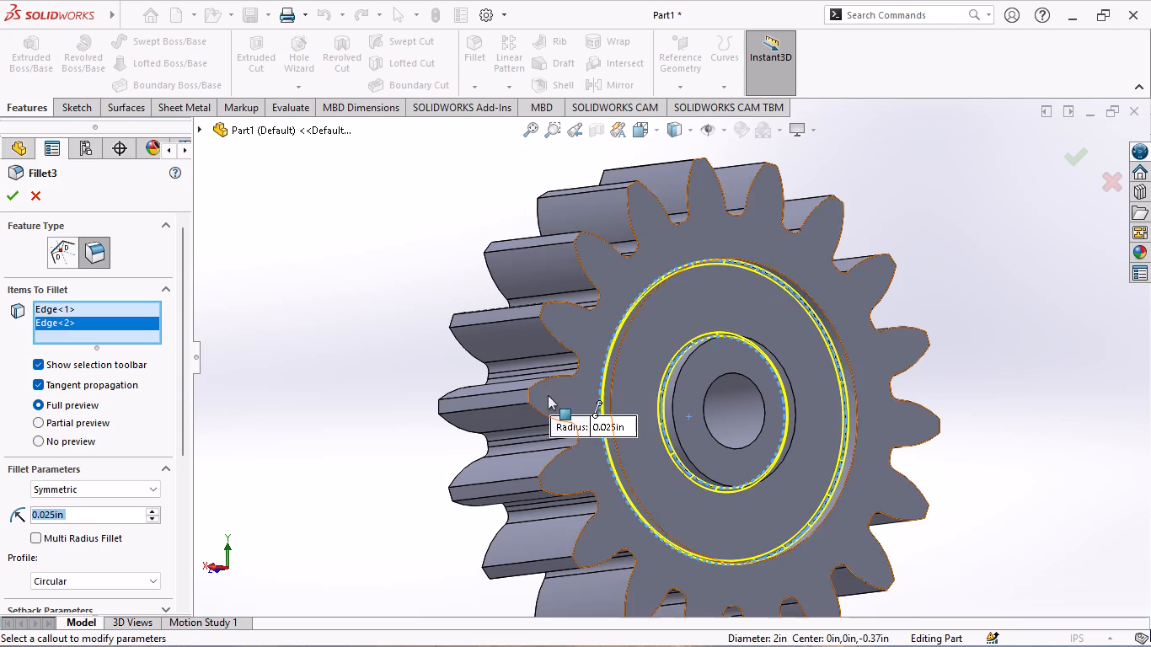
left_click(13, 196)
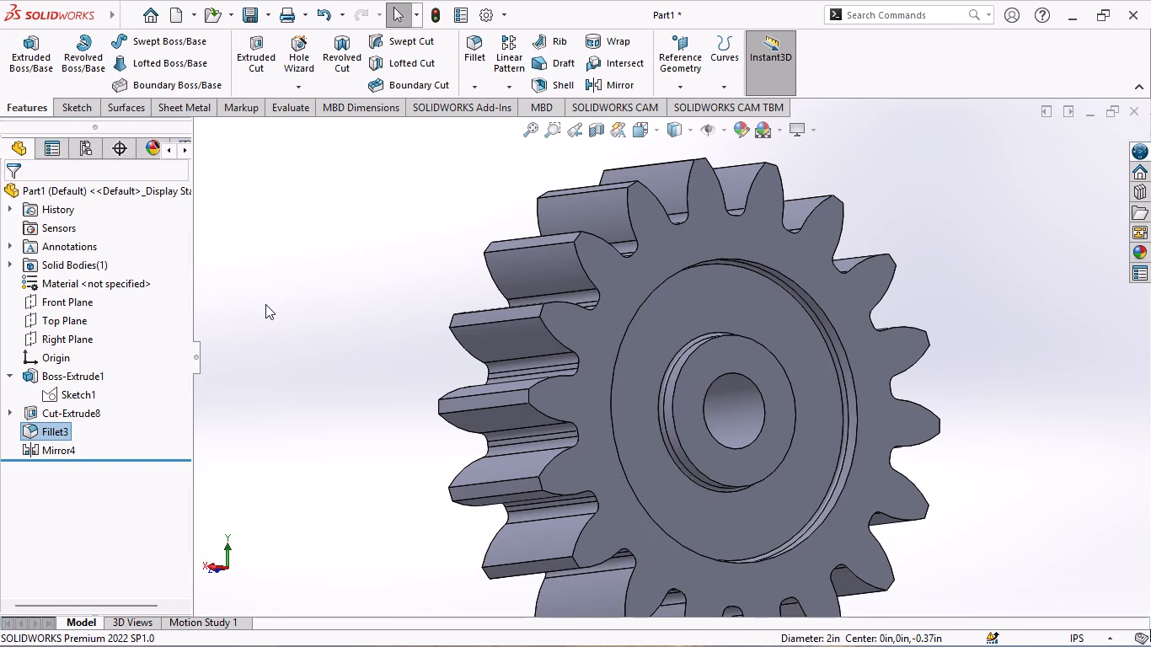
Orient the gear at an angle showing one recessed face and the teeth, and capture a rectangular screen snip around it.
scroll(265, 304, "up", 1)
middle_click_drag(941, 321, 801, 310)
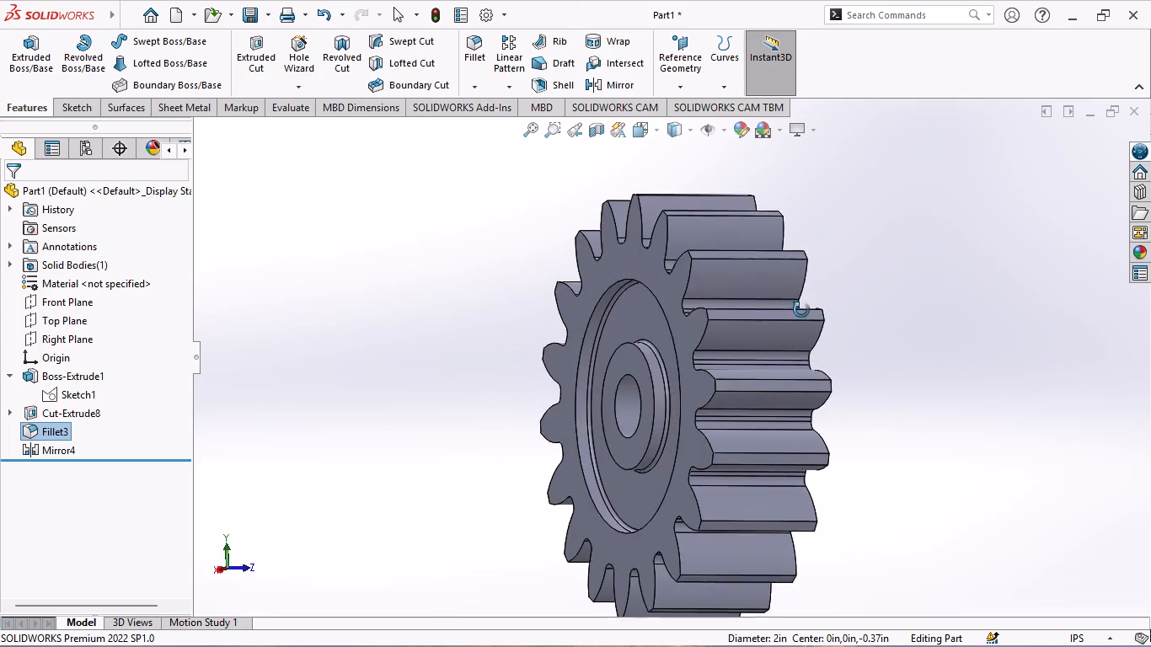
middle_click_drag(801, 310, 805, 295)
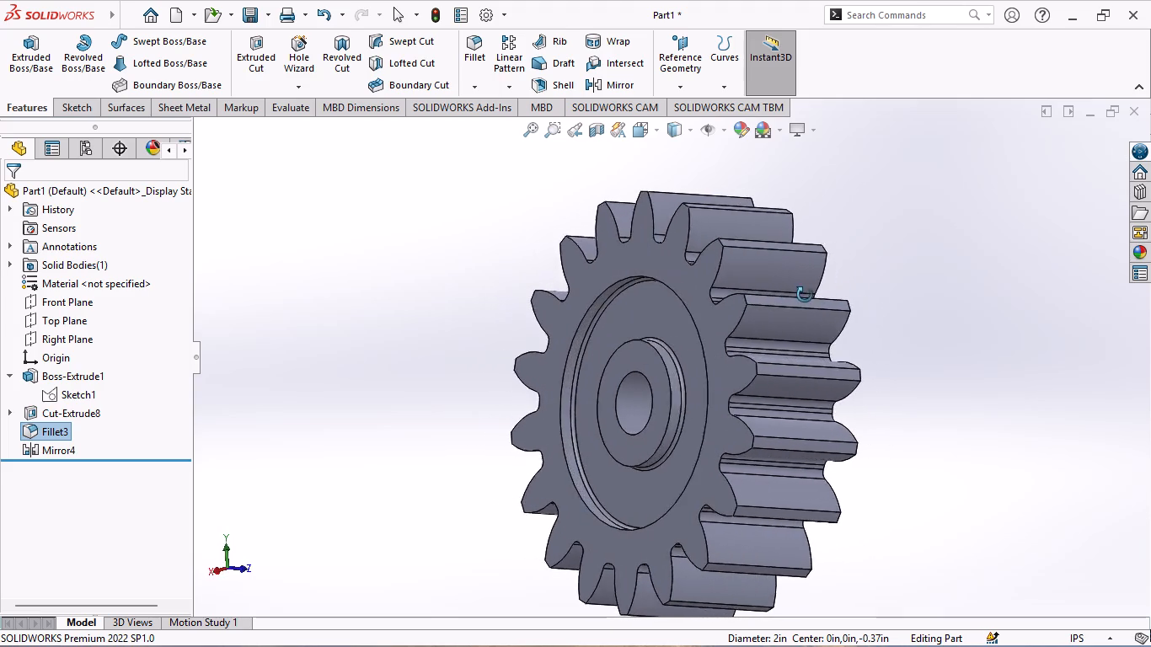
middle_click_drag(805, 295, 768, 281)
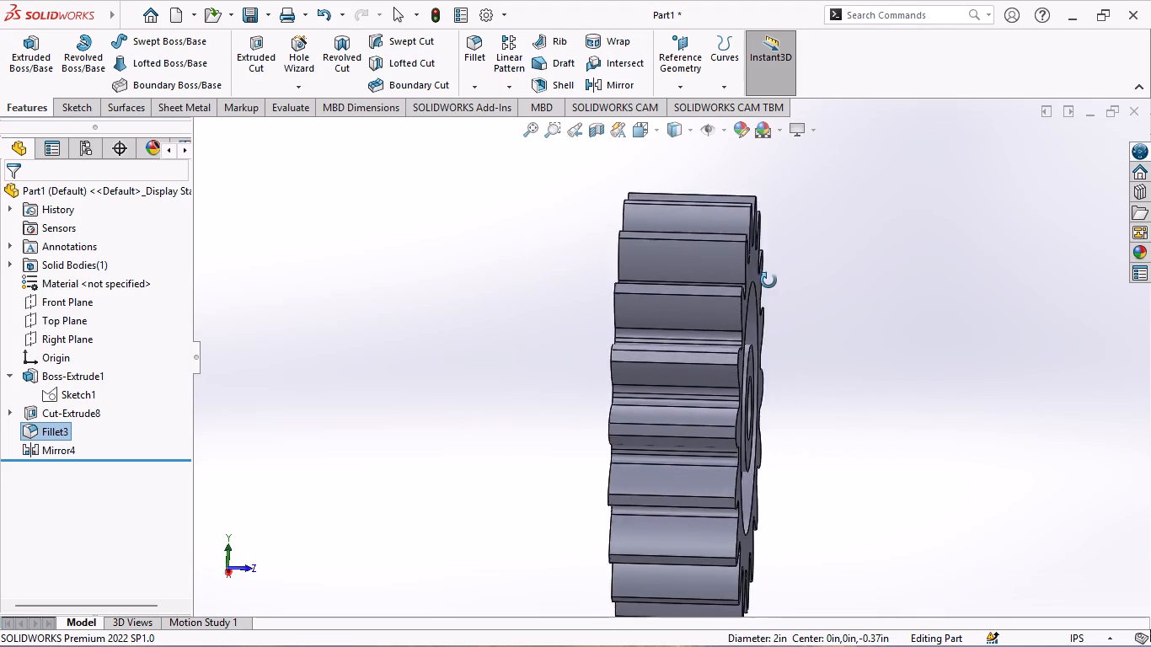
middle_click_drag(768, 281, 808, 291)
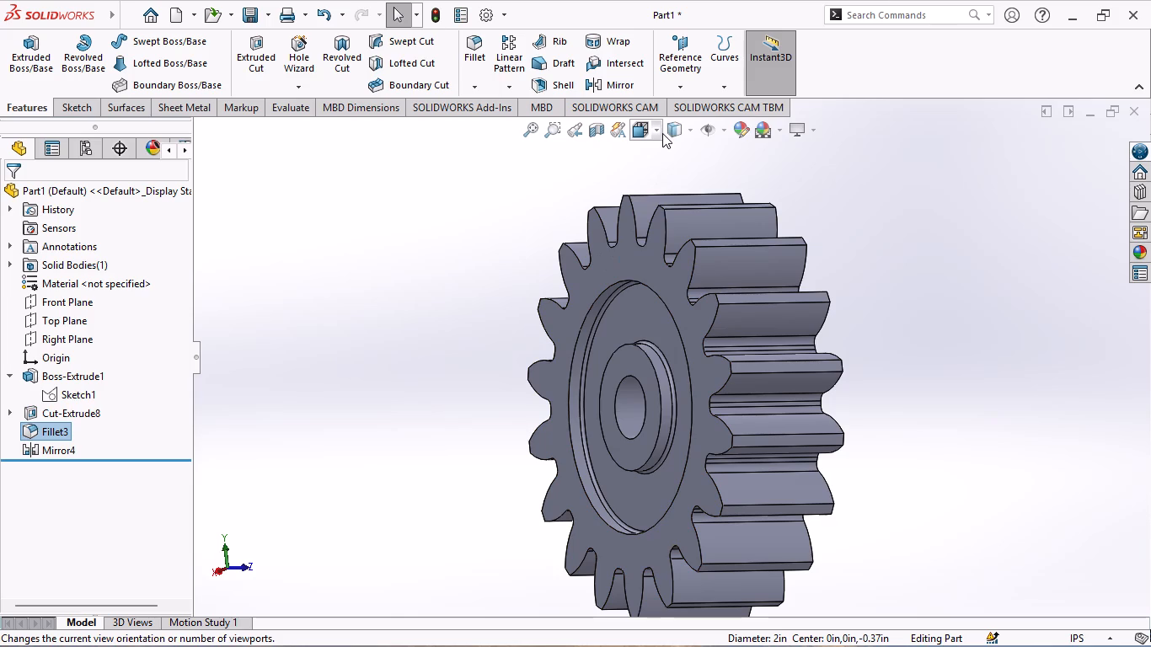
scroll(584, 400, "up", 1)
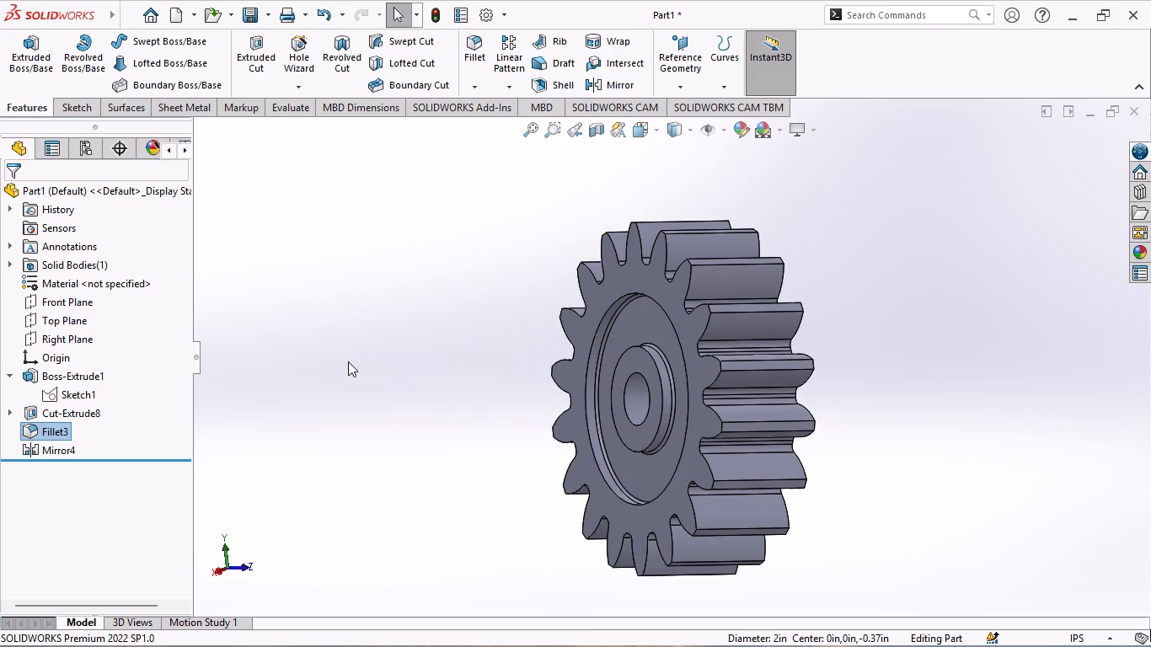
key("Print")
left_click_drag(453, 200, 832, 212)
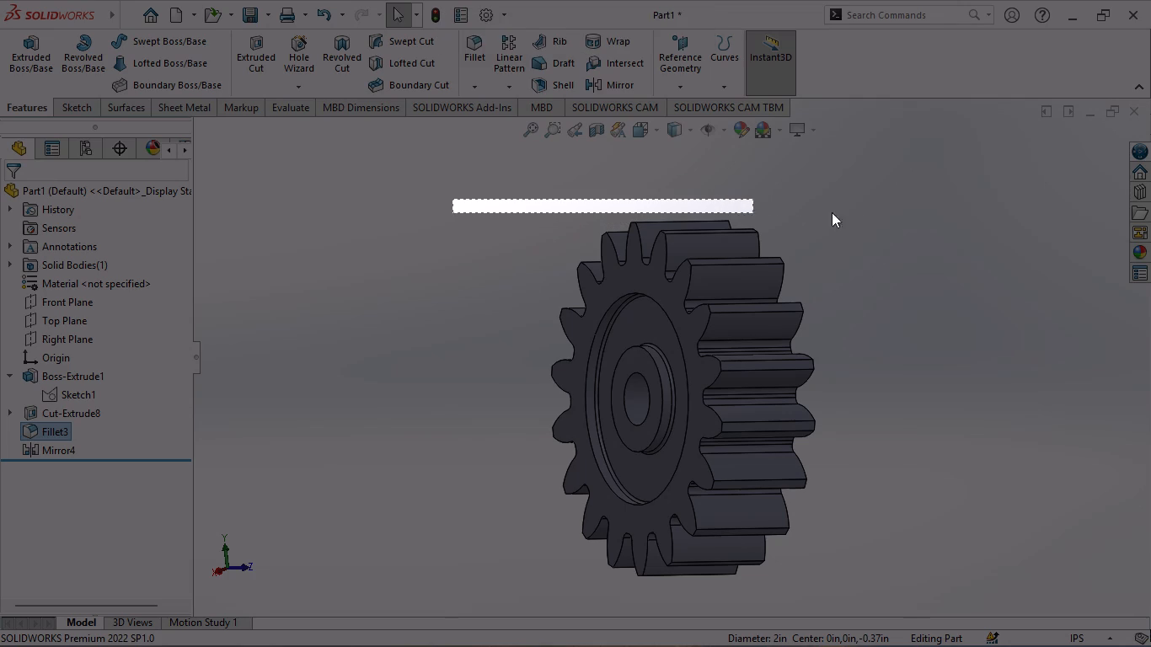
left_click_drag(832, 212, 887, 609)
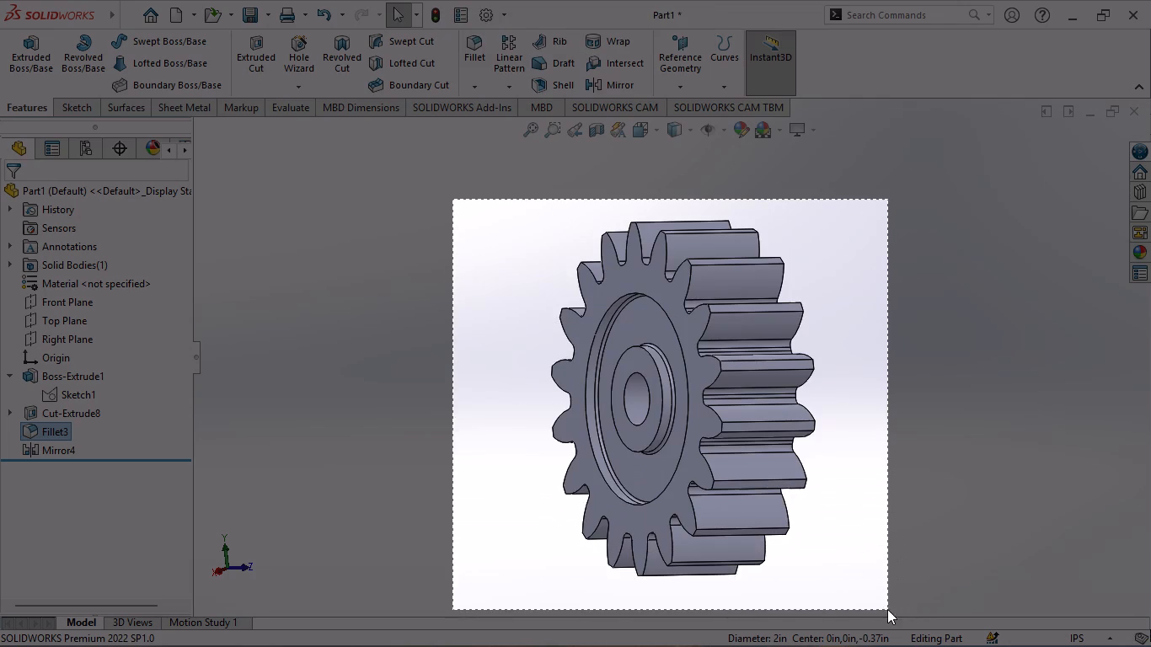
left_click_drag(887, 609, 887, 596)
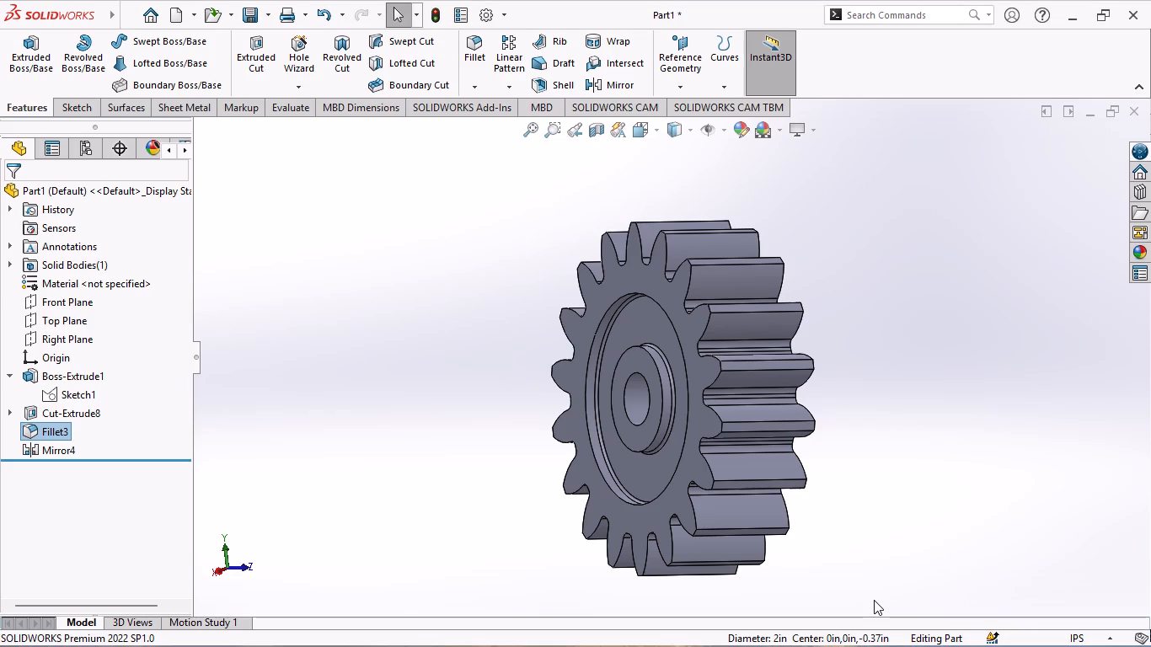
Apply a planar section view through the Right Plane with 0.00 in offset, with the gear in the Right orientation.
left_click(656, 136)
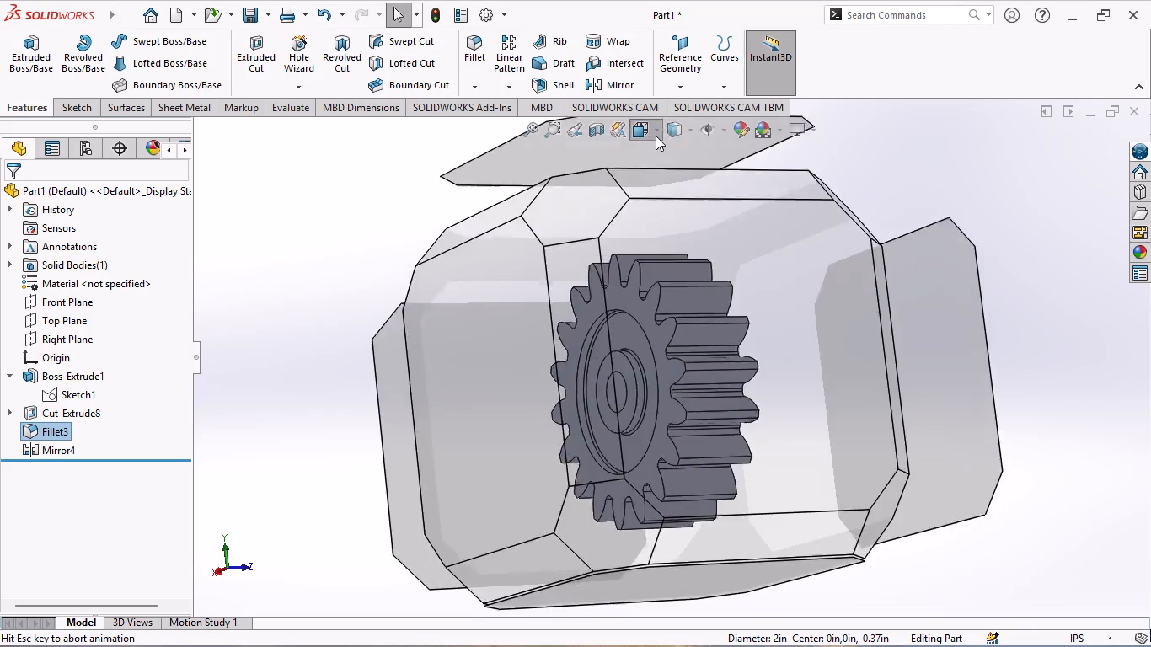
left_click(681, 193)
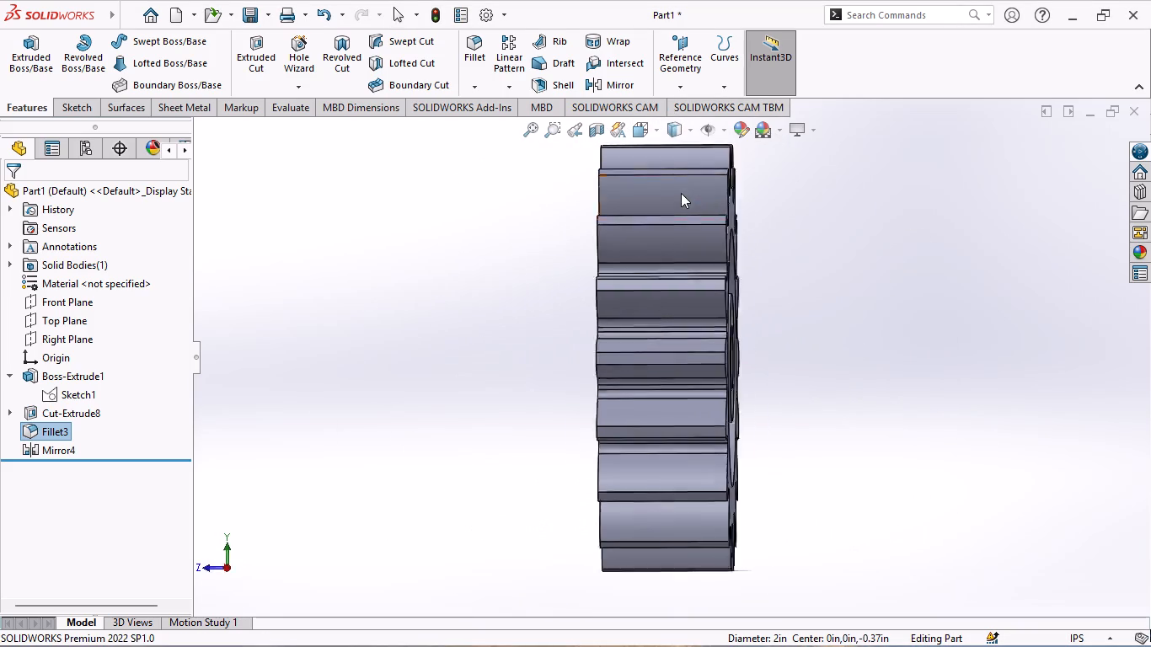
left_click(587, 126)
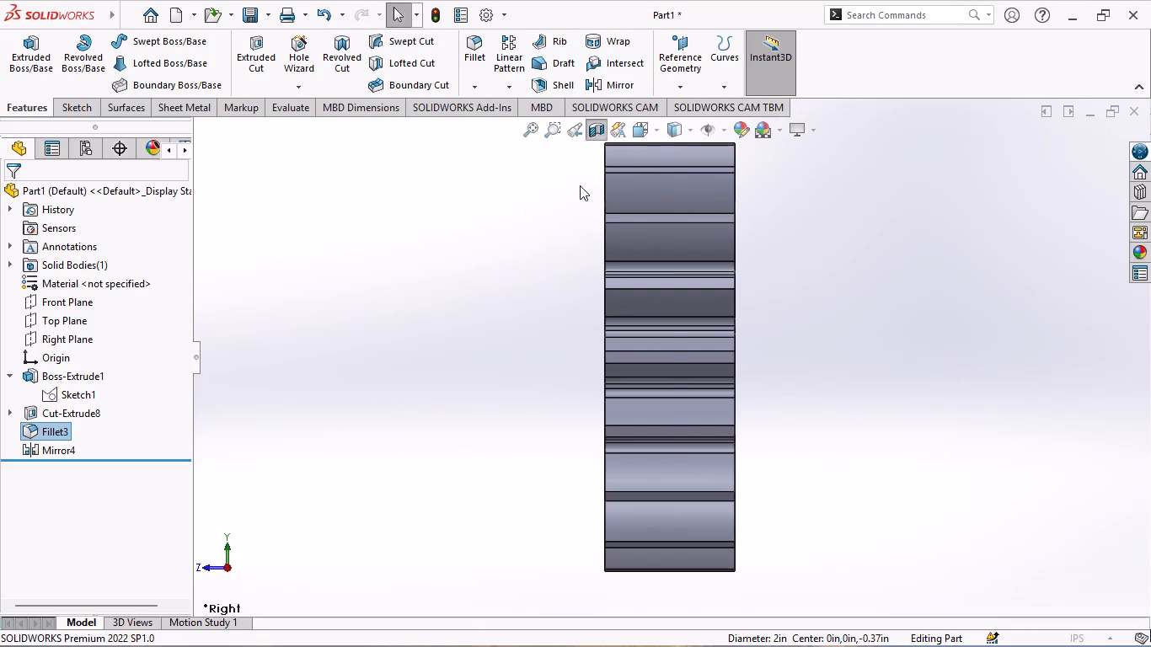
left_click(87, 498)
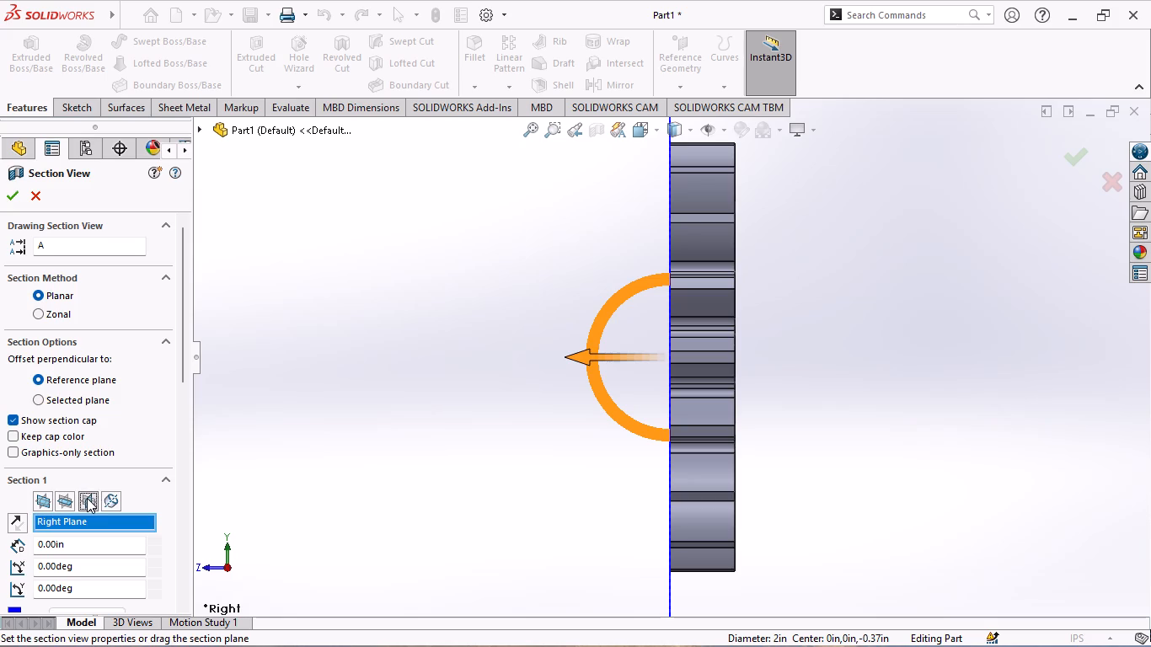
scroll(628, 269, "up", 1)
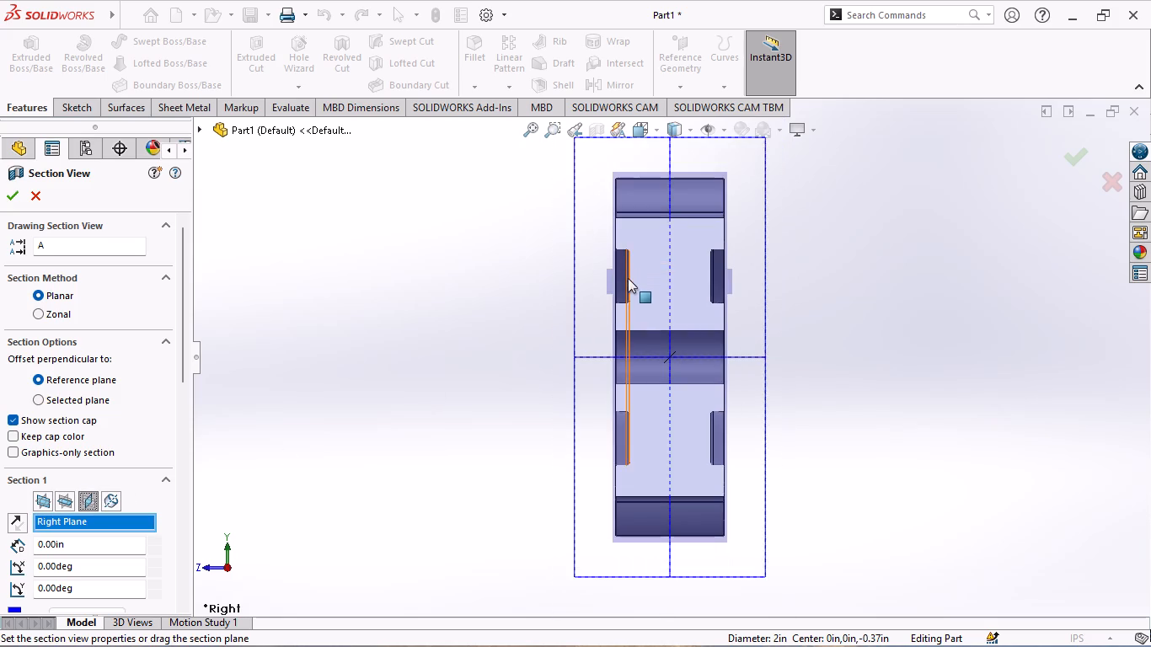
scroll(628, 286, "down", 2)
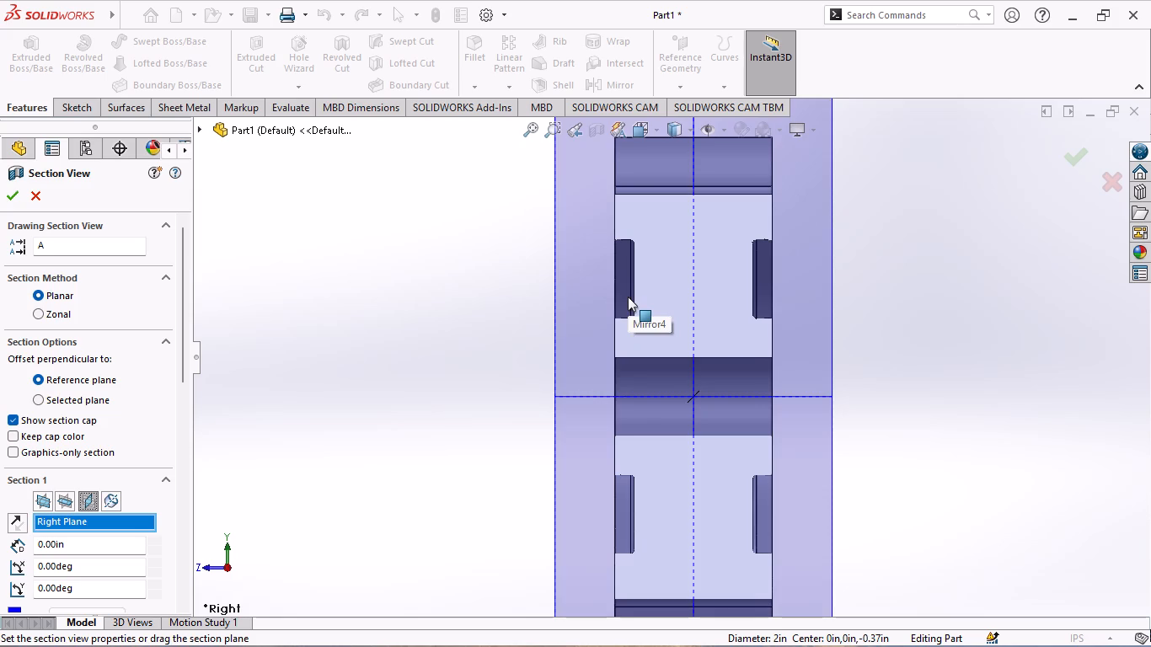
scroll(628, 297, "down", 2)
scroll(772, 364, "down", 1)
scroll(774, 363, "up", 3)
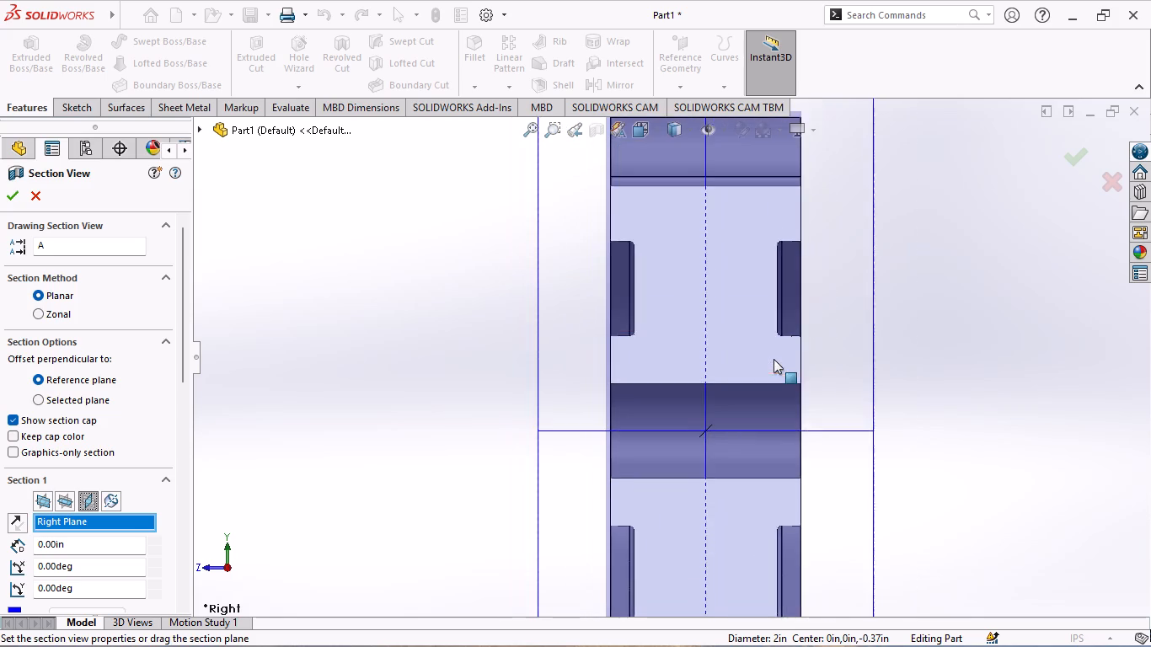
scroll(763, 367, "up", 2)
scroll(718, 438, "up", 2)
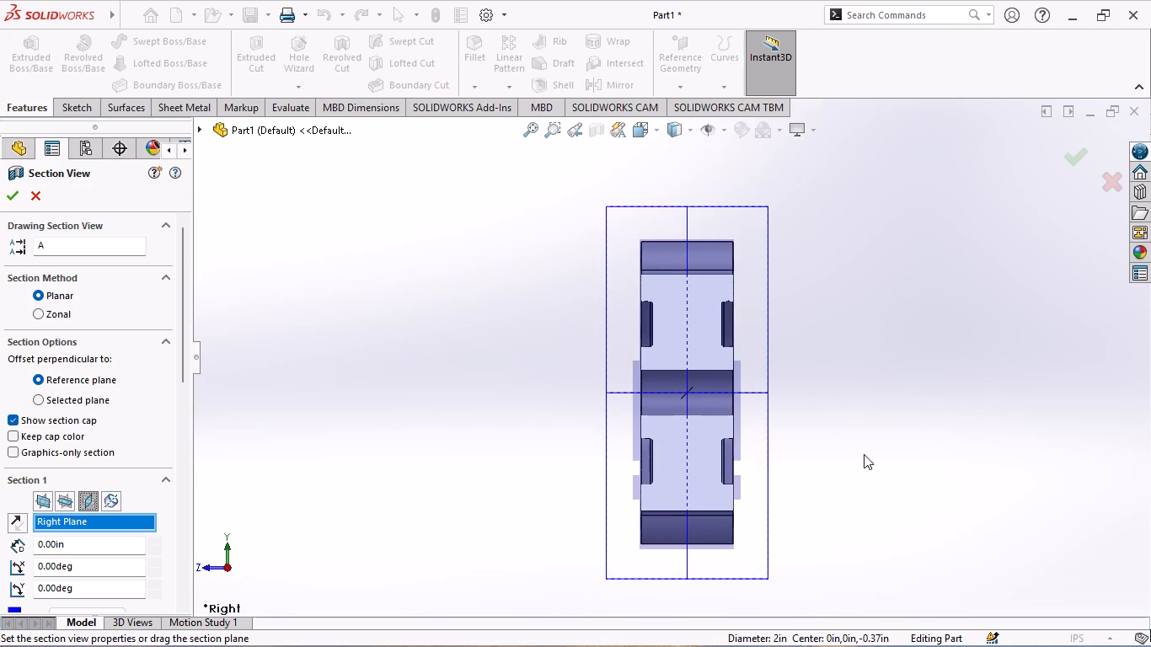
left_click(454, 337)
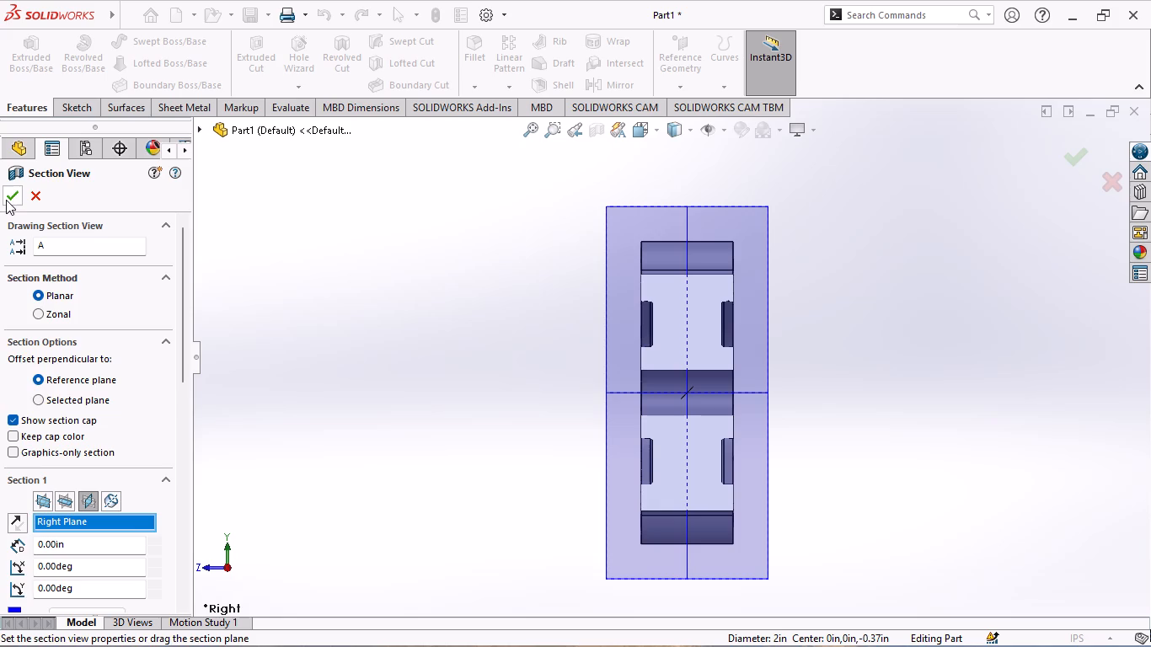
left_click(5, 198)
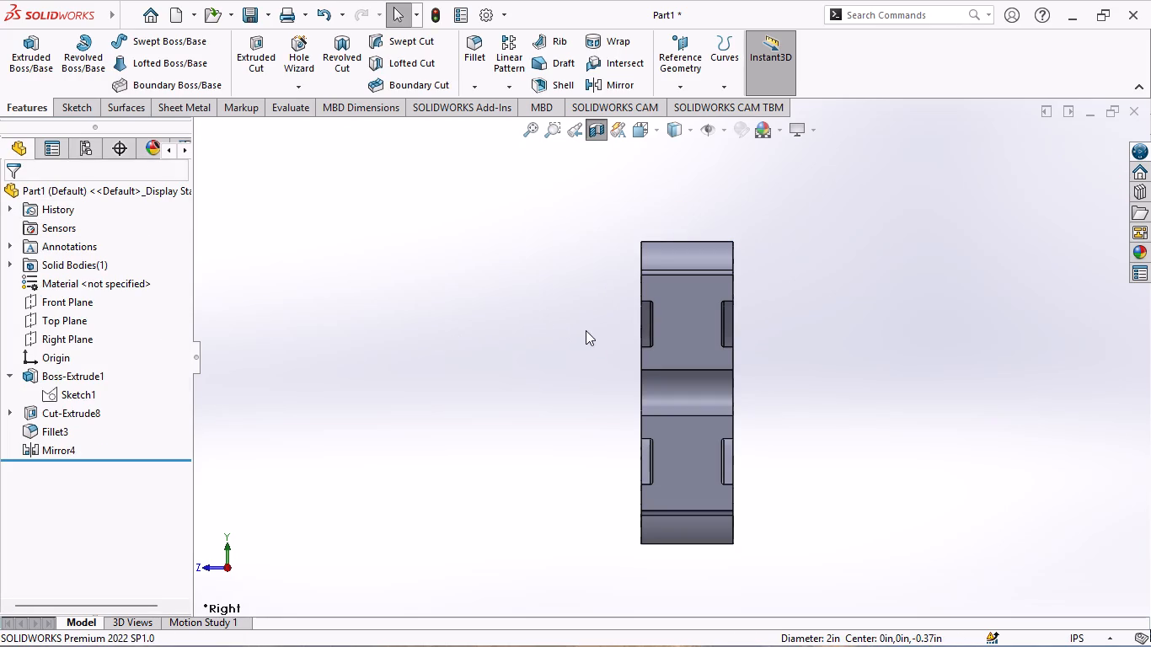
Orient the sectioned gear at an angle showing the cut face and one recessed face, and capture a rectangular screen snip around it.
scroll(674, 340, "down", 1)
middle_click_drag(603, 336, 640, 321)
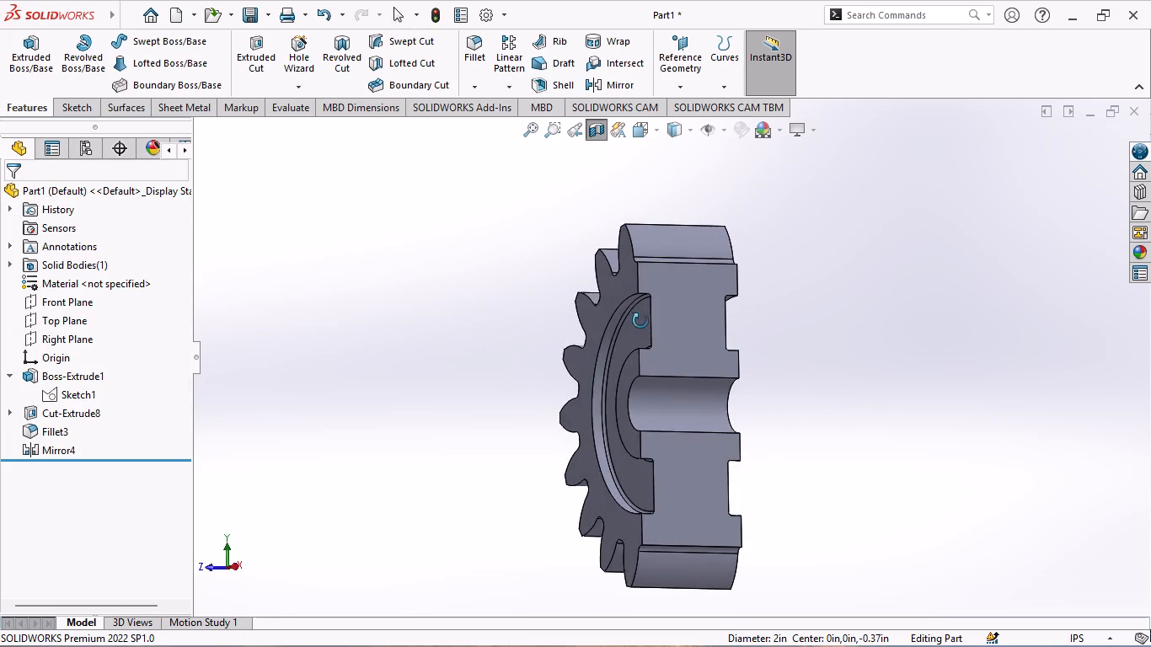
middle_click_drag(640, 321, 640, 318)
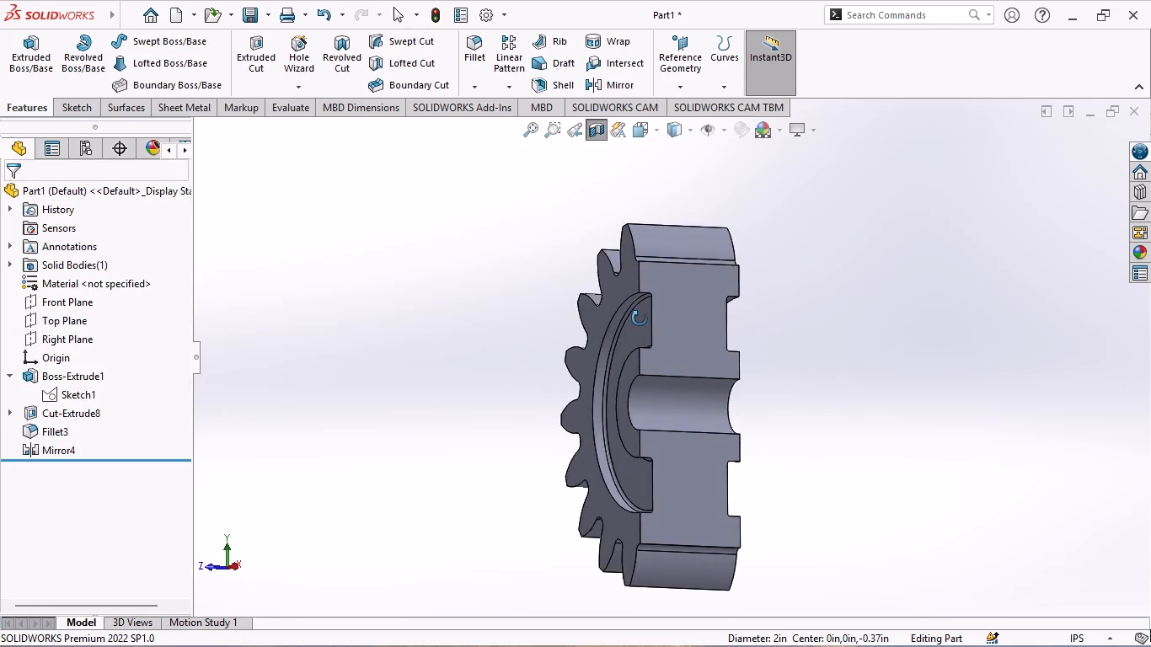
middle_click_drag(640, 318, 616, 329)
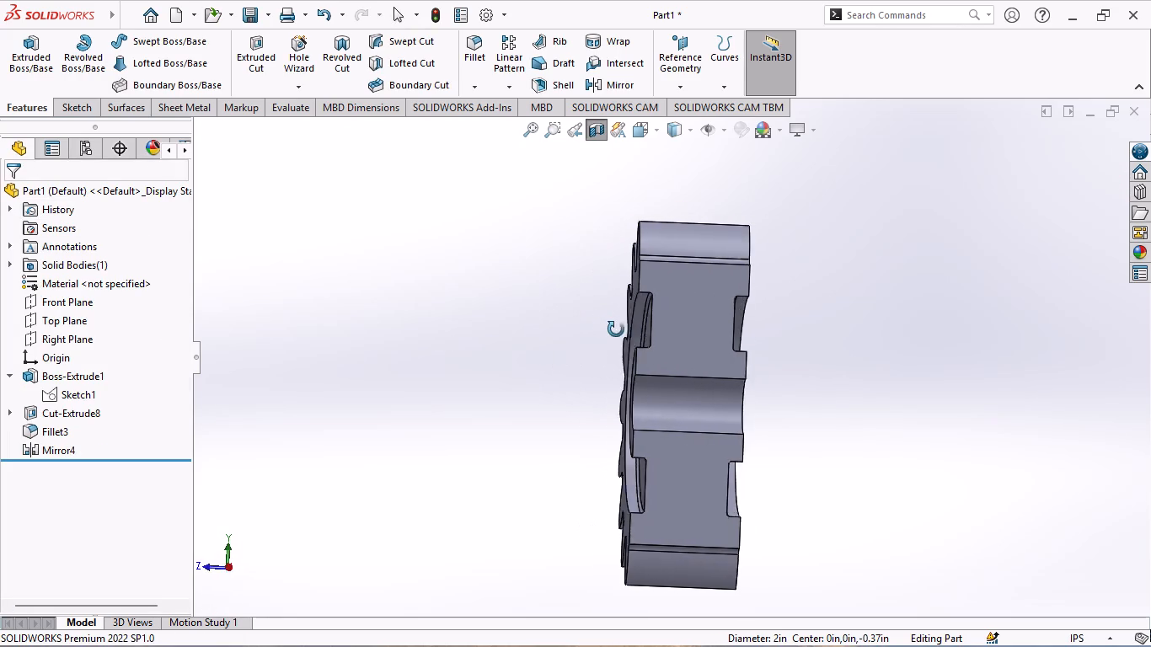
middle_click_drag(616, 329, 637, 329)
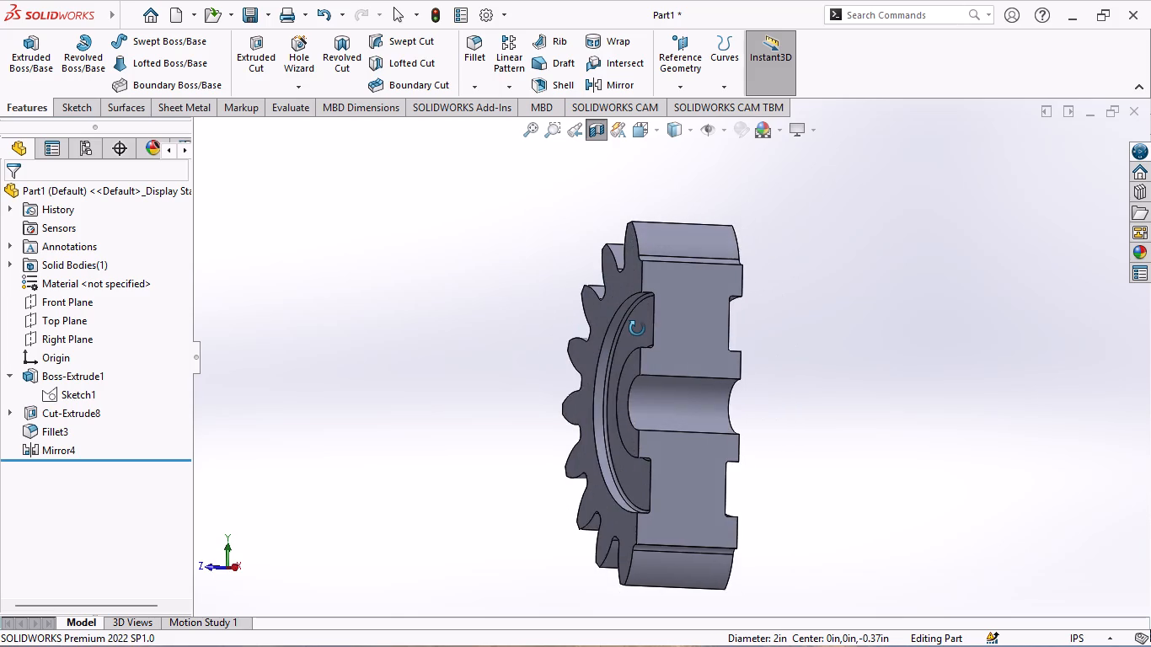
middle_click_drag(637, 329, 646, 327)
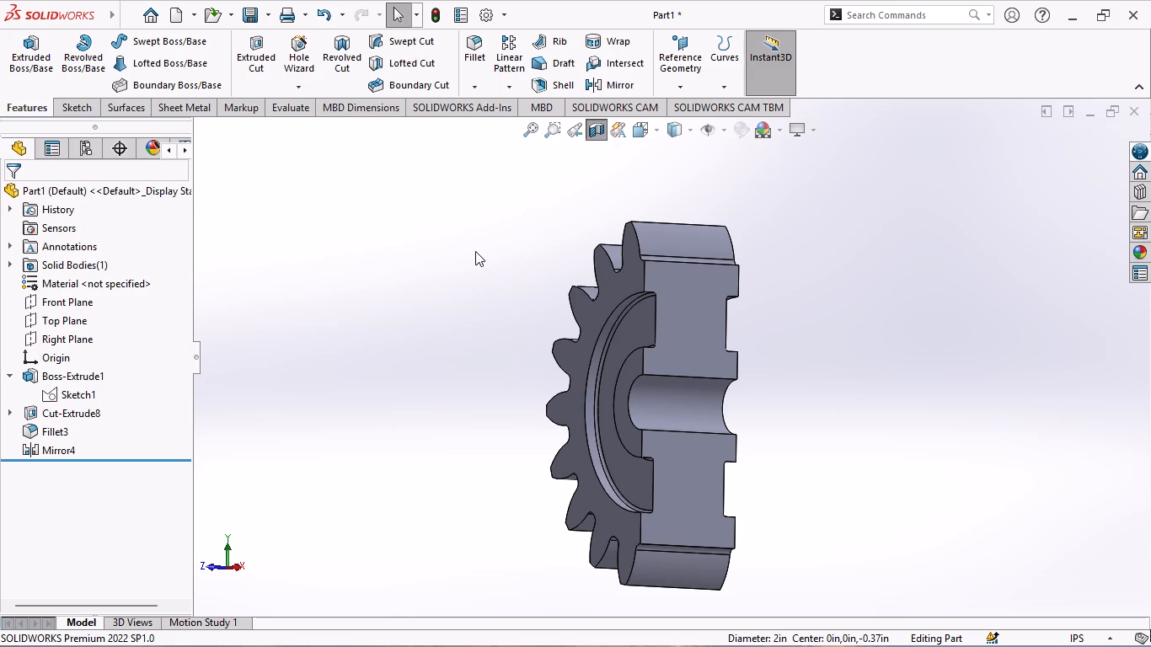
key("Print")
left_click_drag(430, 205, 431, 204)
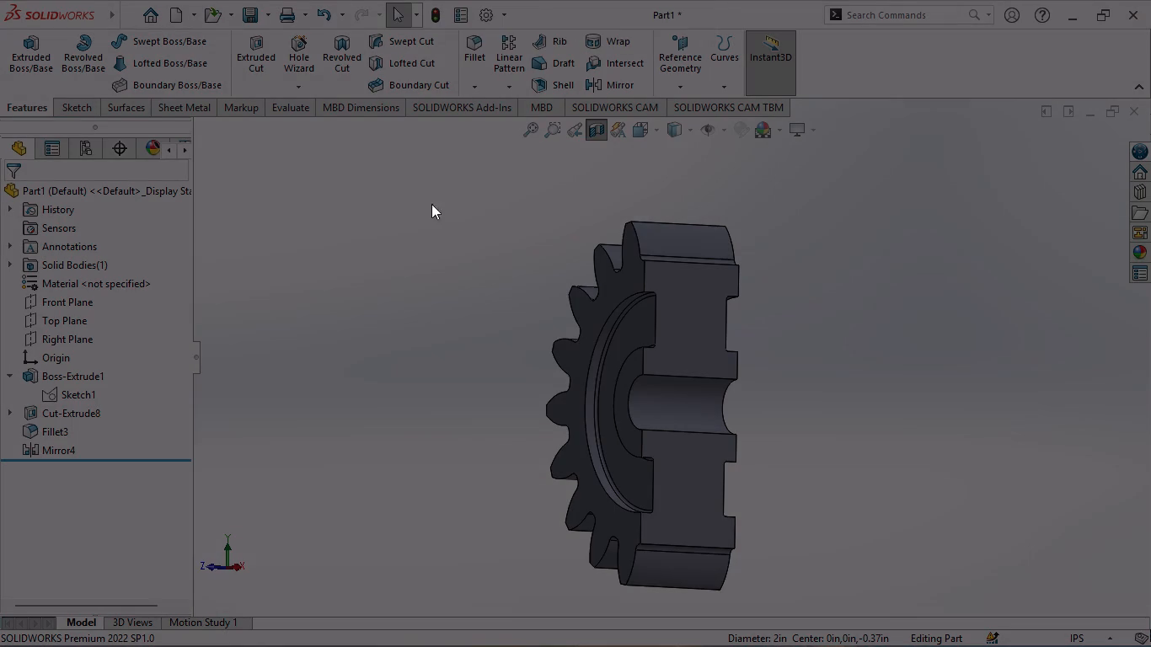
left_click_drag(431, 204, 881, 561)
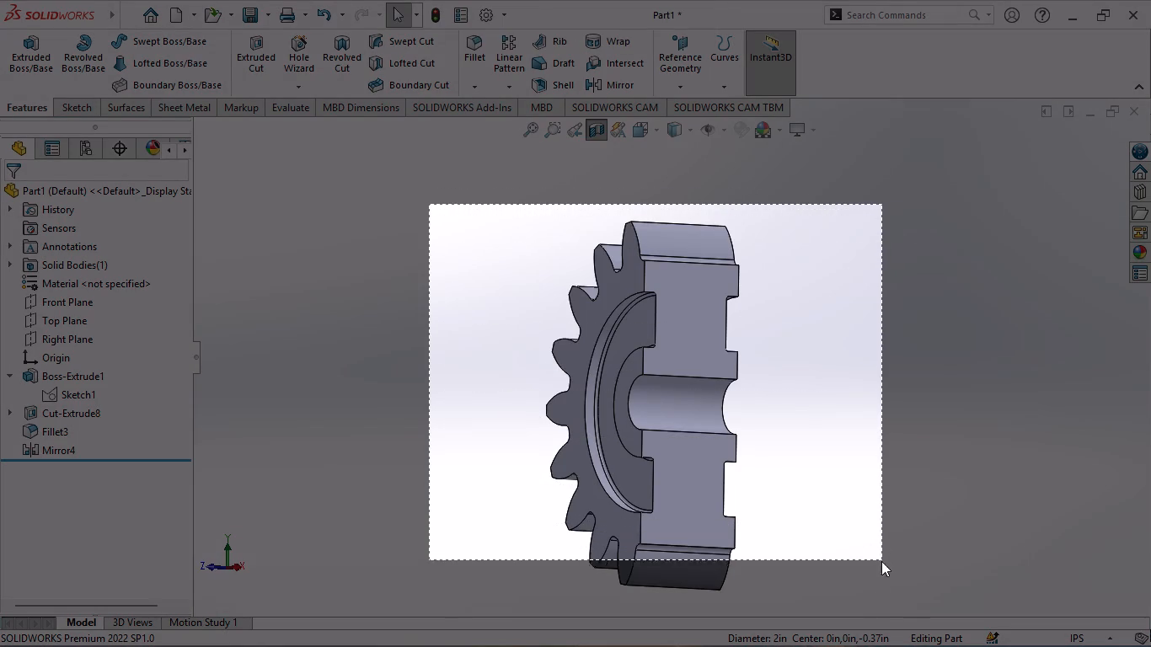
left_click_drag(881, 561, 872, 601)
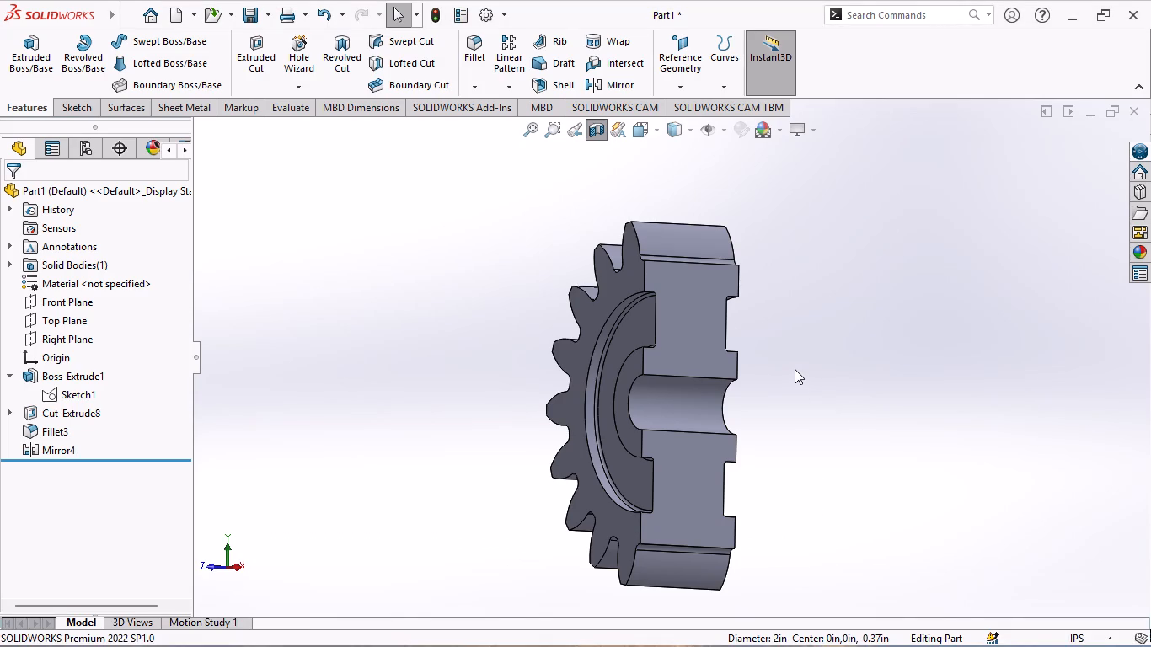
Turn off the gear's section view.
key("ctrl+z")
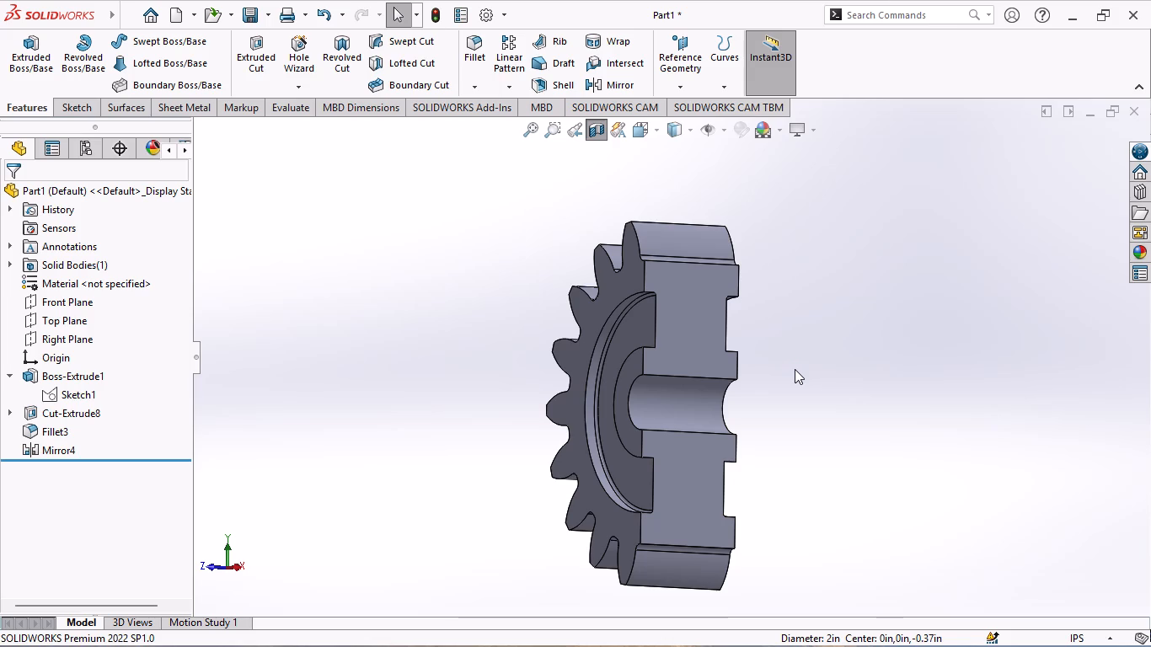
left_click(592, 120)
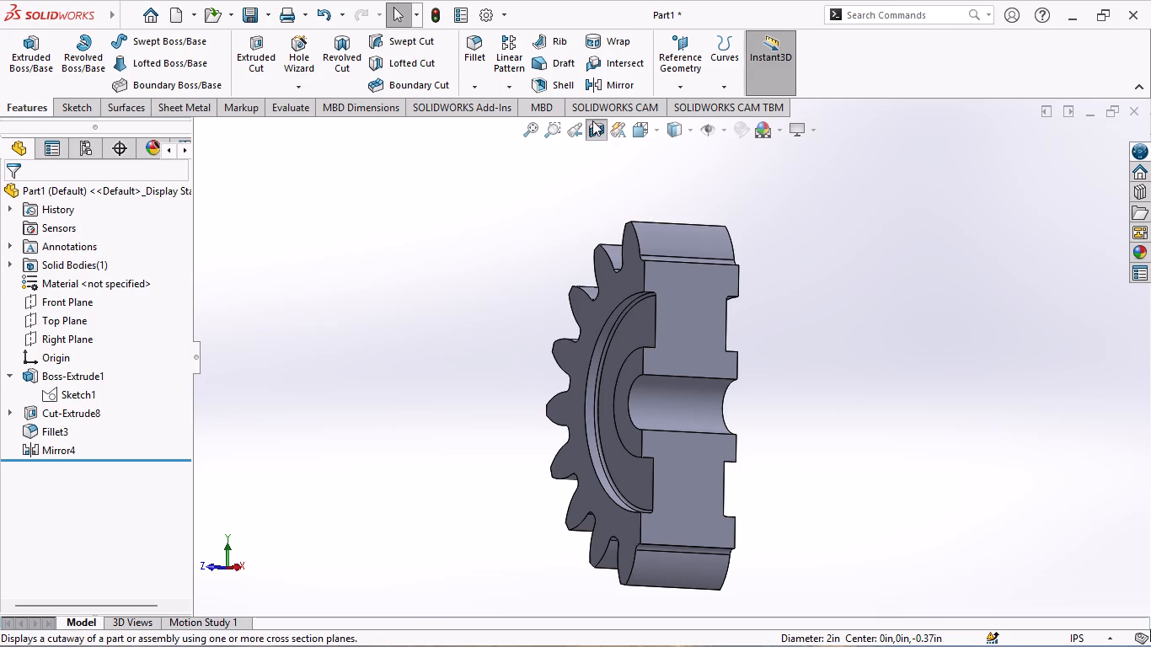
scroll(538, 441, "up", 1)
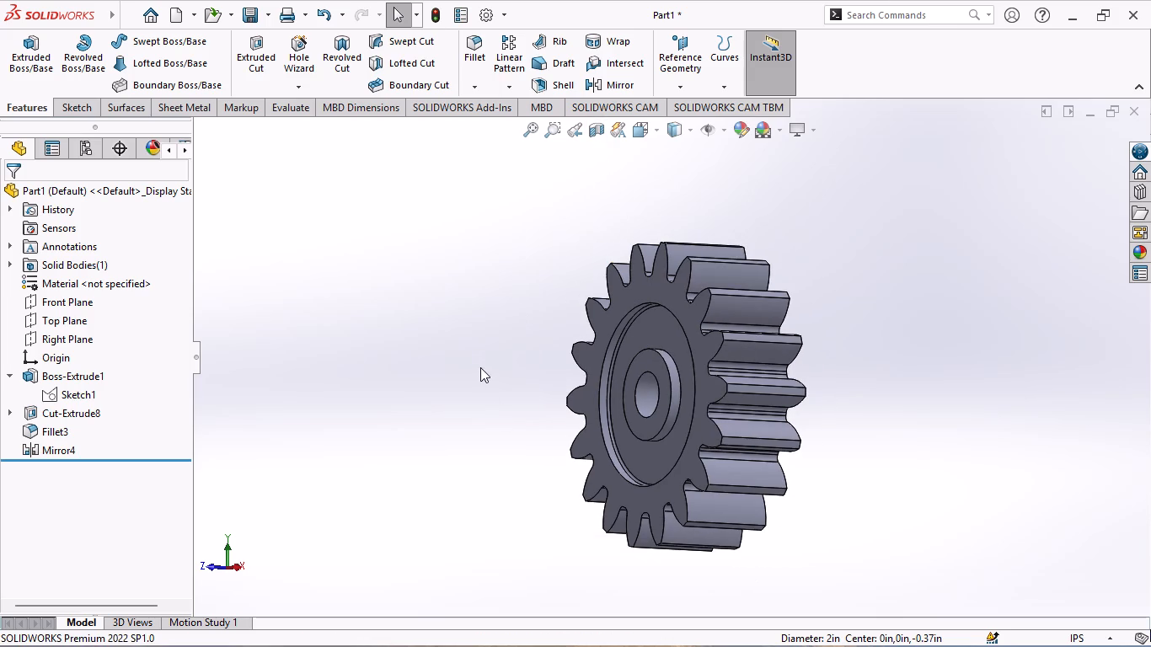
middle_click_drag(834, 367, 854, 361)
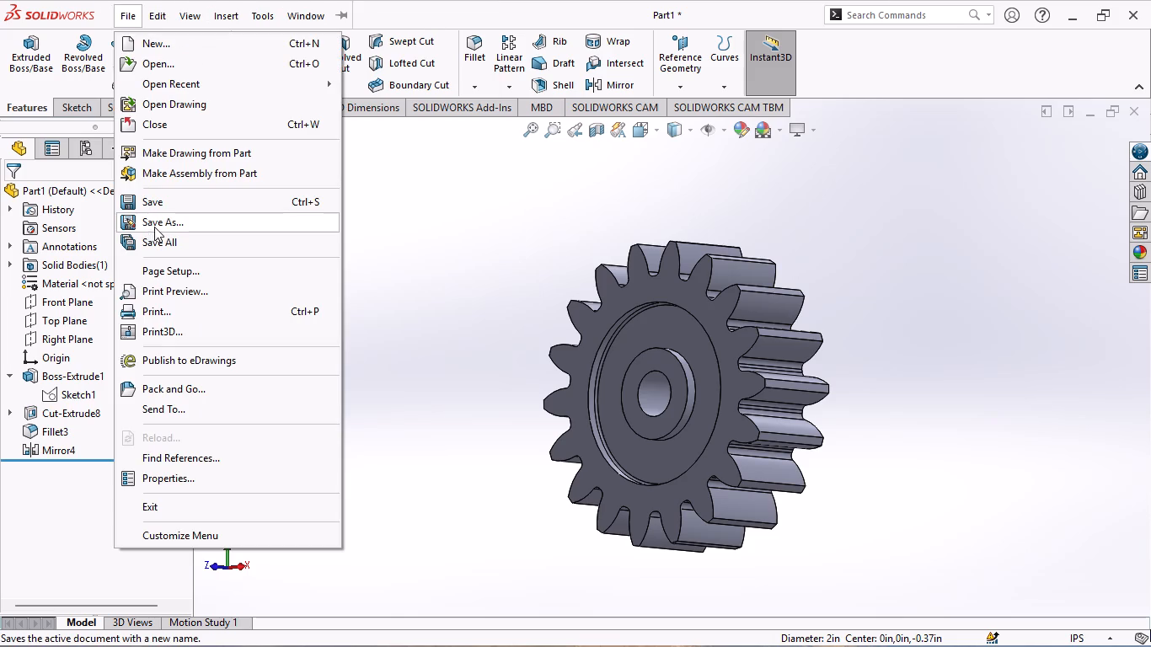
Save the part as a SOLIDWORKS Part named "Spur gear 3D model" in the INTERNSHIP folder.
left_click(155, 224)
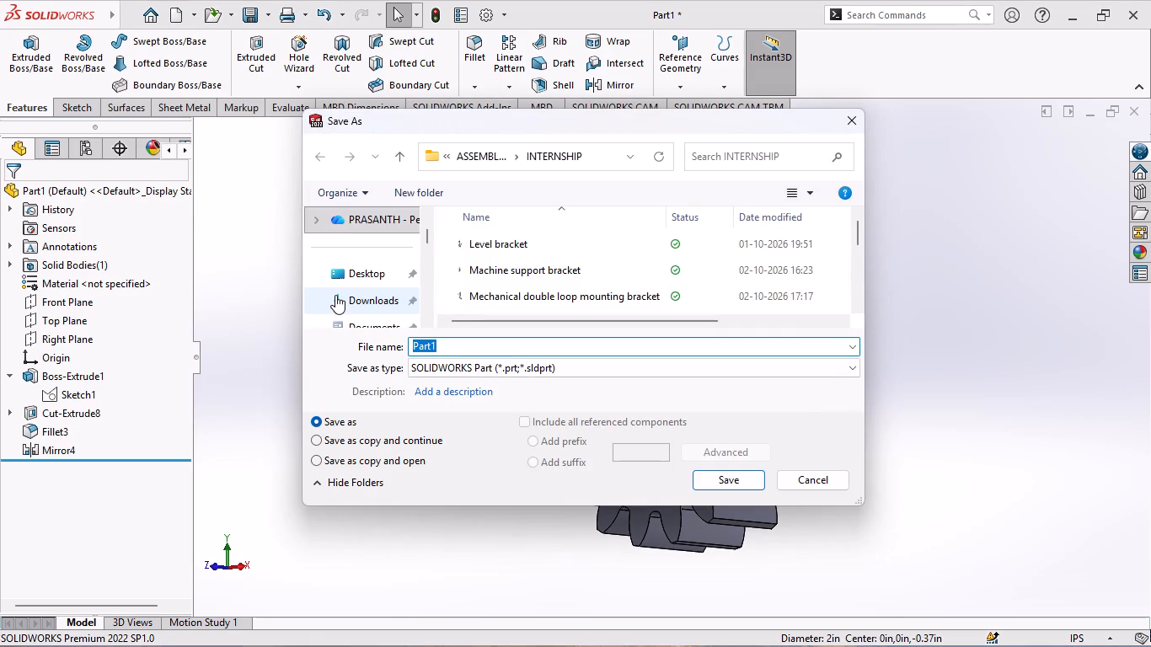
key("BackSpace")
type("spu")
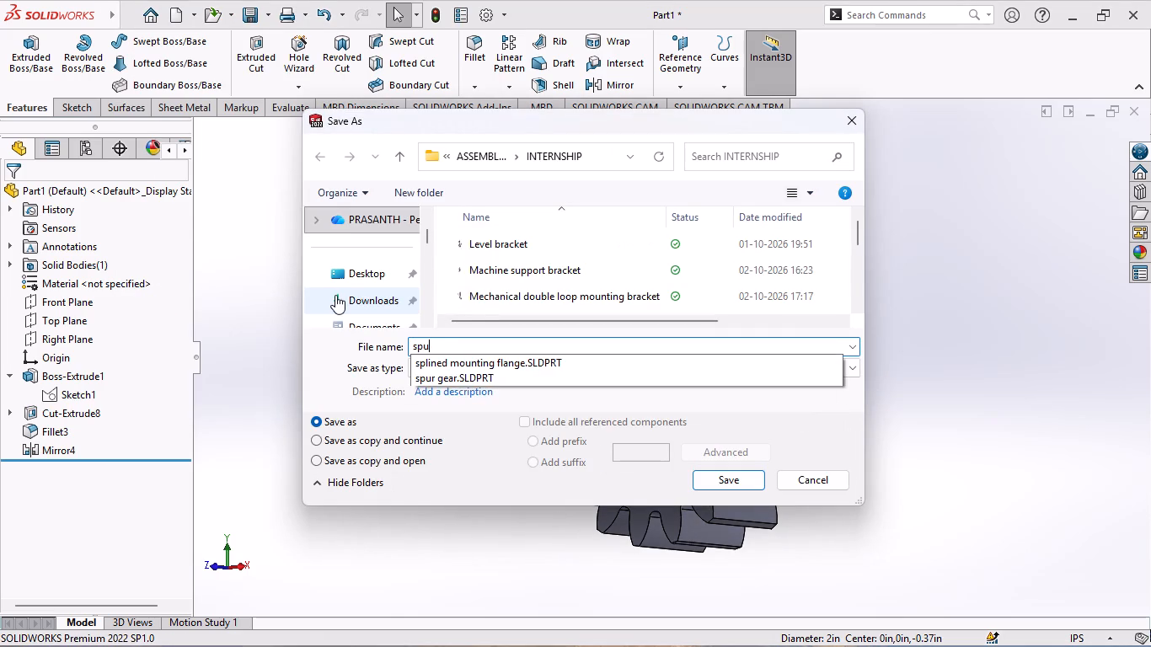
key("BackSpace")
key("BackSpace")
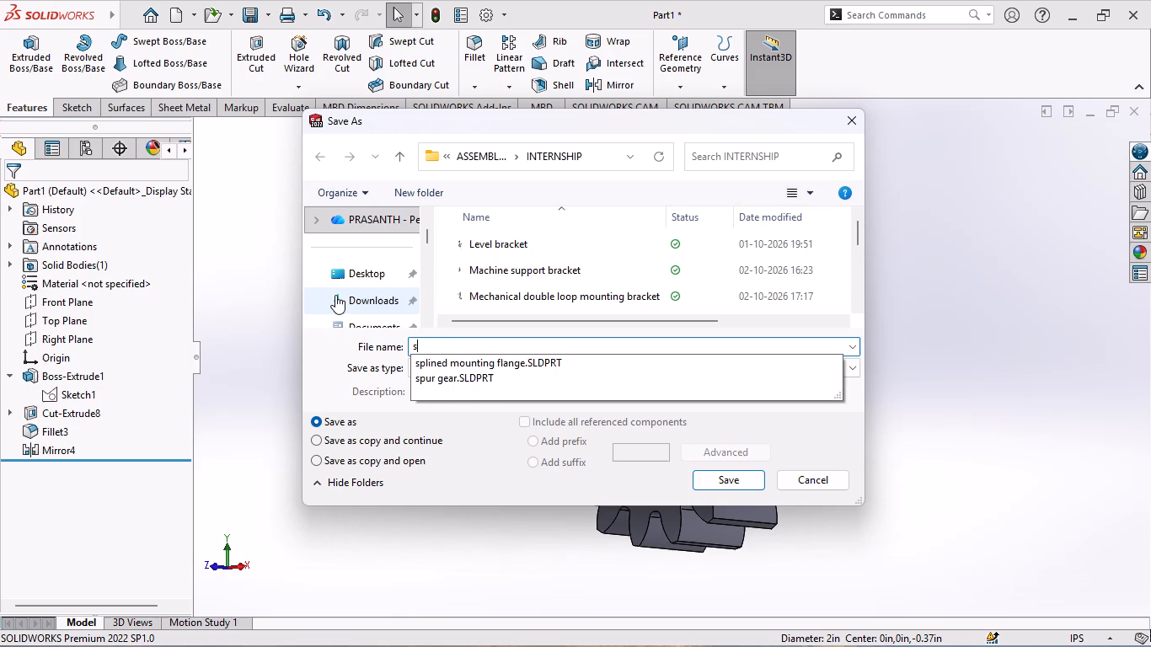
key("BackSpace")
key("s")
key("BackSpace")
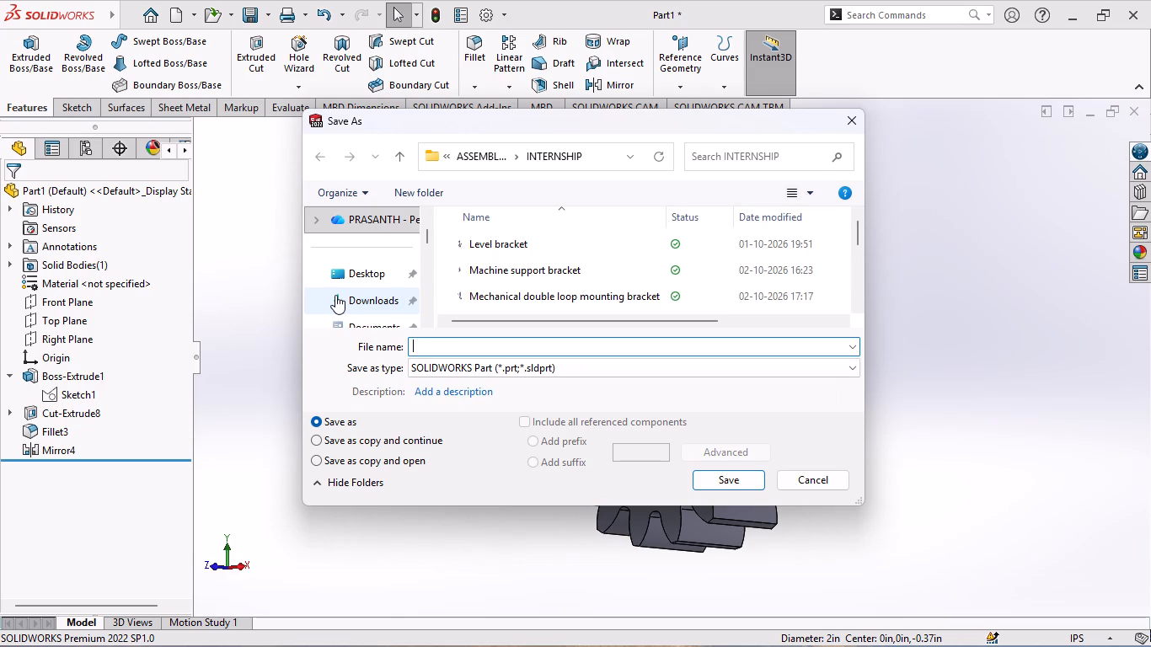
type("Spur gear")
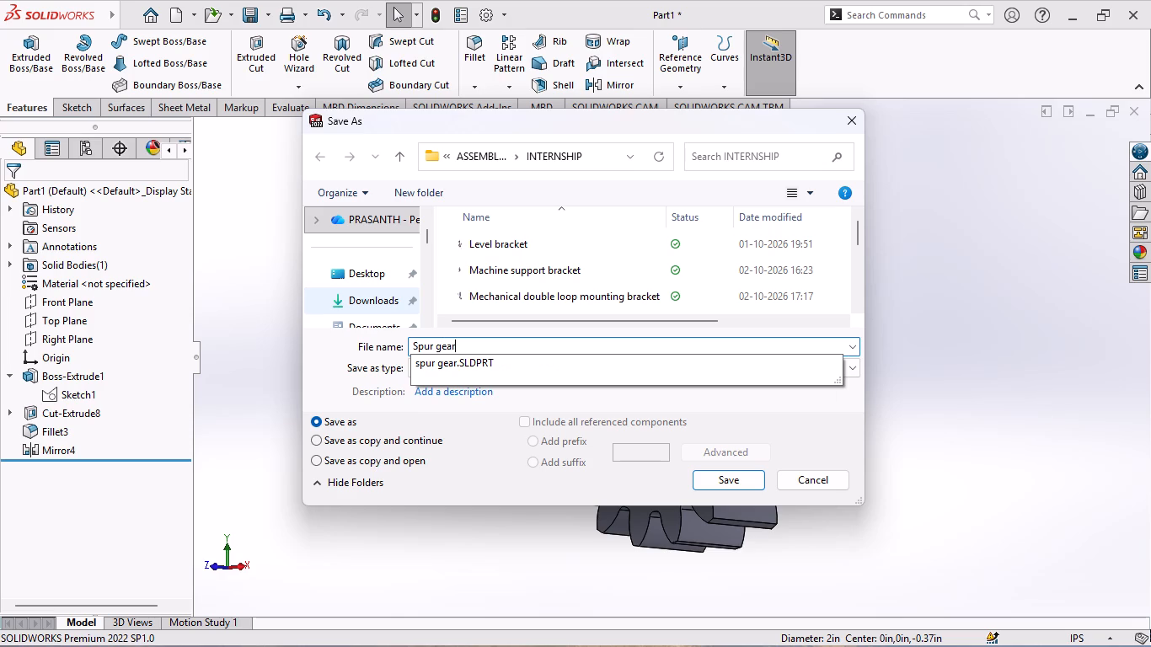
key("space")
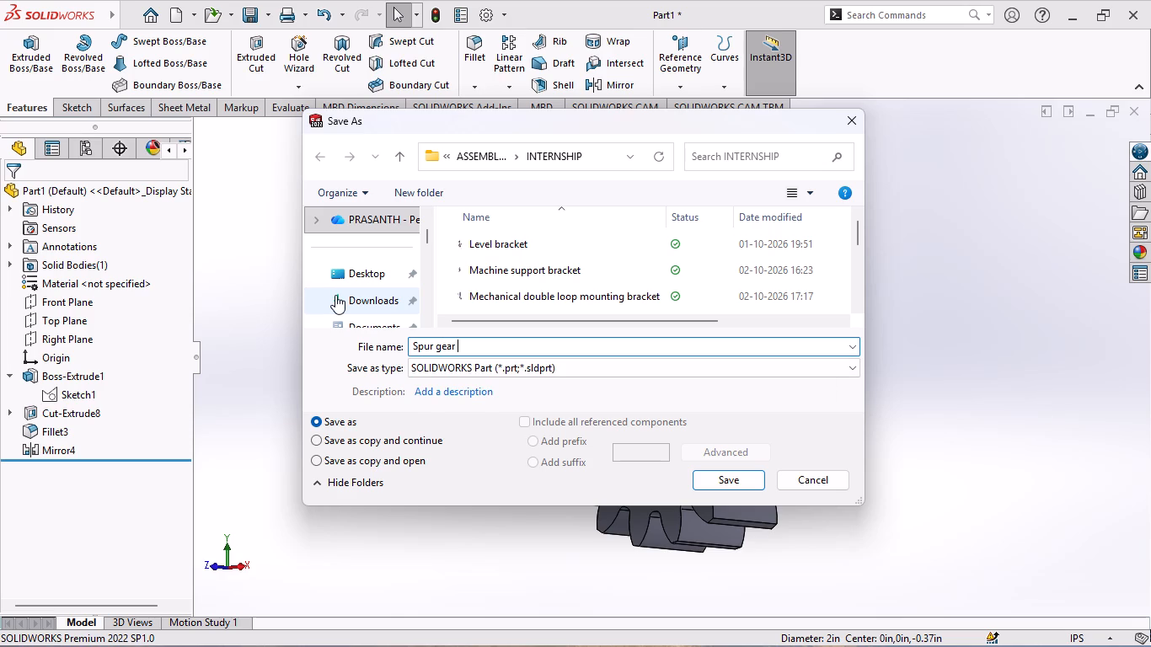
key("3")
key("shift+d")
key("space")
type("model")
left_click(720, 484)
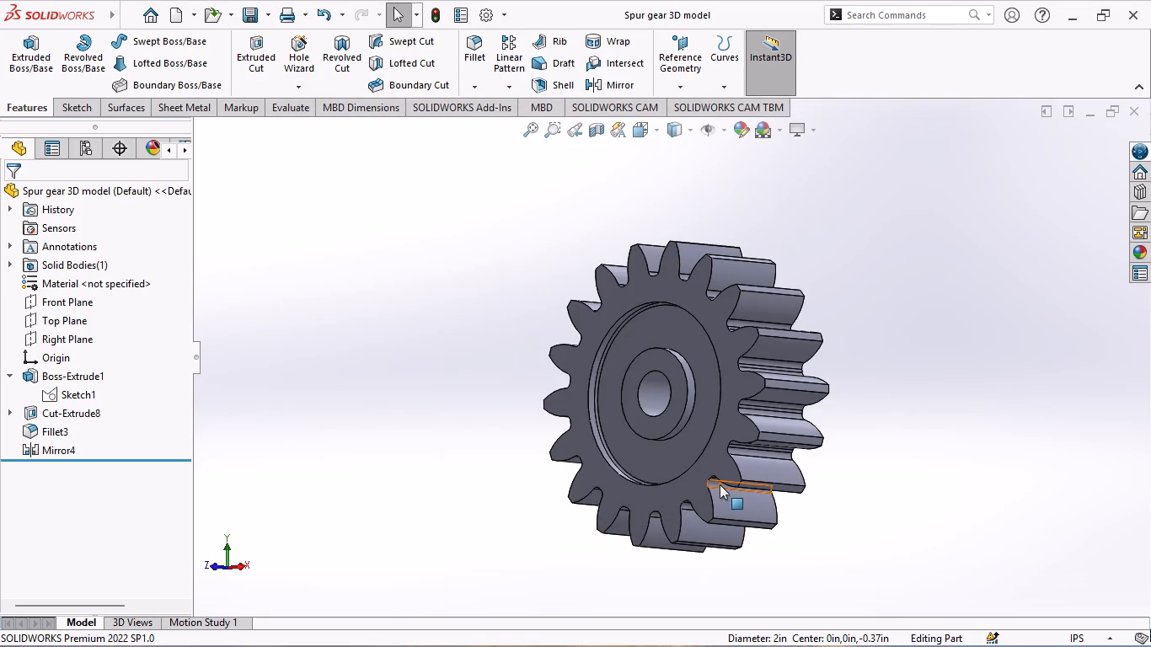